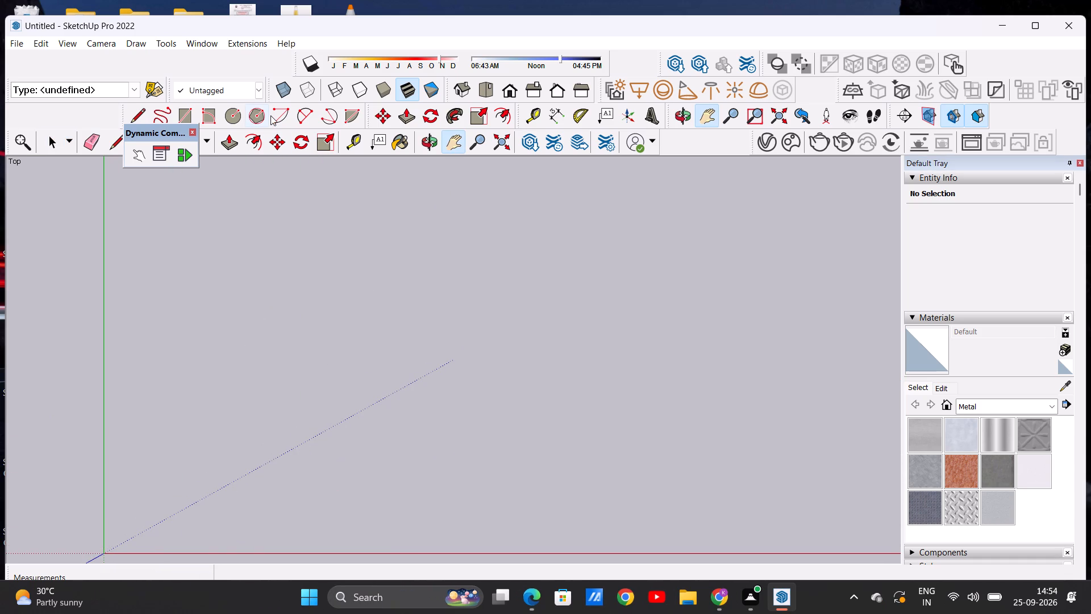
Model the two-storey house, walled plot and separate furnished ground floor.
Draw a 16' by 25' rectangle on the ground plane in the top view.
key(space)
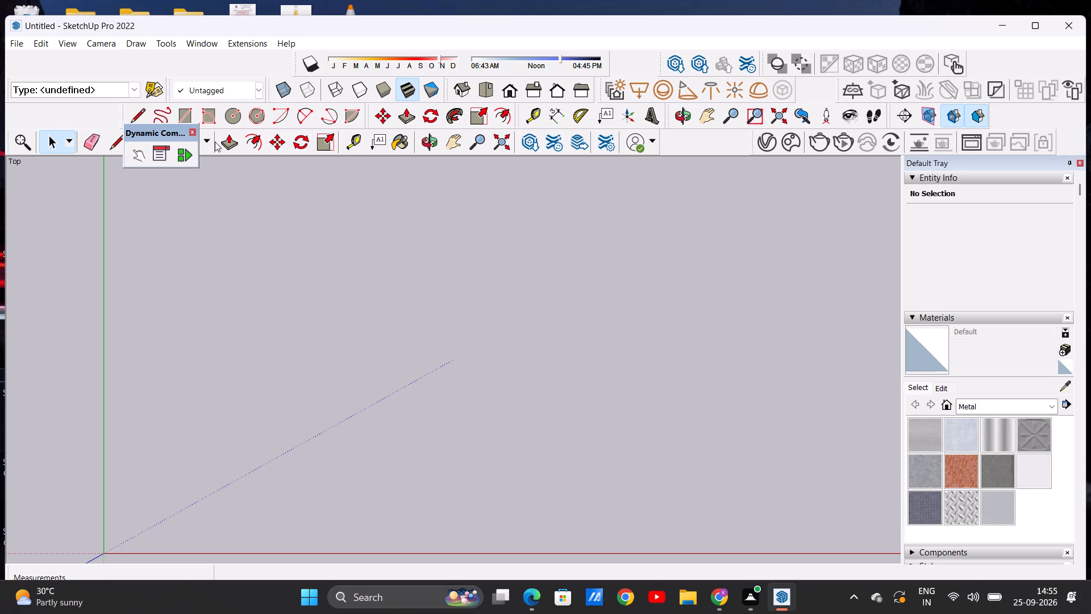
click(186, 110)
click(275, 186)
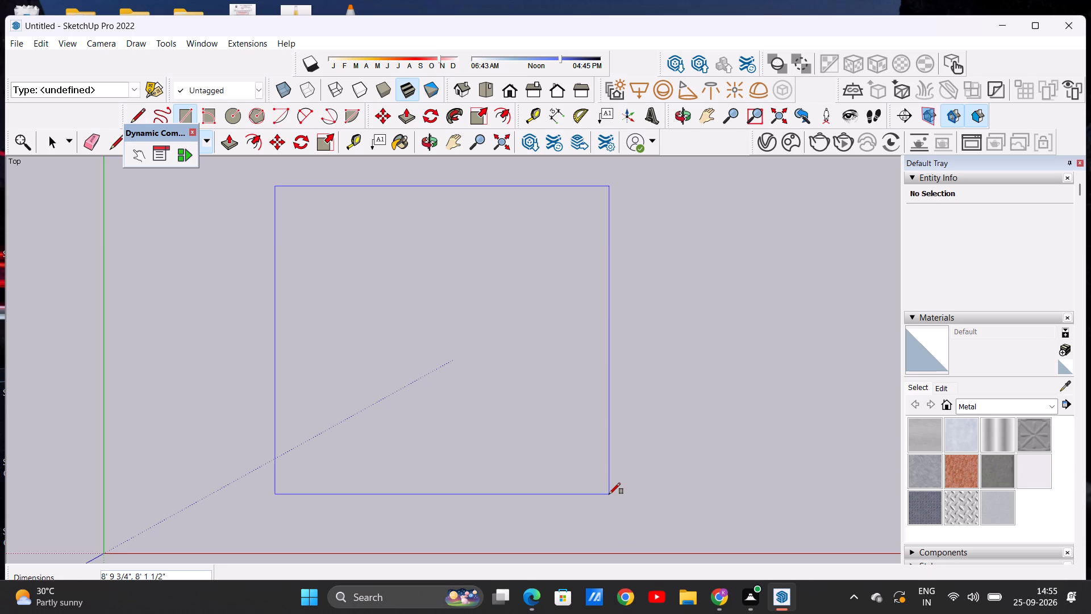
text(16)
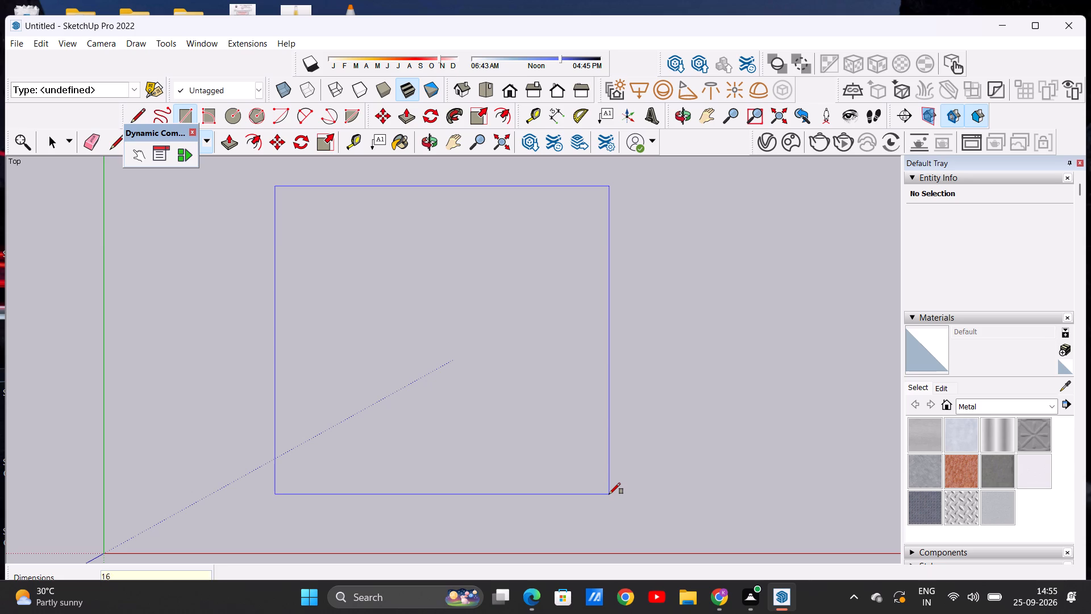
text(',)
text(25')
key(Return)
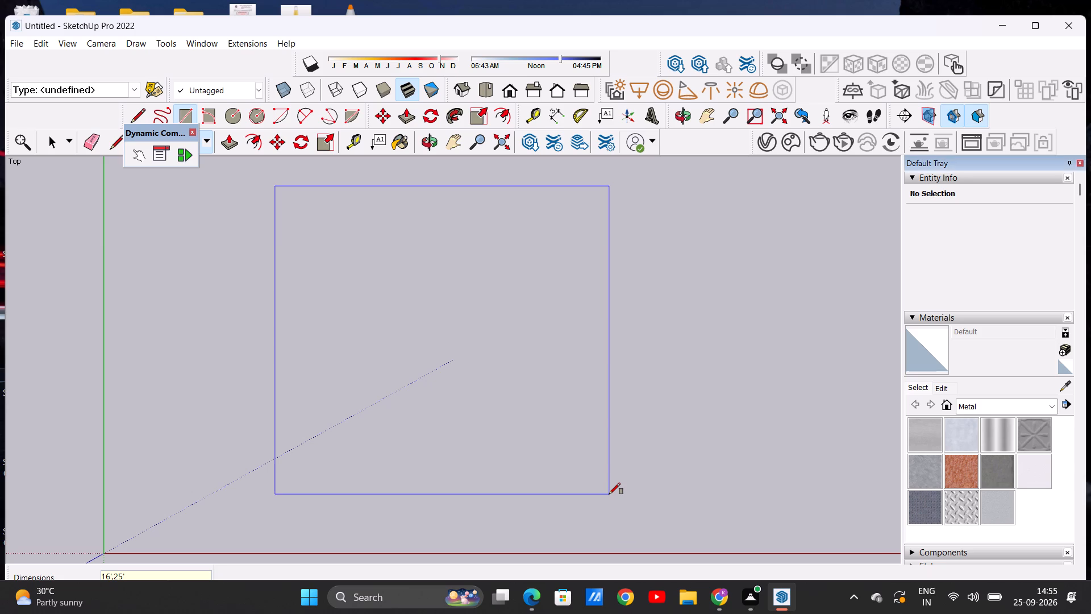
key(Return)
key(space)
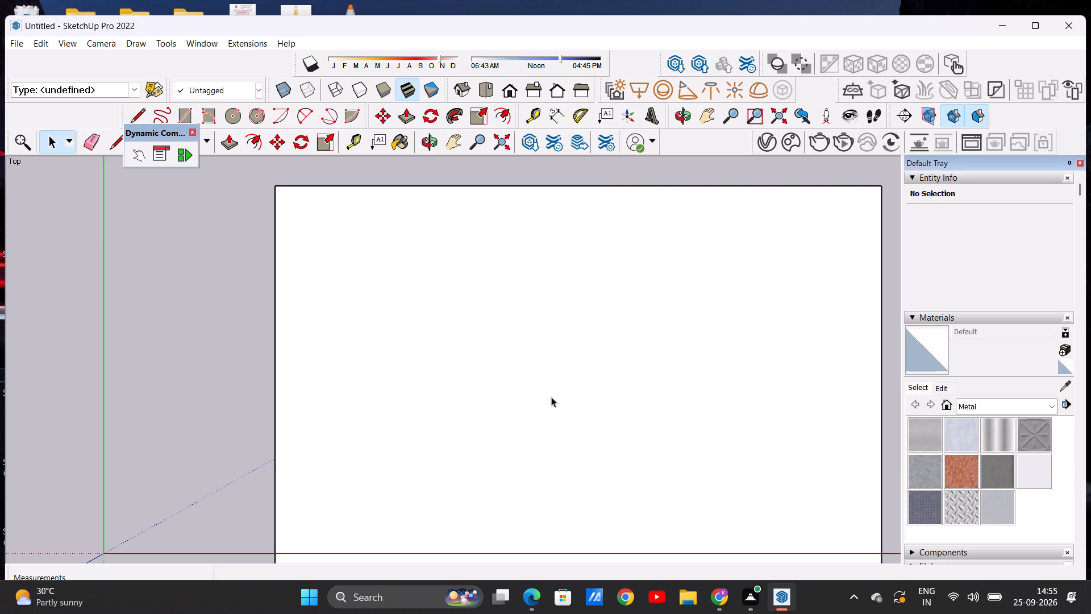
Move the whole rectangle, edges included, about 52' 8" diagonally away from the origin by its far corner.
scroll(511, 352, down, 20)
scroll(511, 352, down, 1)
scroll(476, 361, up, 7)
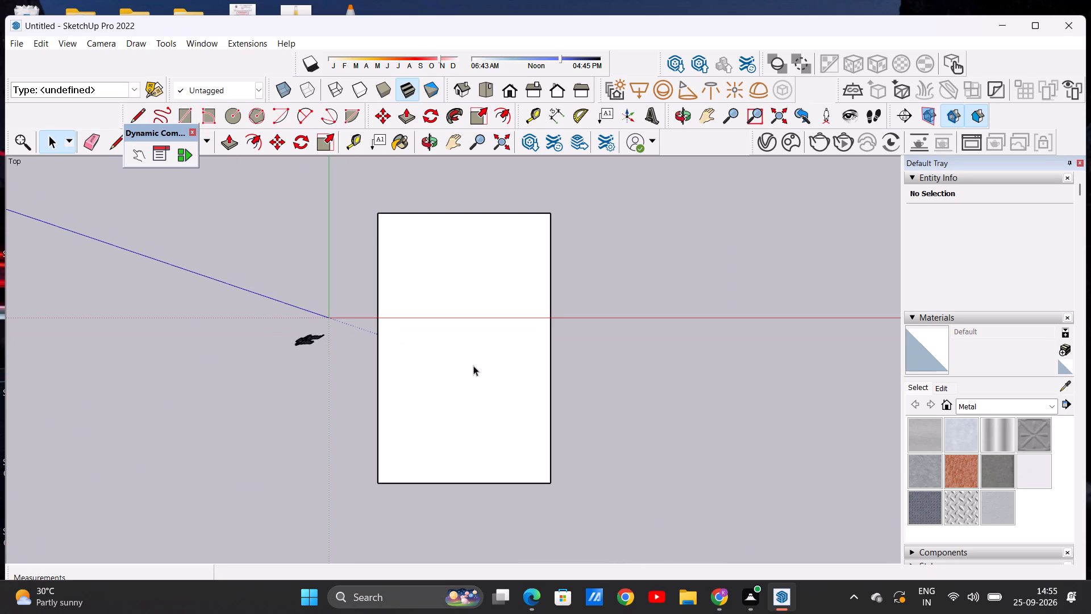
triple_click(473, 368)
scroll(414, 393, down, 13)
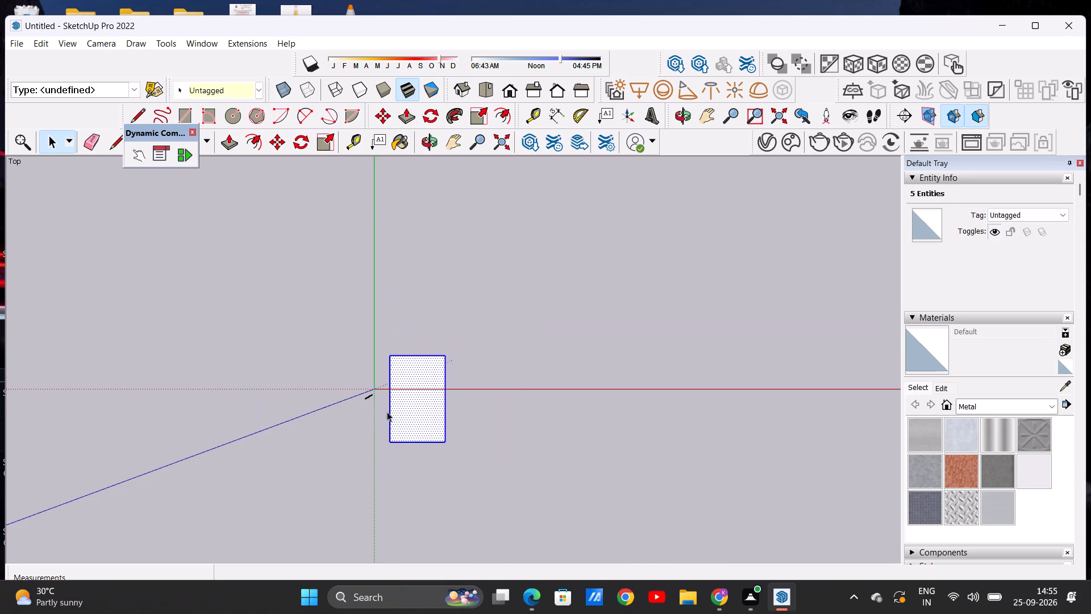
scroll(692, 186, up, 6)
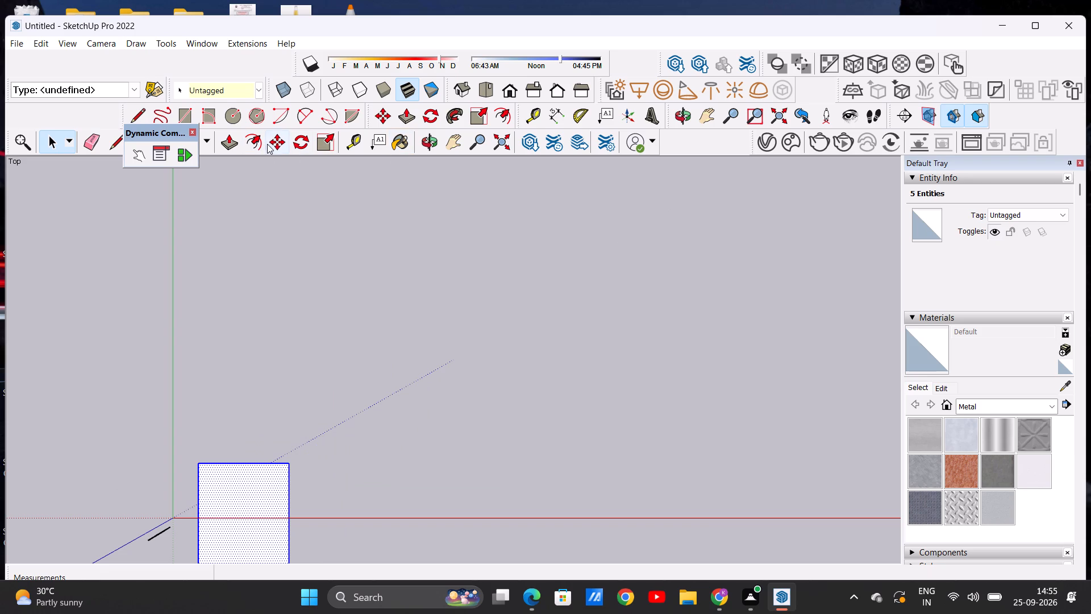
click(267, 144)
click(290, 462)
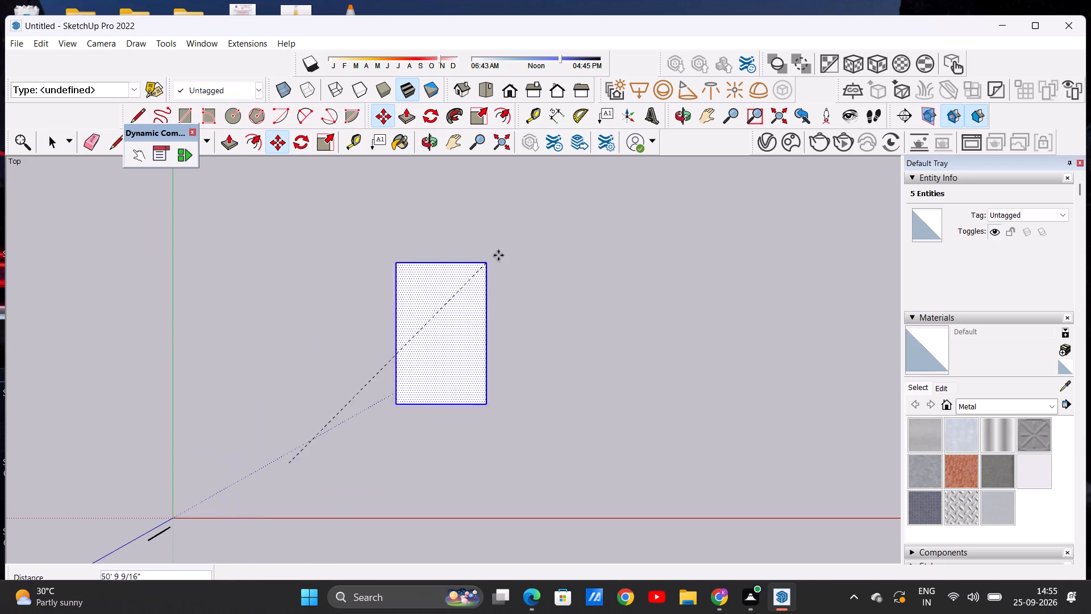
click(513, 266)
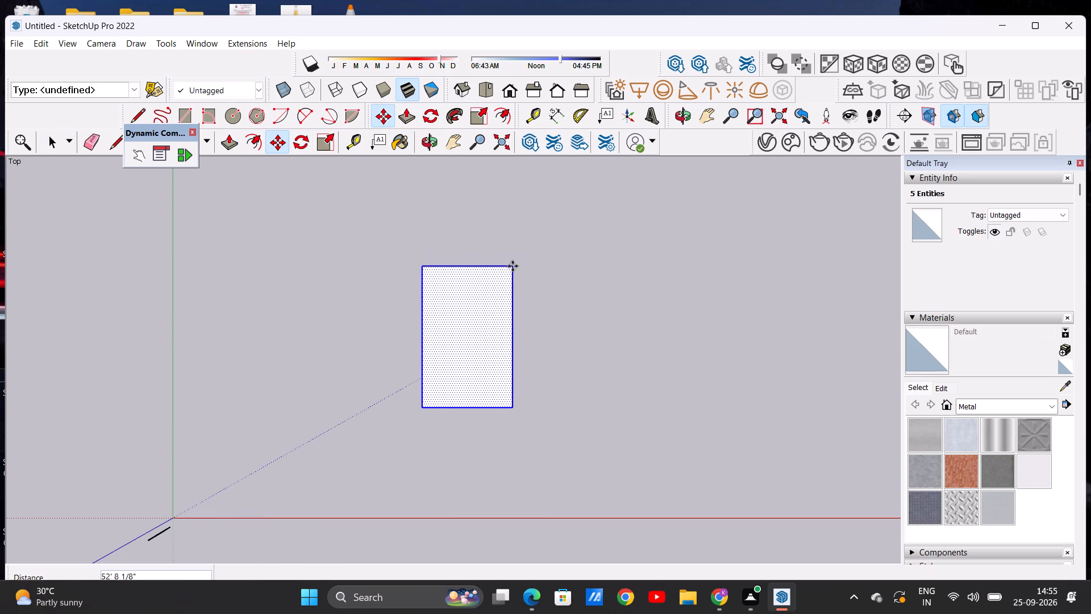
key(space)
click(644, 288)
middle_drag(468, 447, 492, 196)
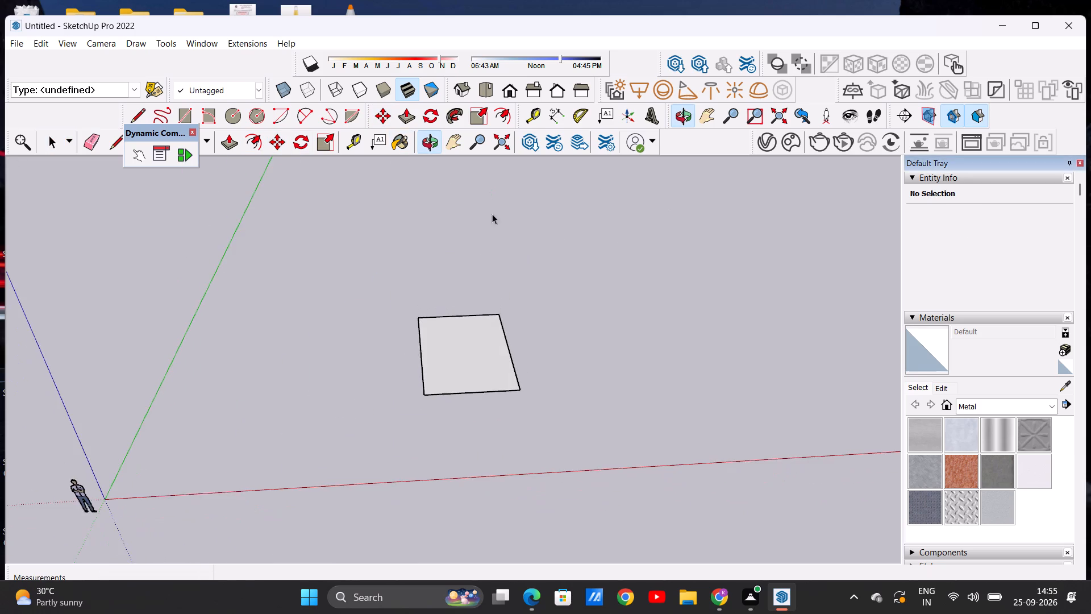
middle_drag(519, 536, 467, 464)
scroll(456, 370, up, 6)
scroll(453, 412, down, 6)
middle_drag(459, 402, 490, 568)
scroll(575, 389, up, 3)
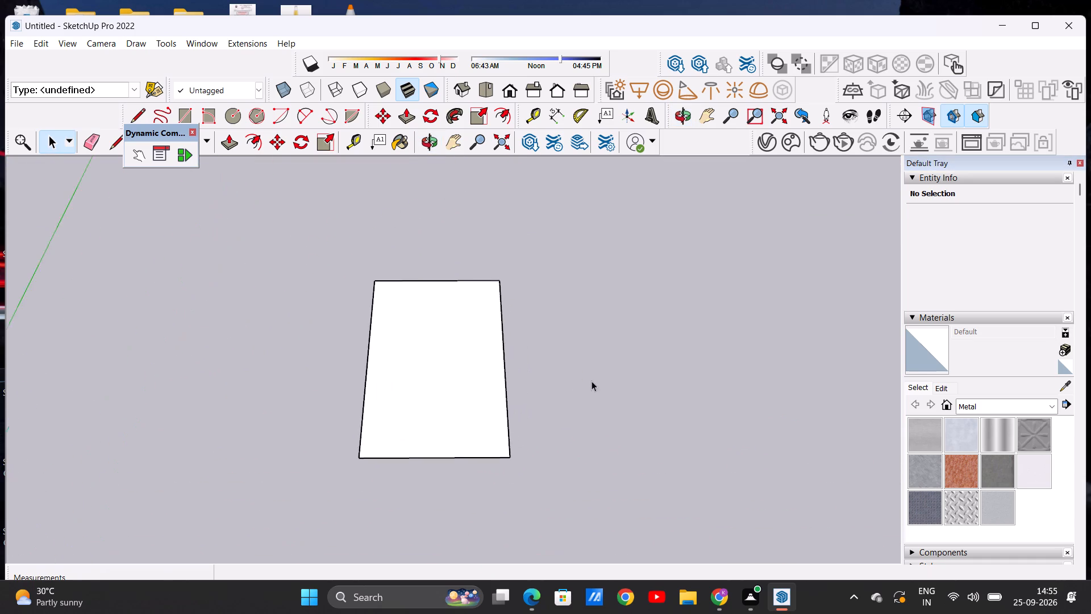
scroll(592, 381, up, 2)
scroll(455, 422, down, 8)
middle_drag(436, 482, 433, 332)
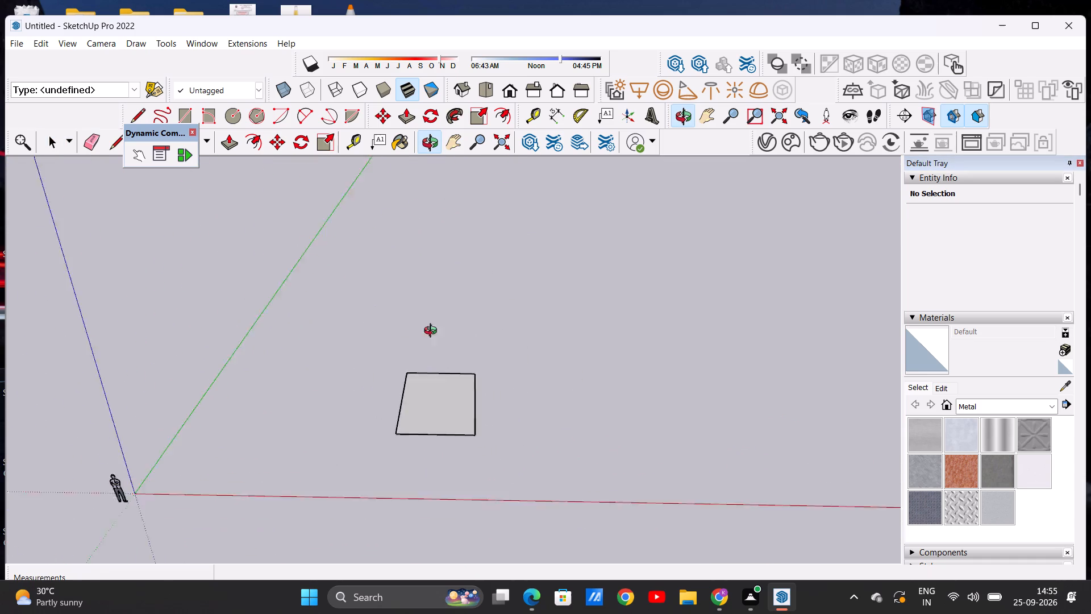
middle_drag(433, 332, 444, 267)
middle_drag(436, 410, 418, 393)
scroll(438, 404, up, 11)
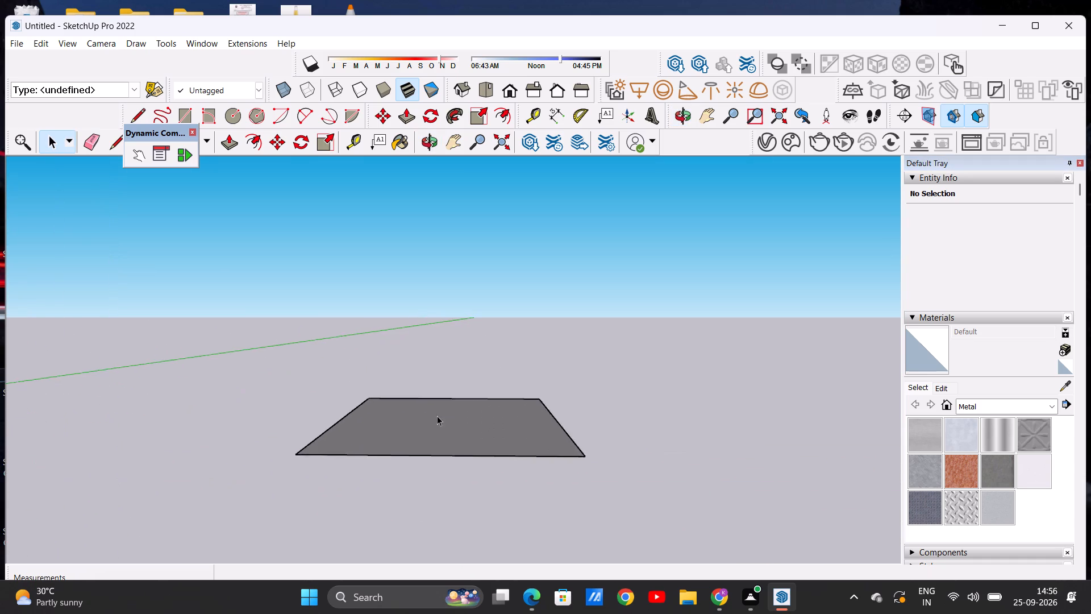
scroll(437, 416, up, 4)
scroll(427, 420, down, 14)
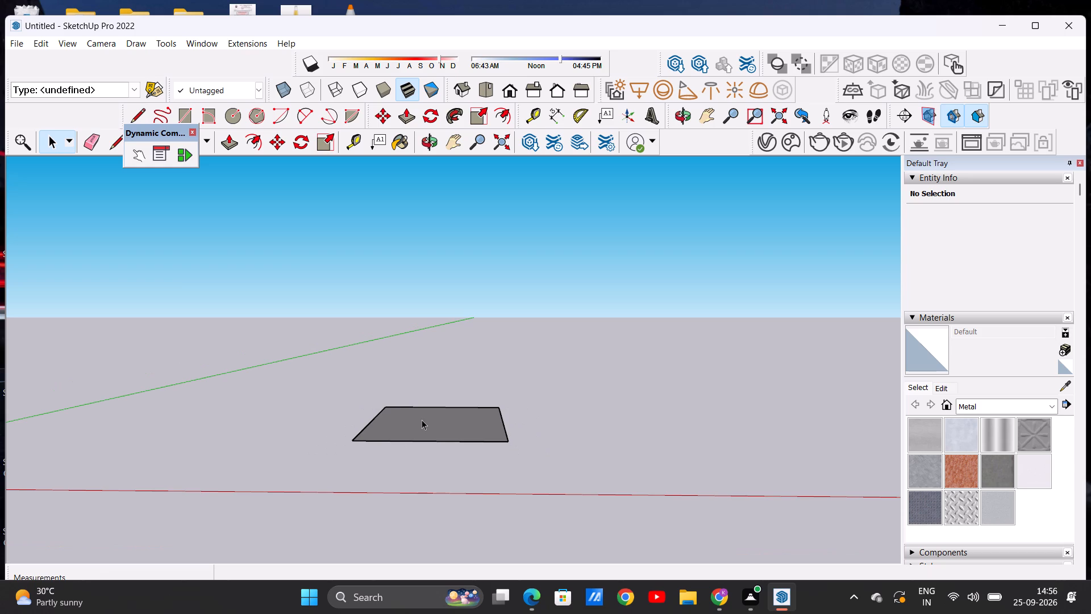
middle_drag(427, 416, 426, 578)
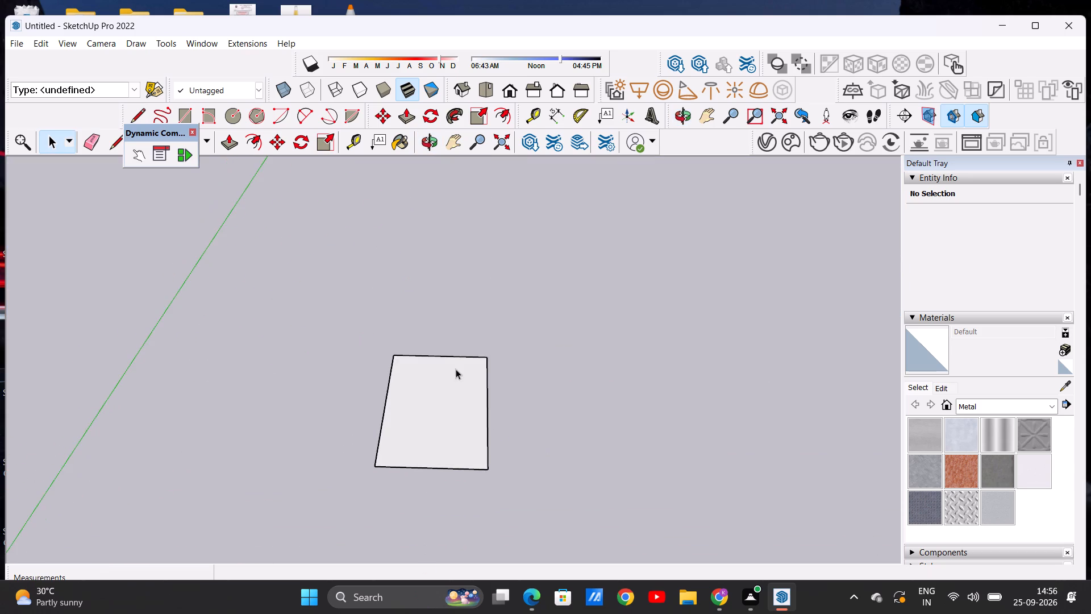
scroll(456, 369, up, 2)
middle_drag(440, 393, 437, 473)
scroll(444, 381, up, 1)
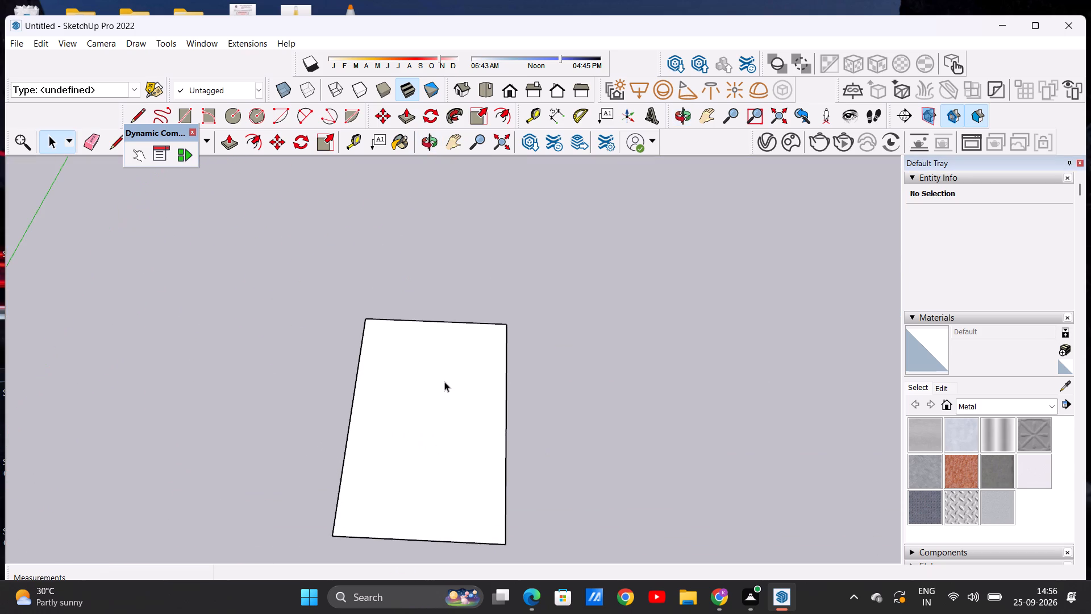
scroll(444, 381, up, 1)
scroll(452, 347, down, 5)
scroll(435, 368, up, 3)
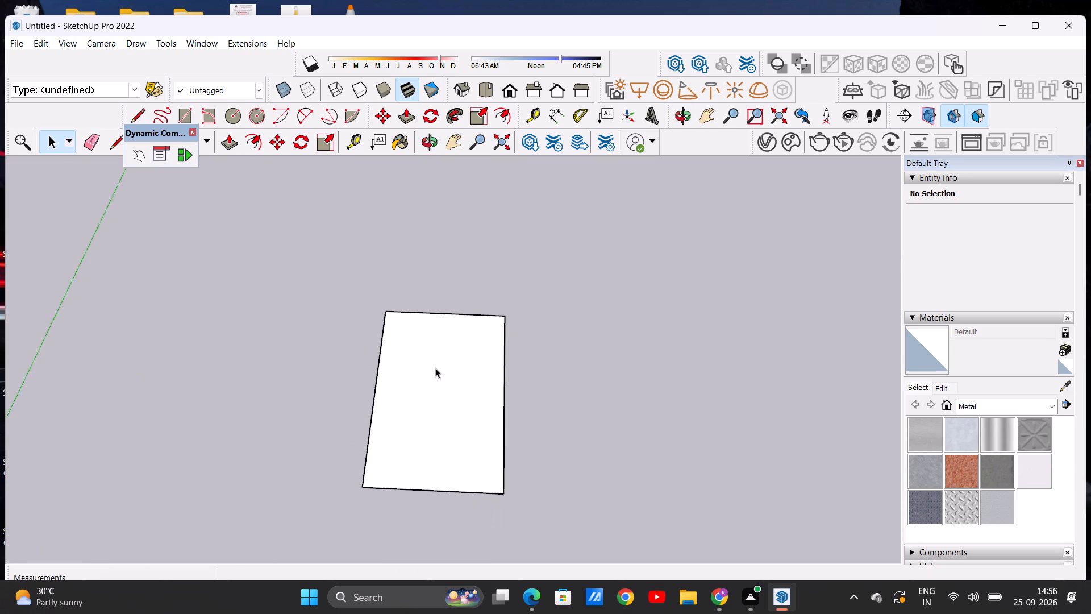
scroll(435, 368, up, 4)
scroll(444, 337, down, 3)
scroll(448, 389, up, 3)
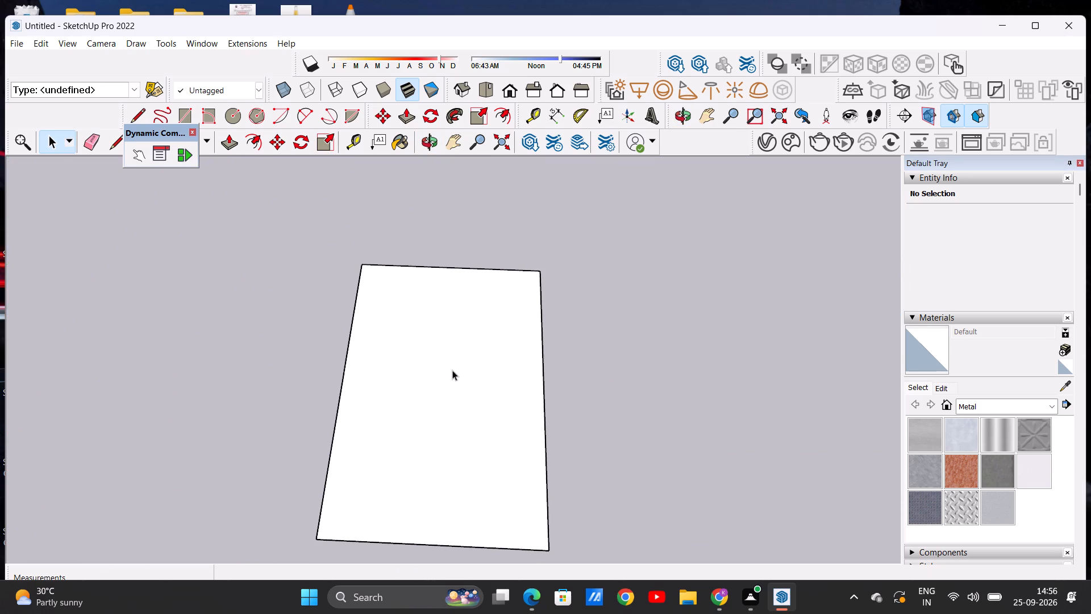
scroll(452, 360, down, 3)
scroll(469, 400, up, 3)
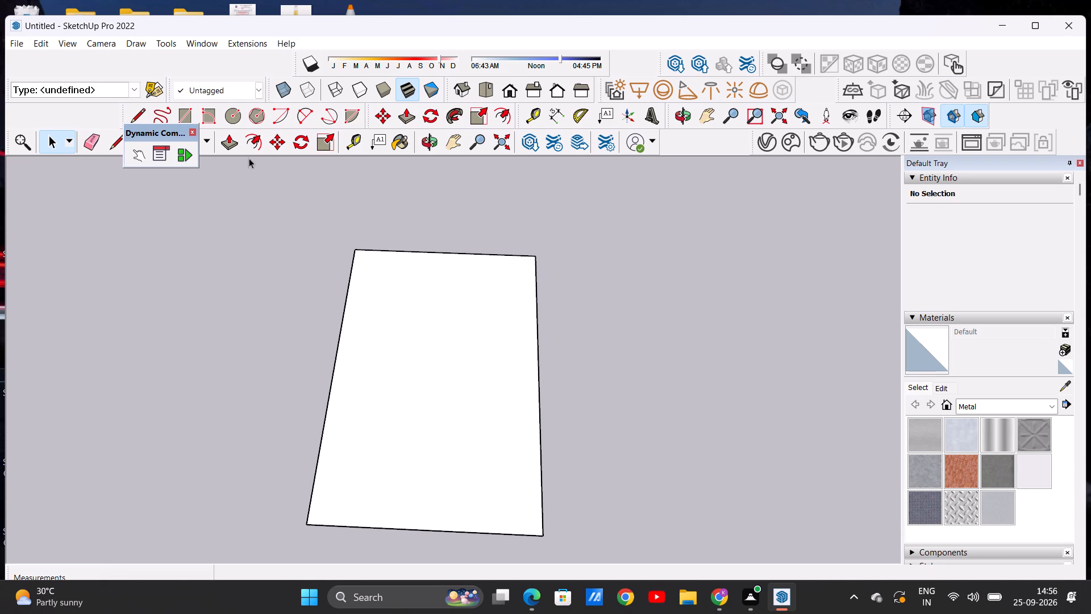
Offset the rectangle's outline 9" inward to form the wall-thickness border.
click(262, 138)
click(447, 275)
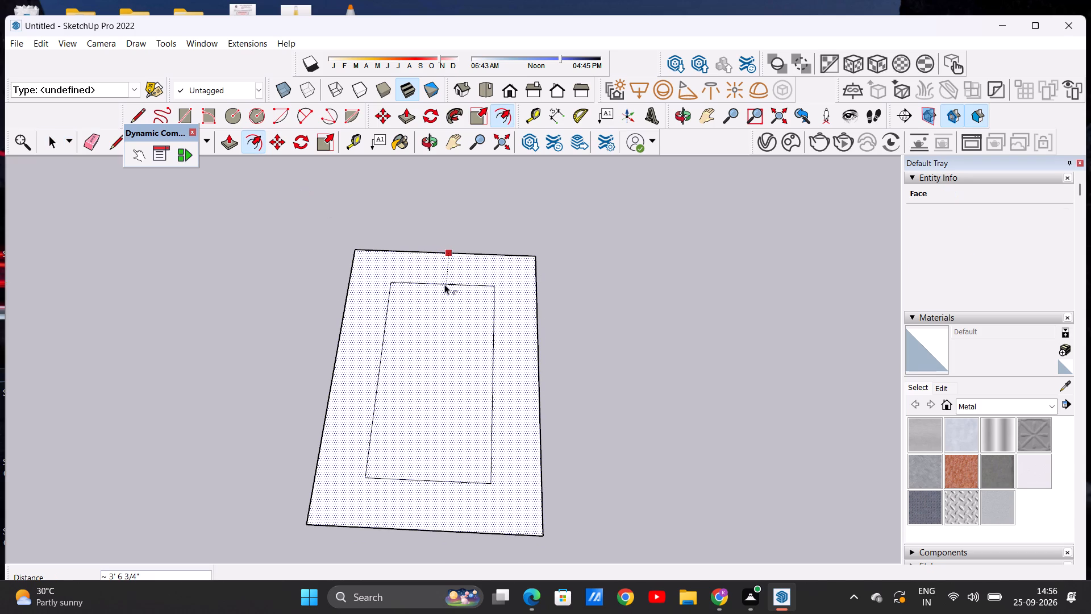
text(9")
key(Return)
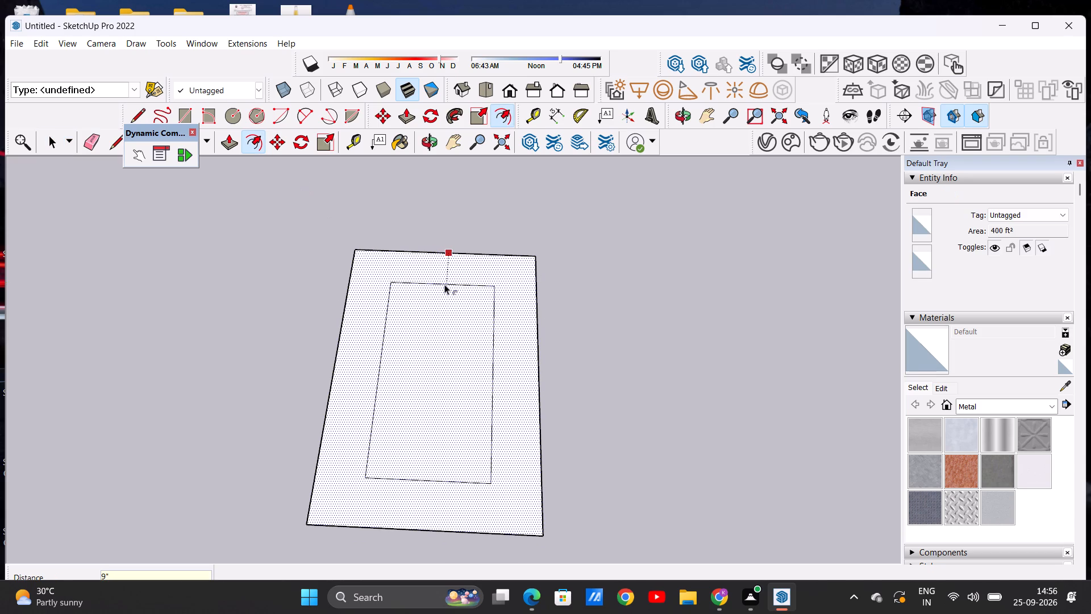
key(space)
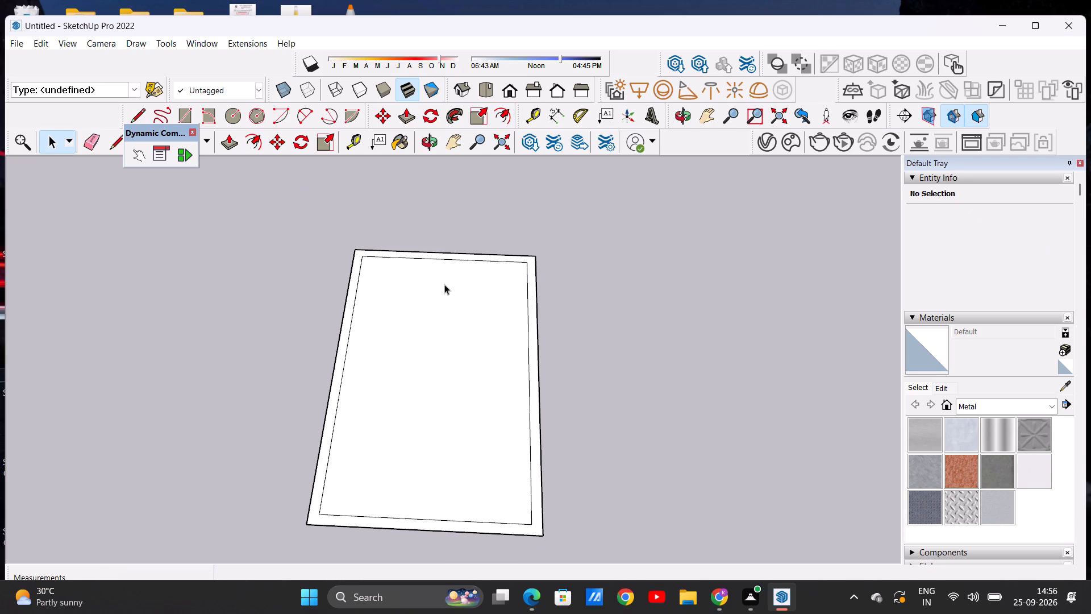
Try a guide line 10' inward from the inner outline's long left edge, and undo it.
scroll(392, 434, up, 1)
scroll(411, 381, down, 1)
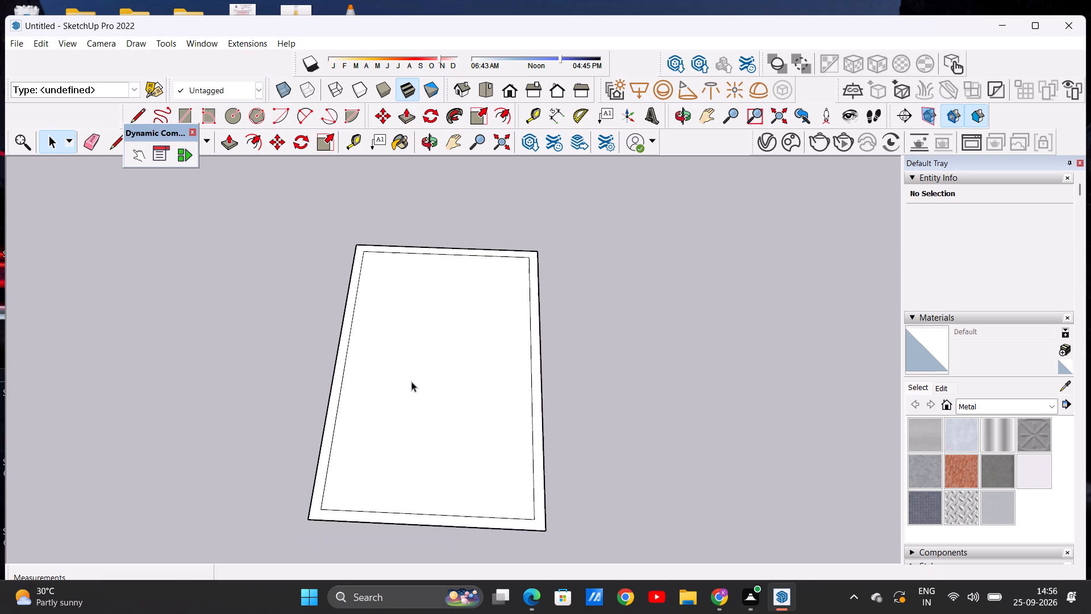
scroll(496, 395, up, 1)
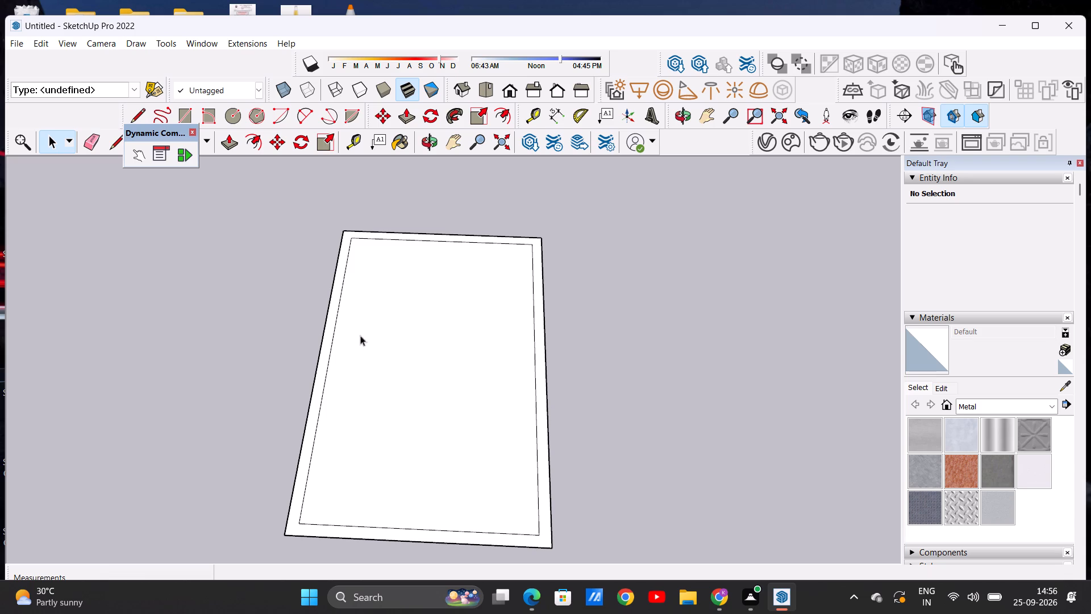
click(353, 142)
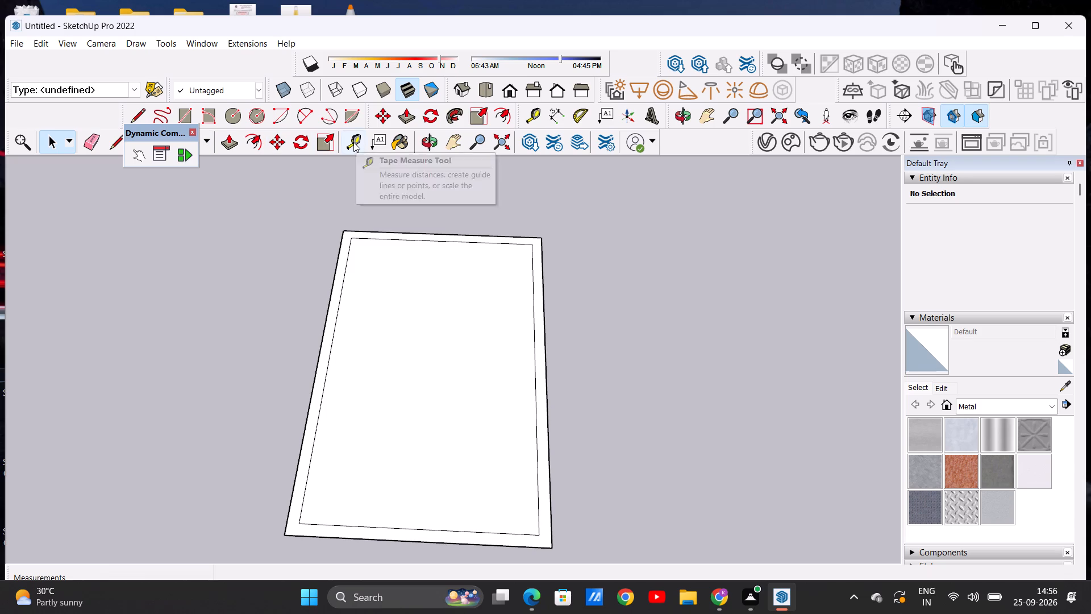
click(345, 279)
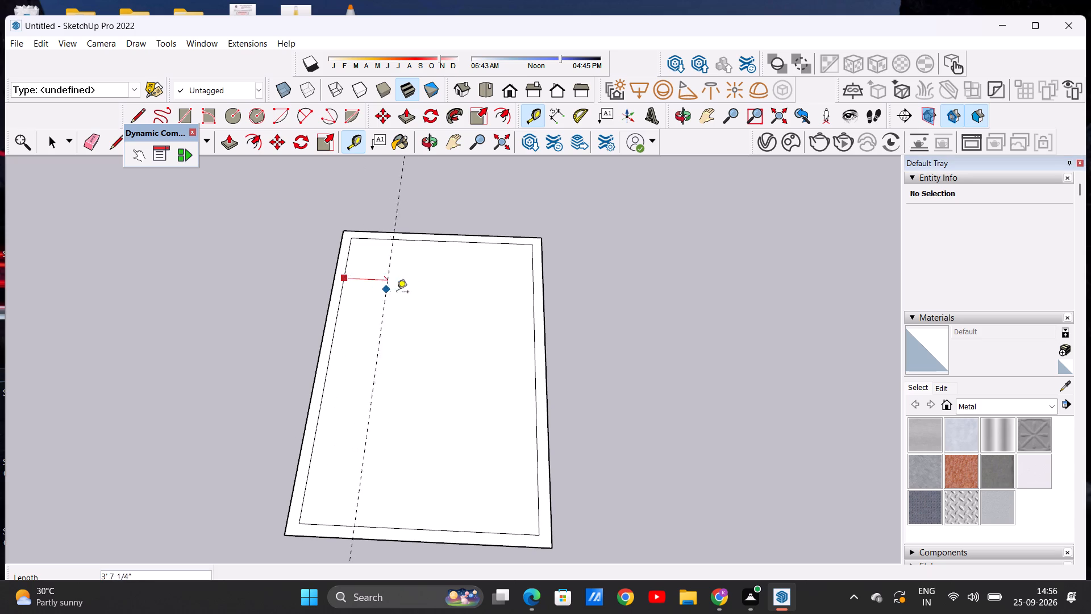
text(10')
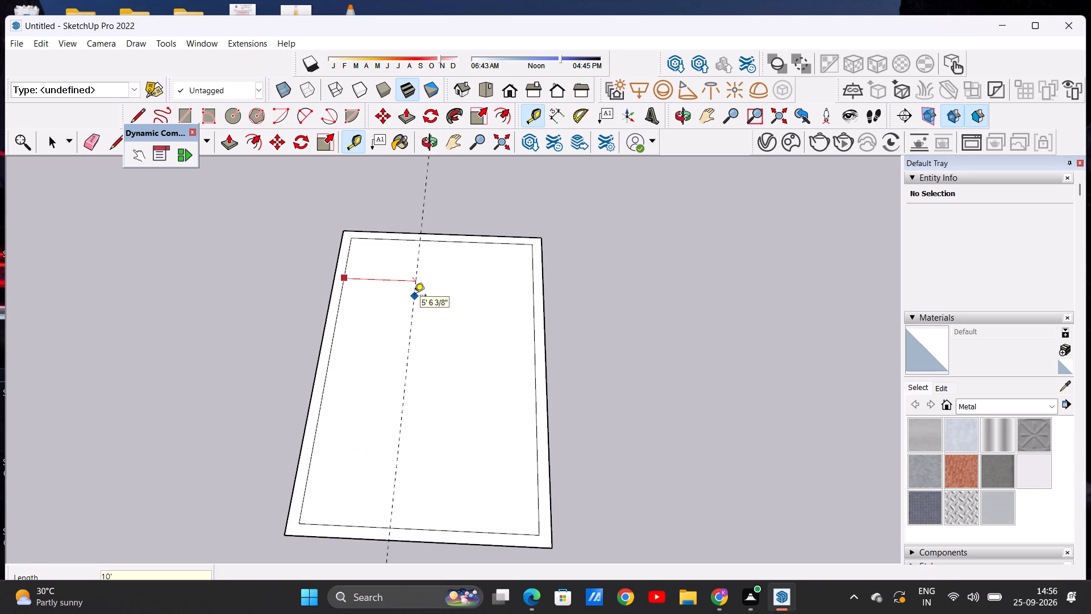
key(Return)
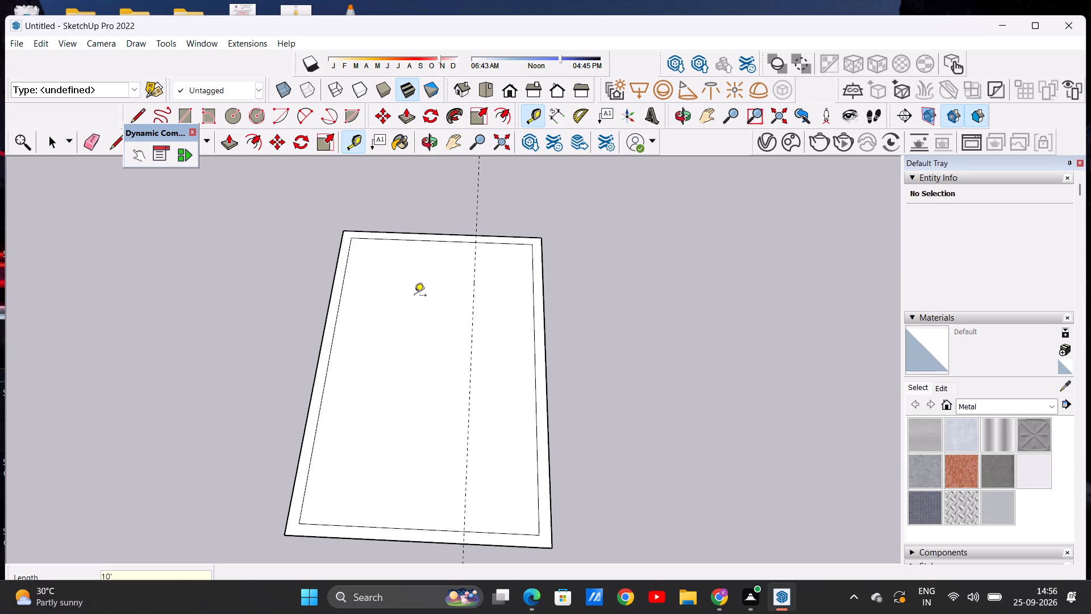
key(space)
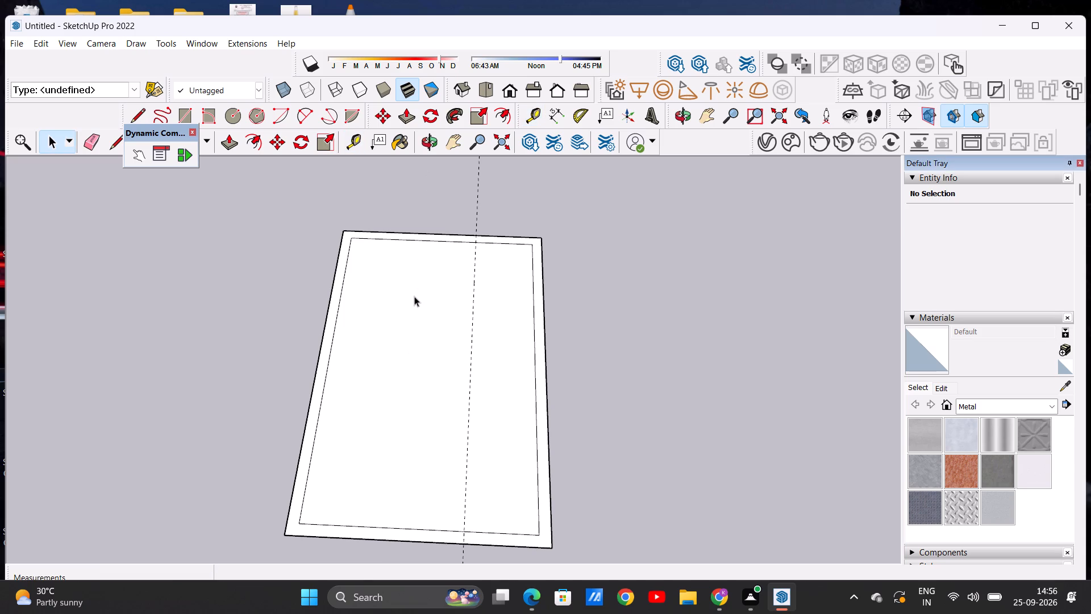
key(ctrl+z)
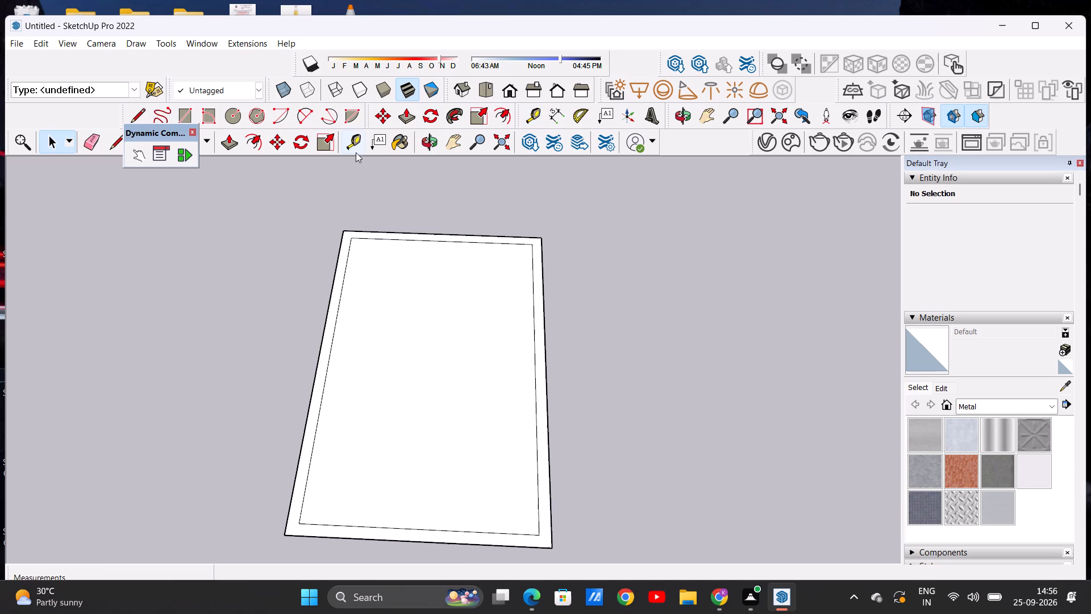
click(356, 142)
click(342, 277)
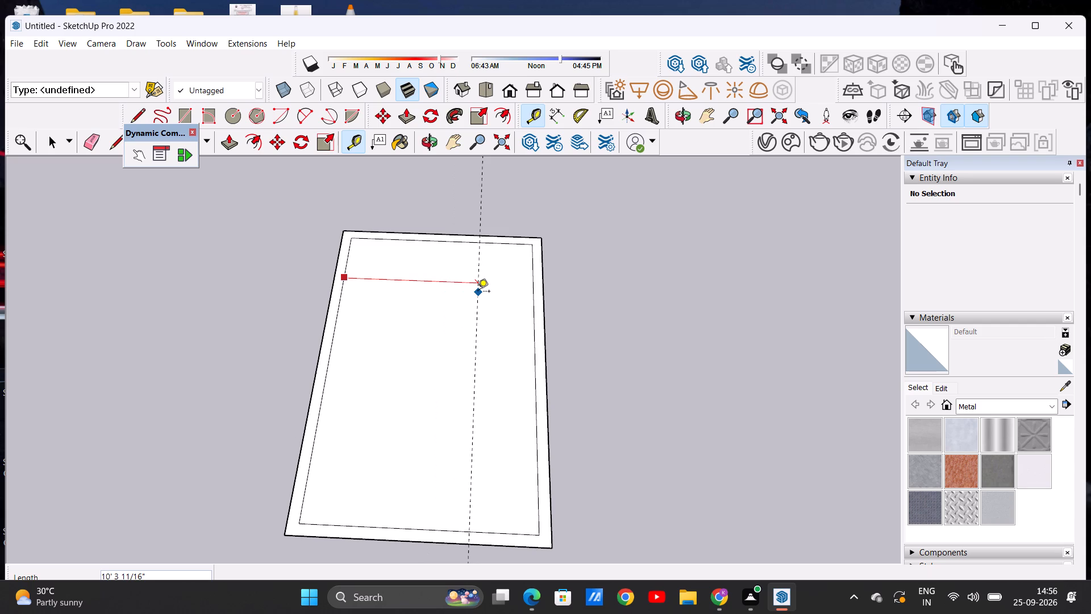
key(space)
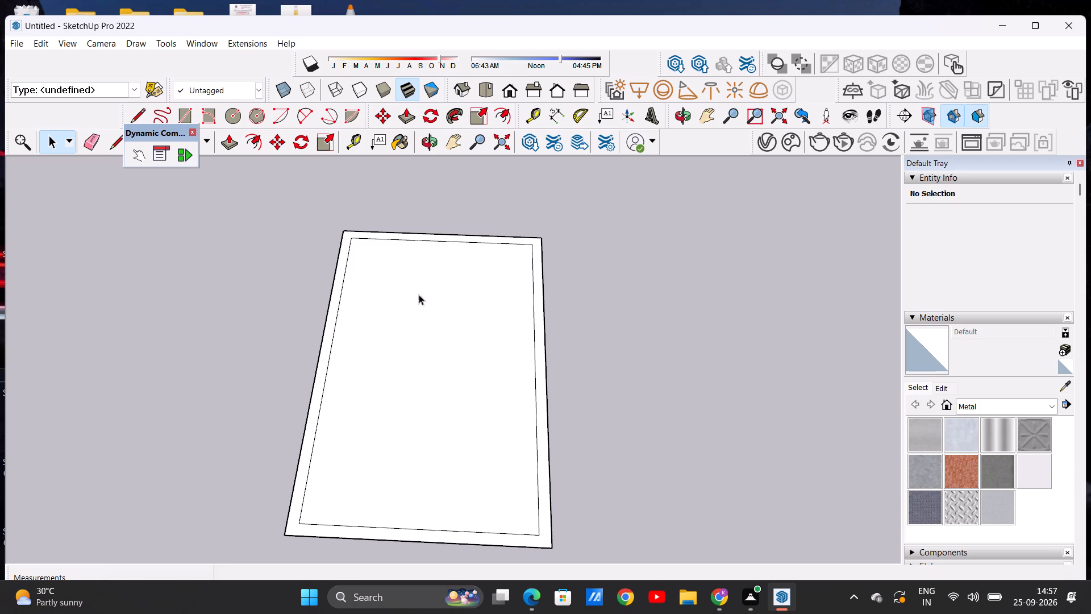
Place a guide line 10' inward from the inner outline's long left edge and a second one 6" beyond it.
middle_drag(432, 332, 442, 474)
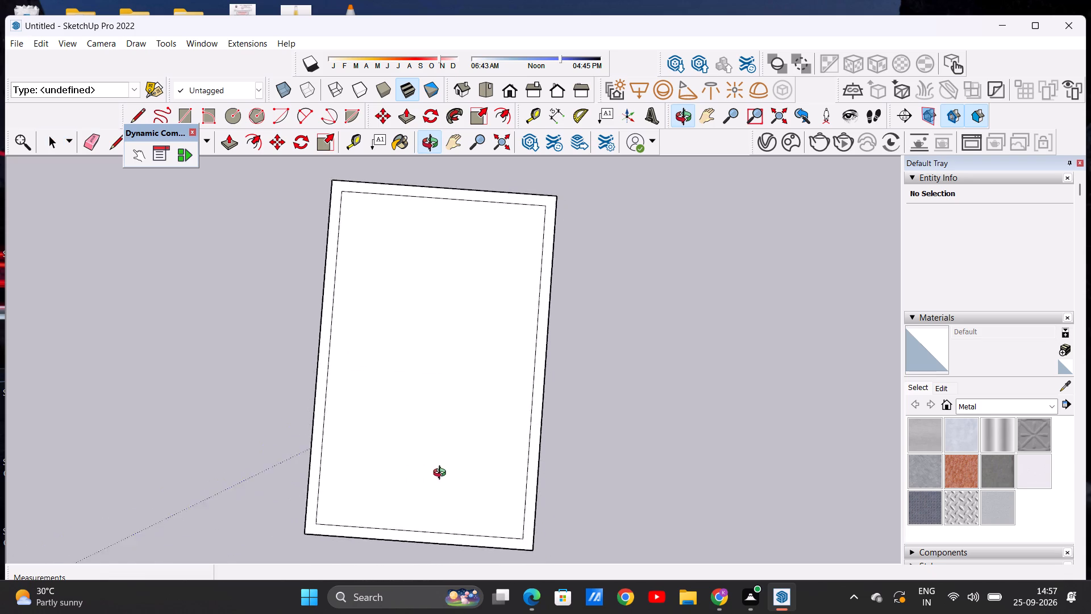
middle_drag(442, 474, 469, 478)
click(354, 138)
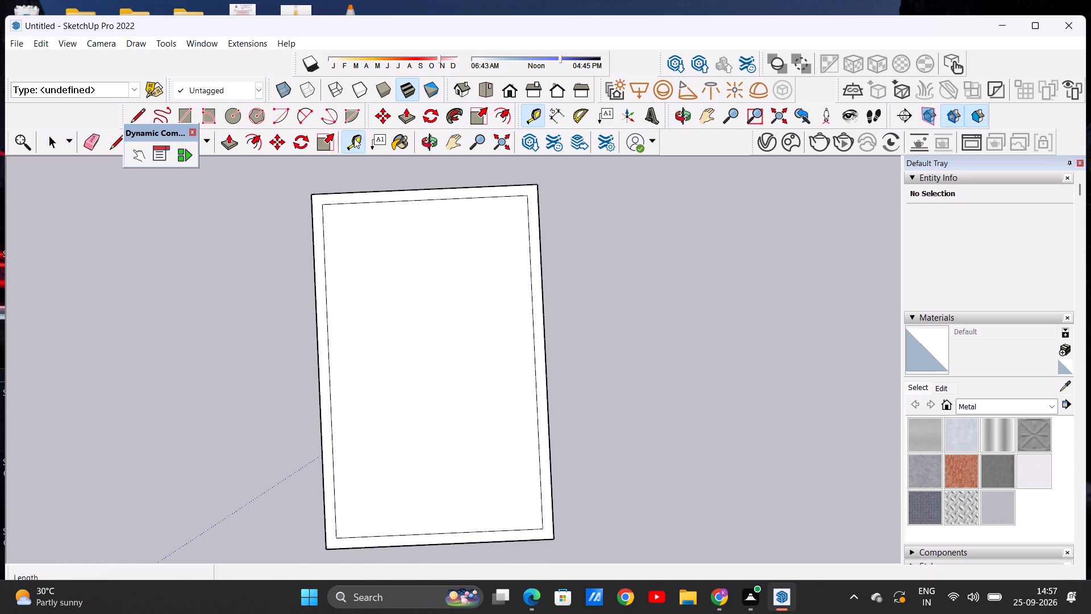
click(326, 249)
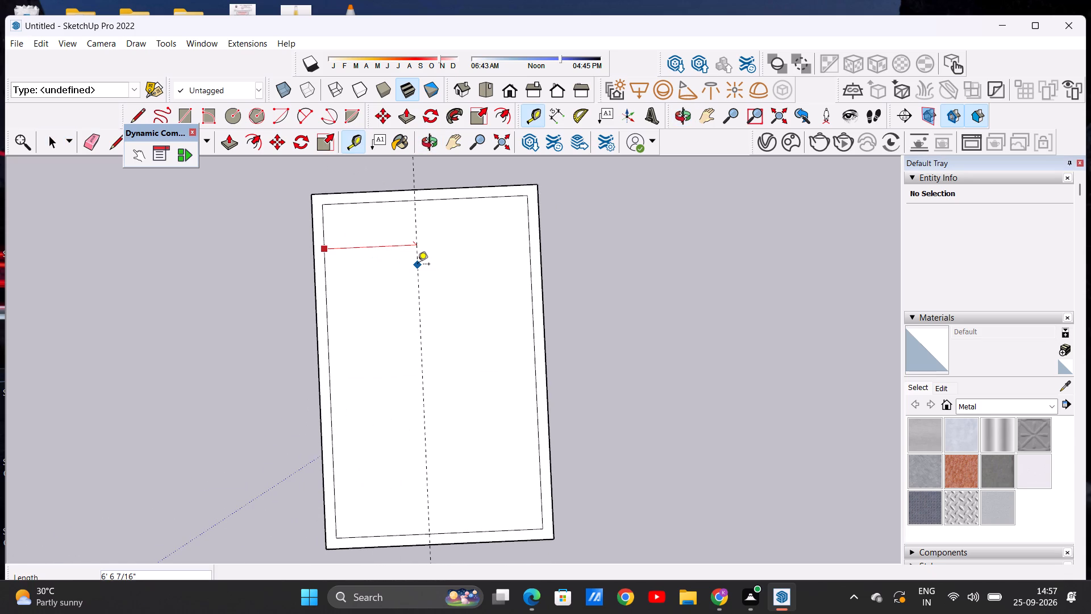
text(10')
key(Return)
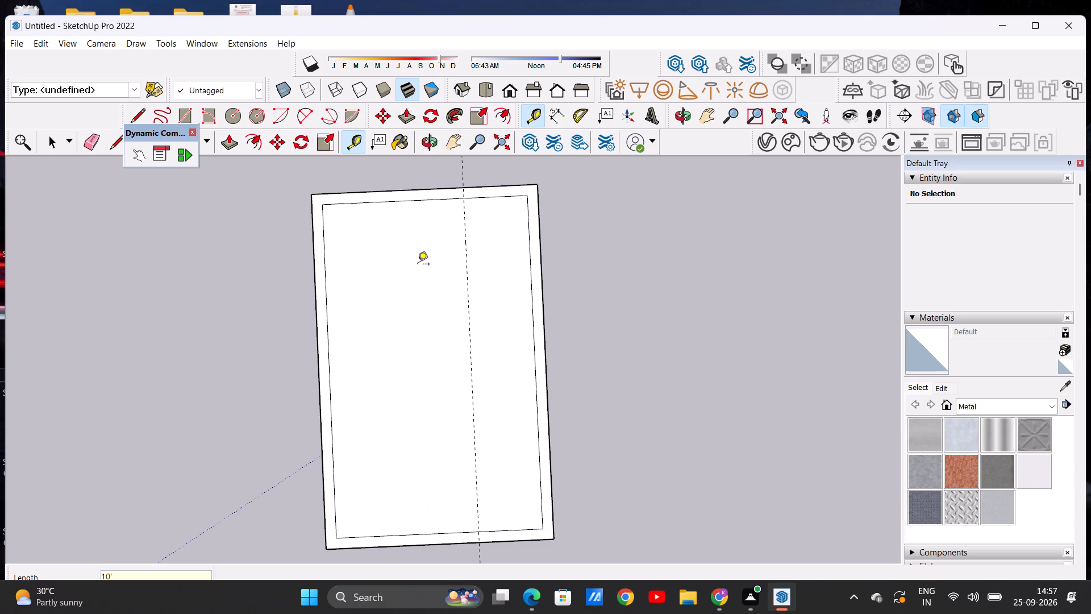
click(470, 256)
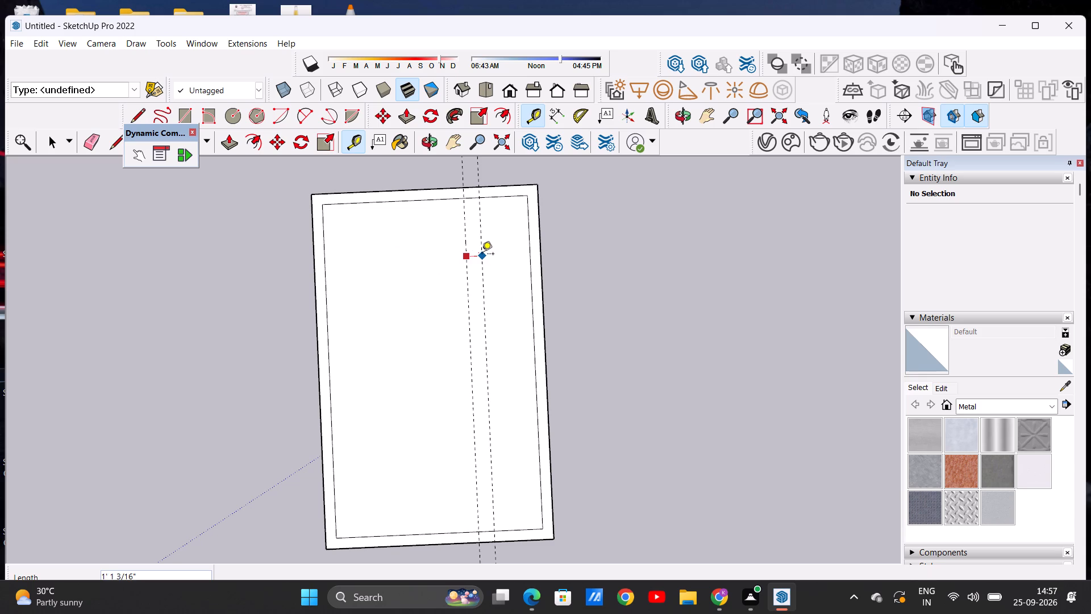
key(6)
key(shift+quotedbl)
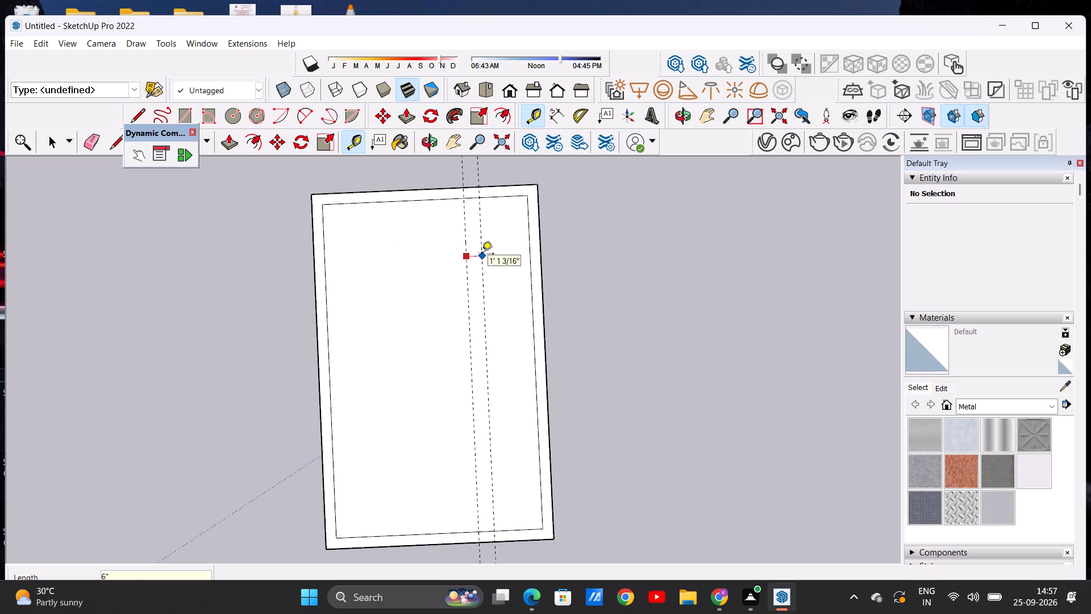
key(Return)
key(space)
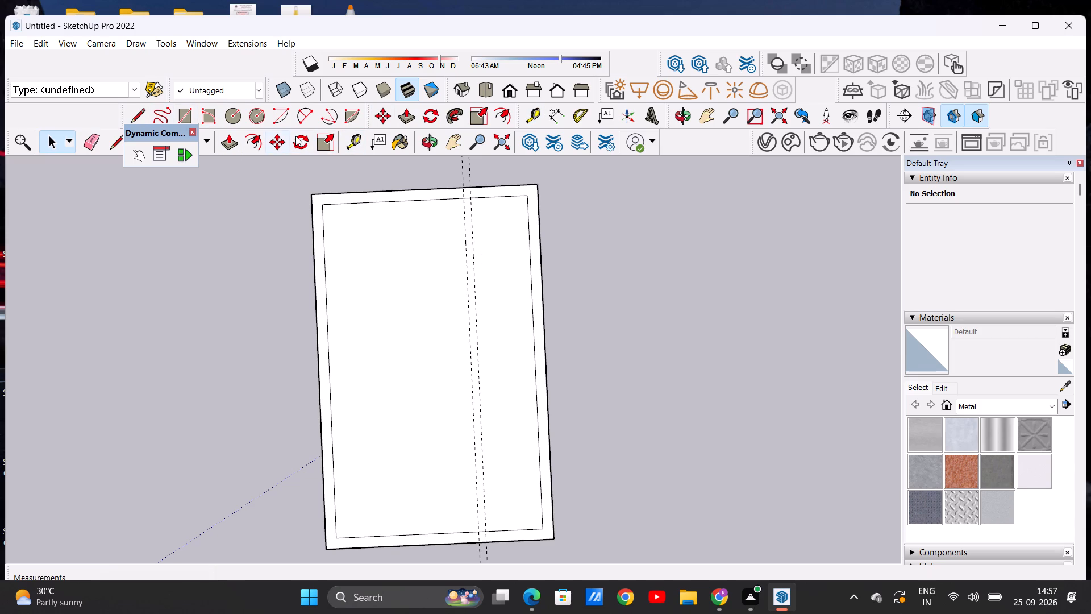
Place a guide line 10' inward from the inner outline's top short edge and a second one 6" beyond it.
click(353, 137)
click(386, 198)
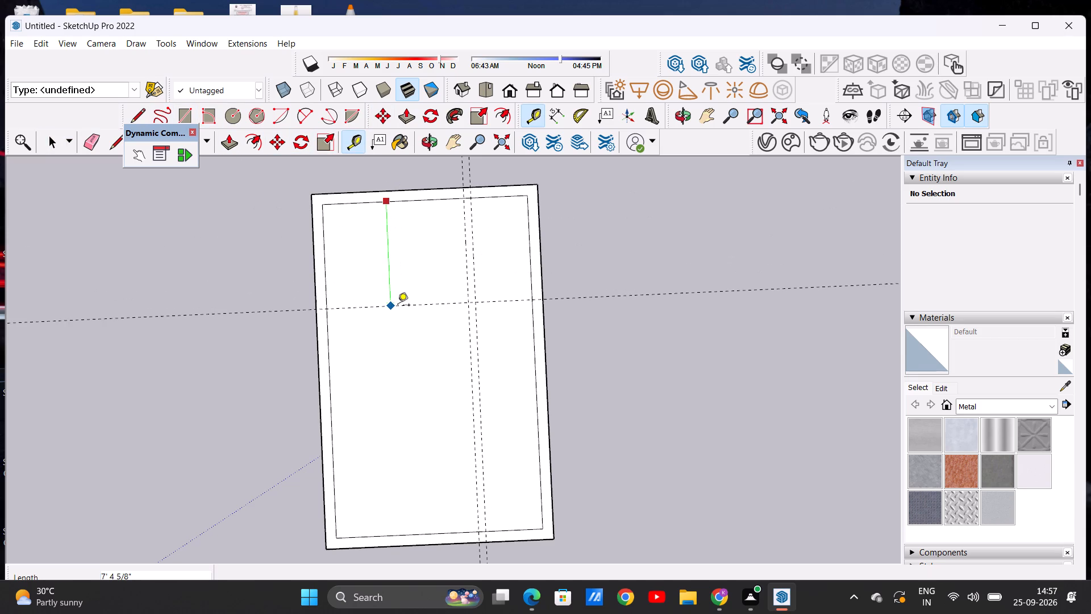
text(10')
key(Return)
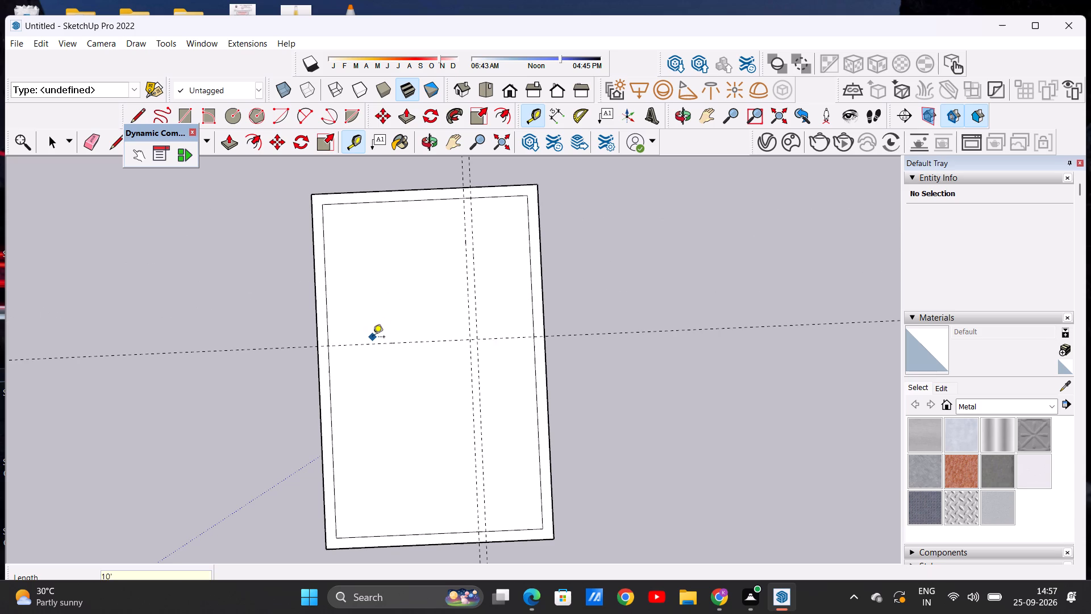
click(372, 342)
key(6)
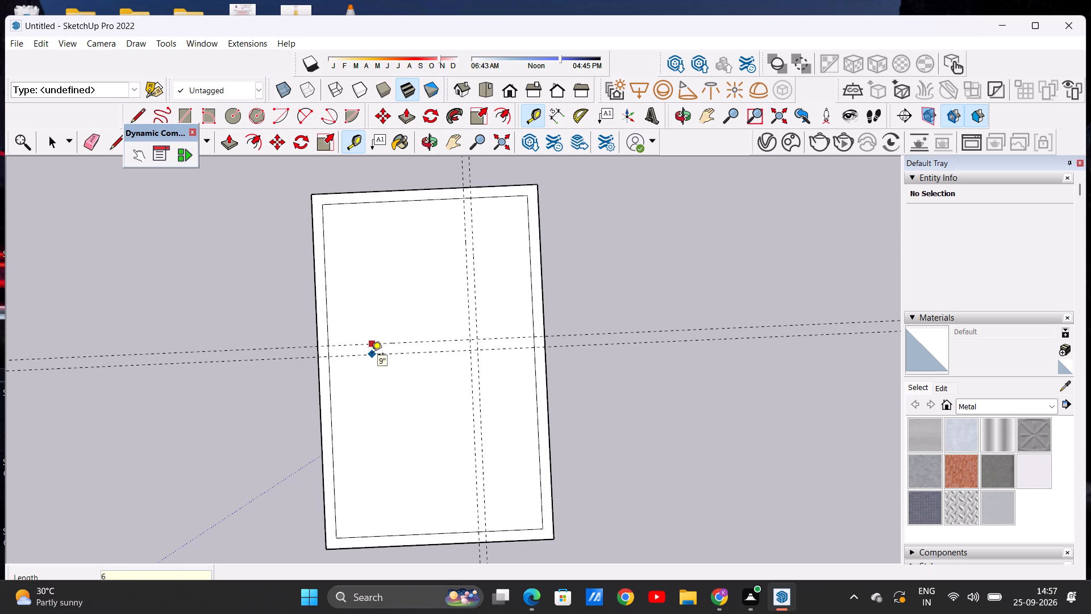
key(shift+quotedbl)
key(Return)
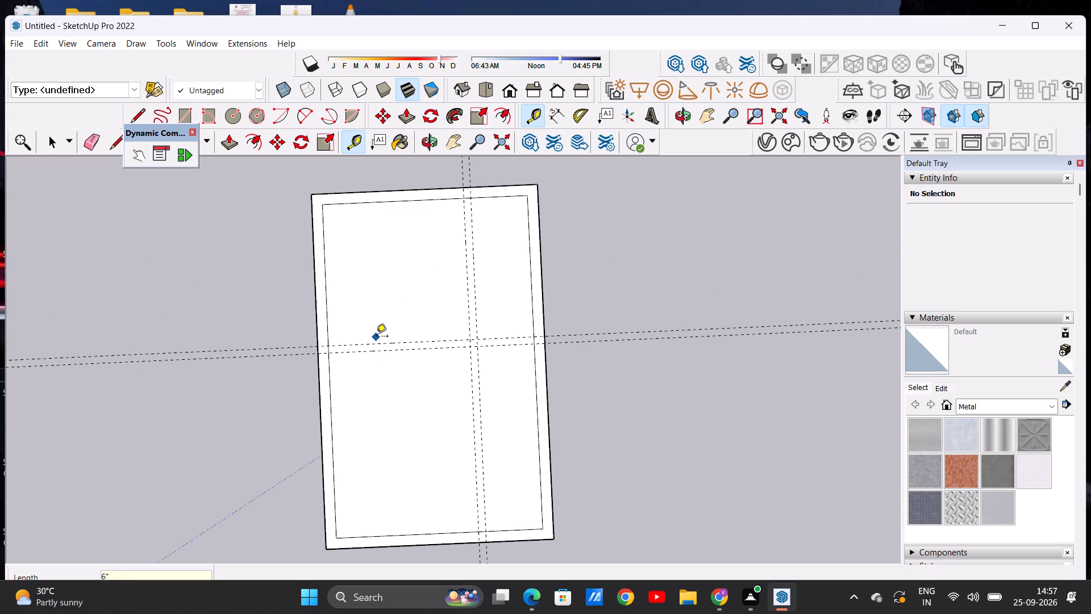
key(space)
Draw the L-shaped 6" partition along the guides, with 10' 6" outer lines and 10' inner lines enclosing the top-left room.
click(133, 110)
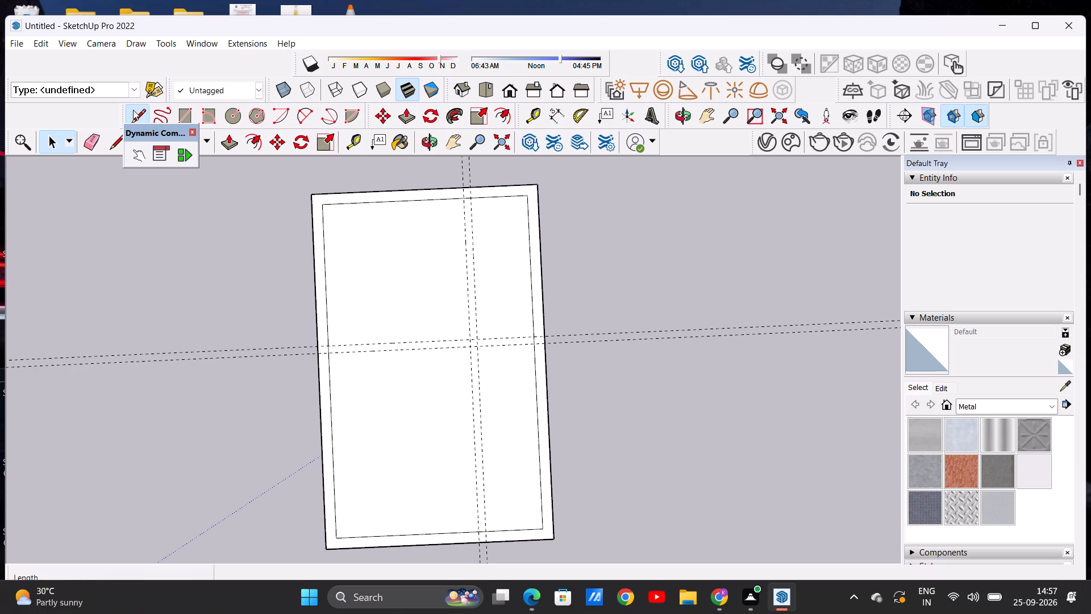
scroll(481, 218, up, 4)
click(465, 188)
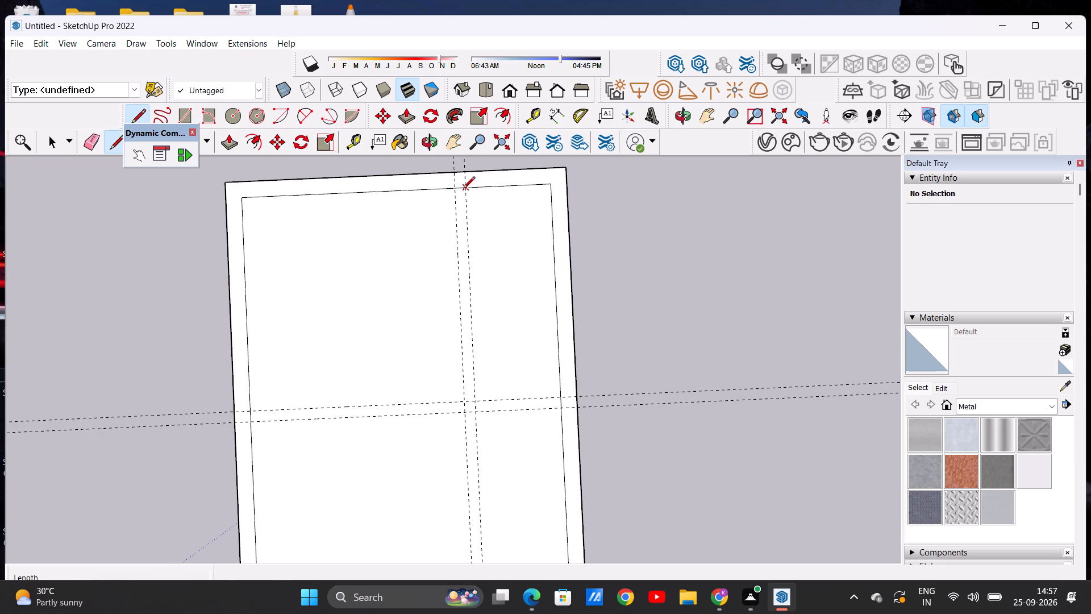
click(474, 414)
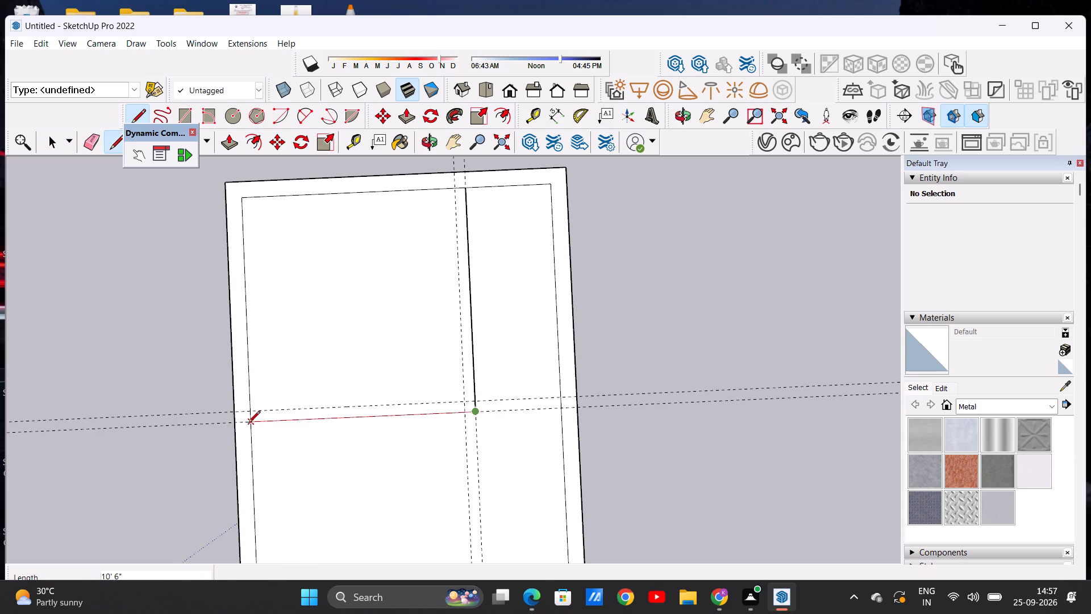
click(247, 424)
click(248, 412)
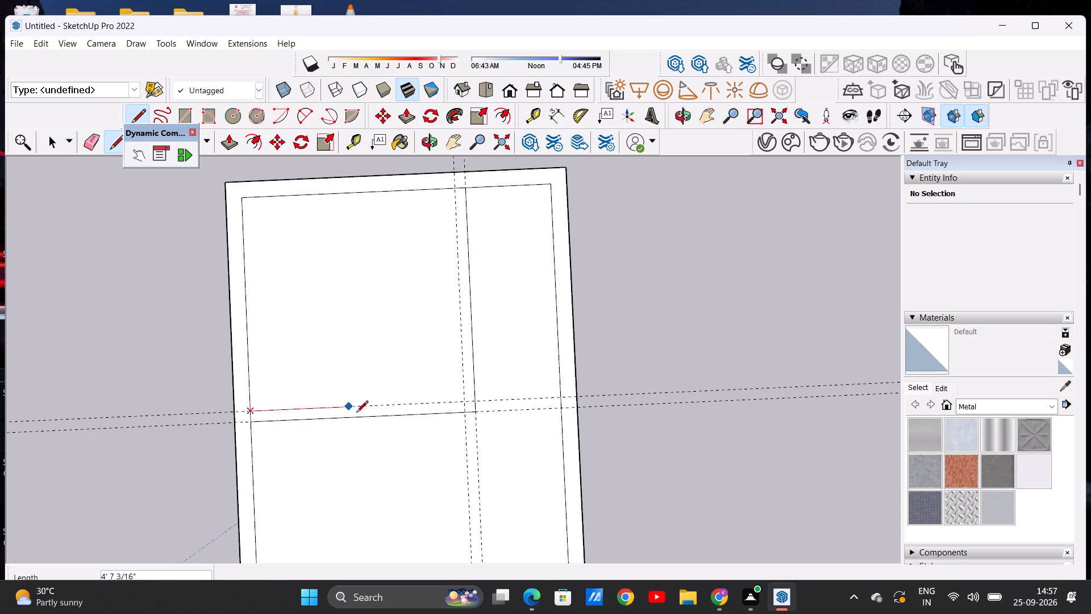
click(464, 399)
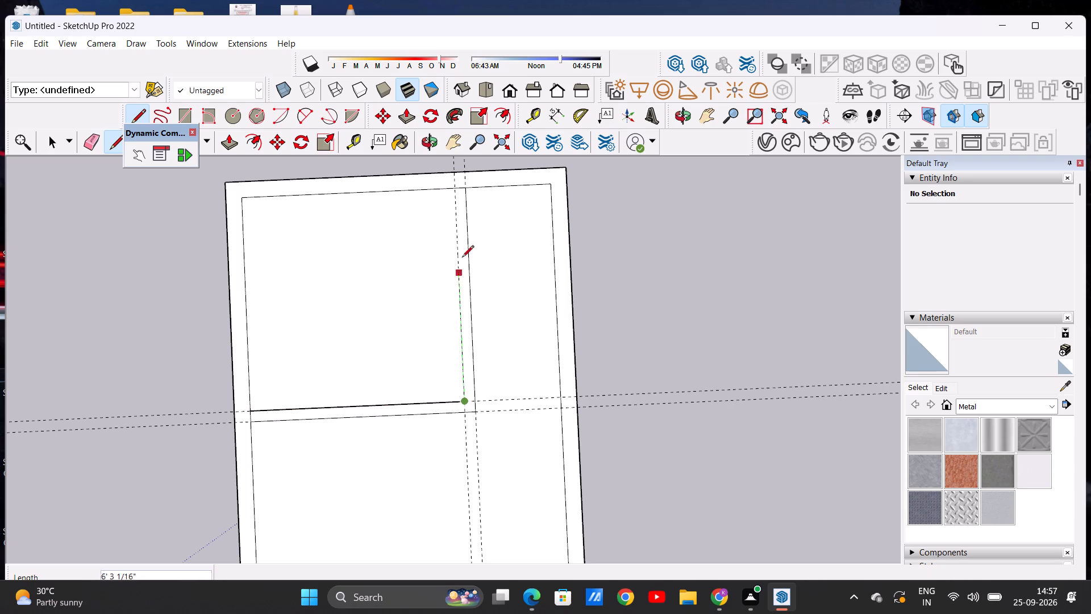
click(454, 190)
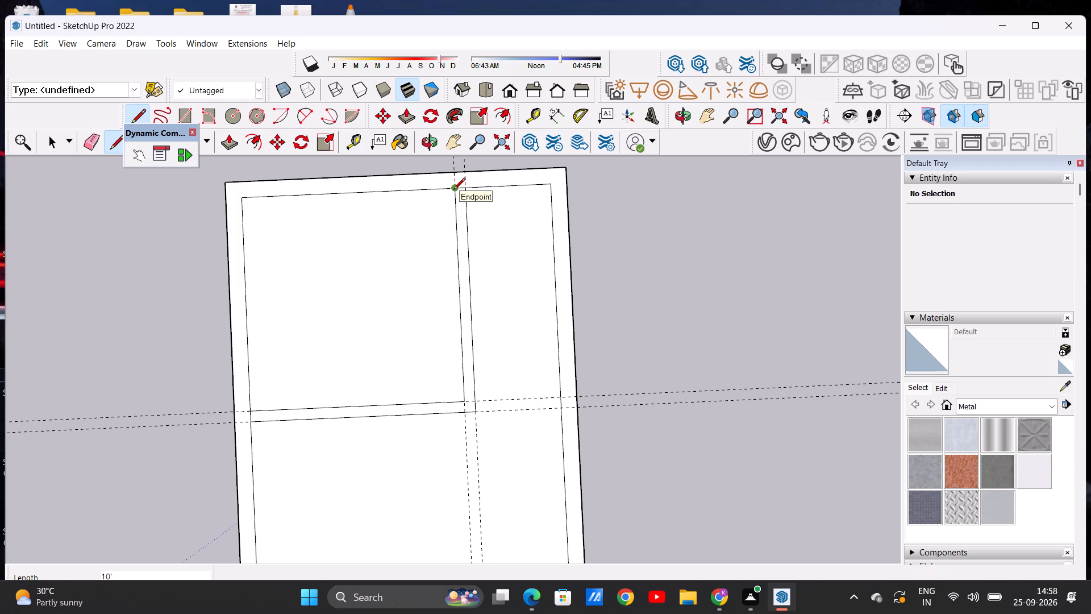
key(space)
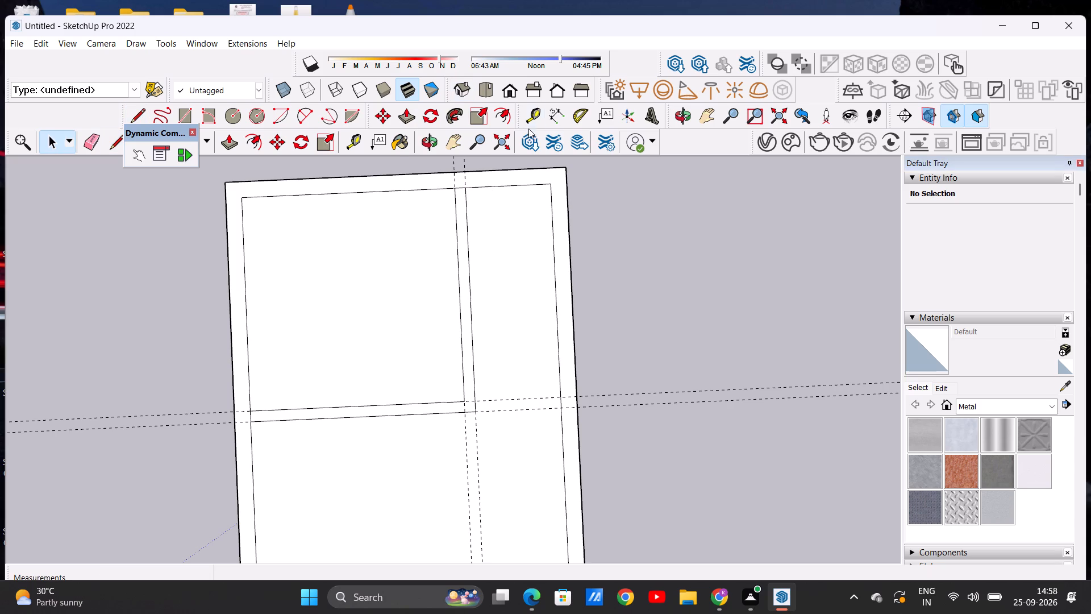
Place a guide line 6' from the inner outline's top short edge, over the narrow strip, and a second one 6" beyond it.
click(534, 119)
click(530, 188)
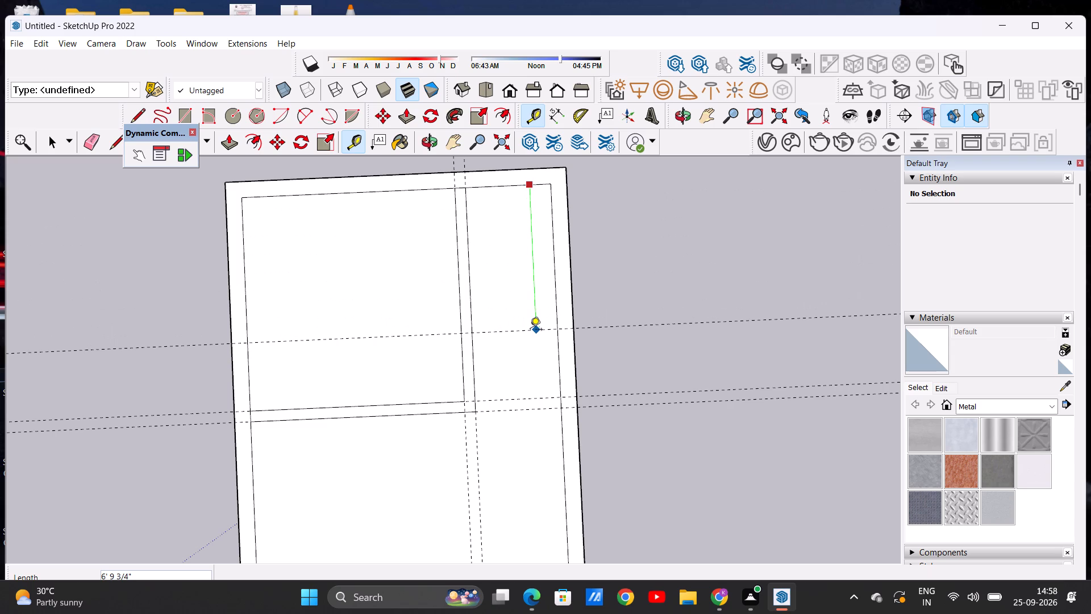
text(6')
key(Return)
click(524, 311)
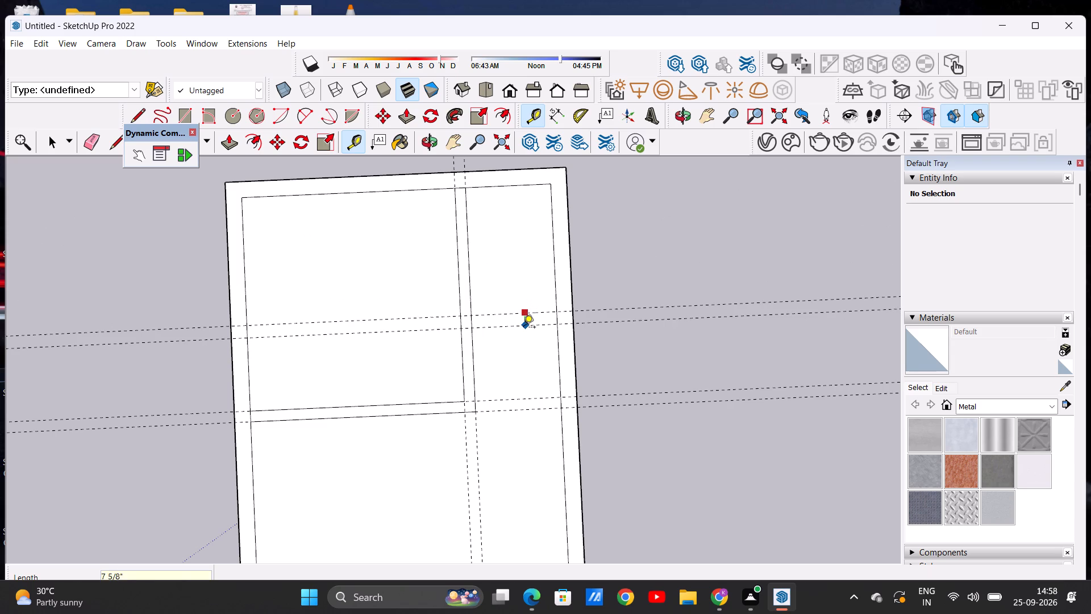
key(6)
text({")
key(Return)
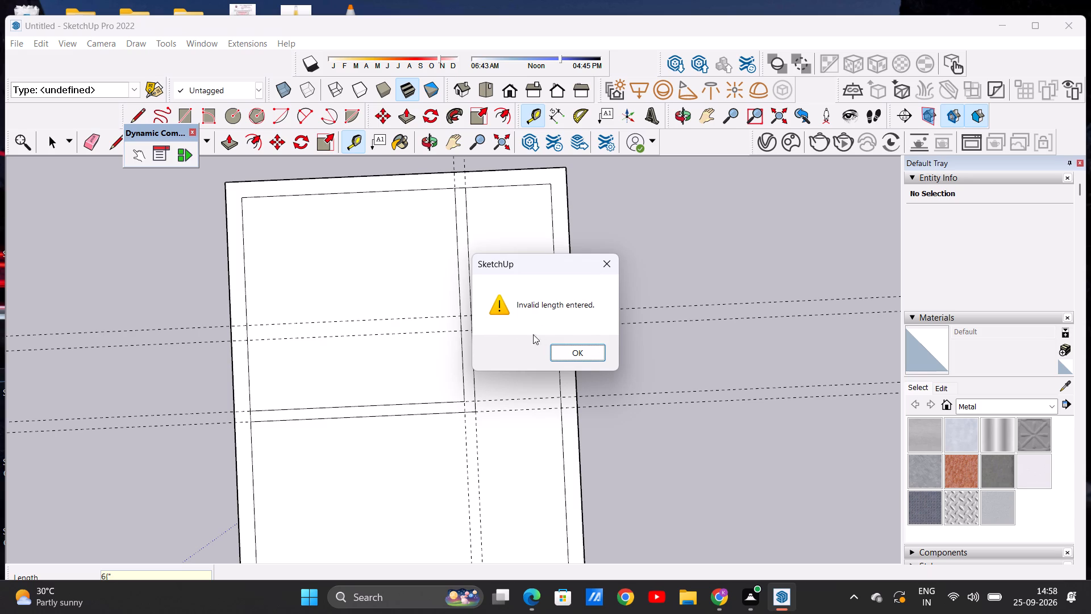
click(581, 351)
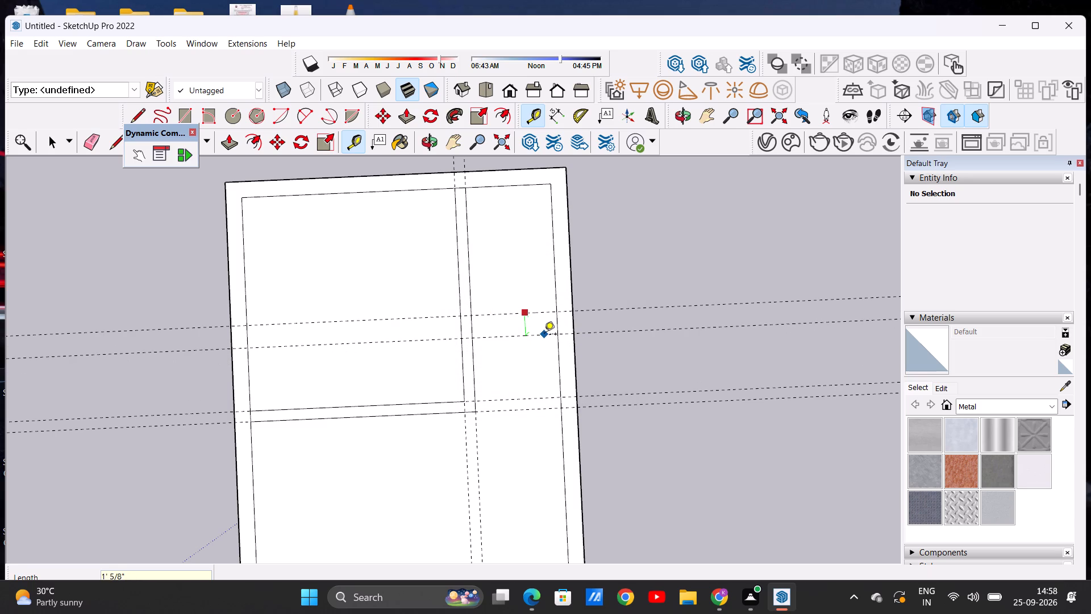
text(6")
key(Return)
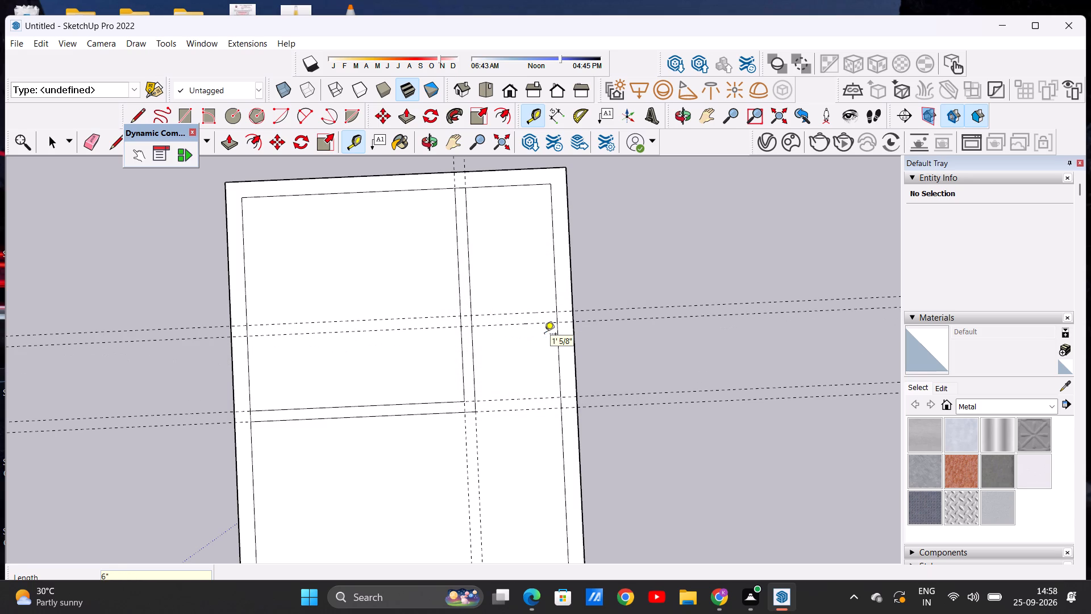
key(space)
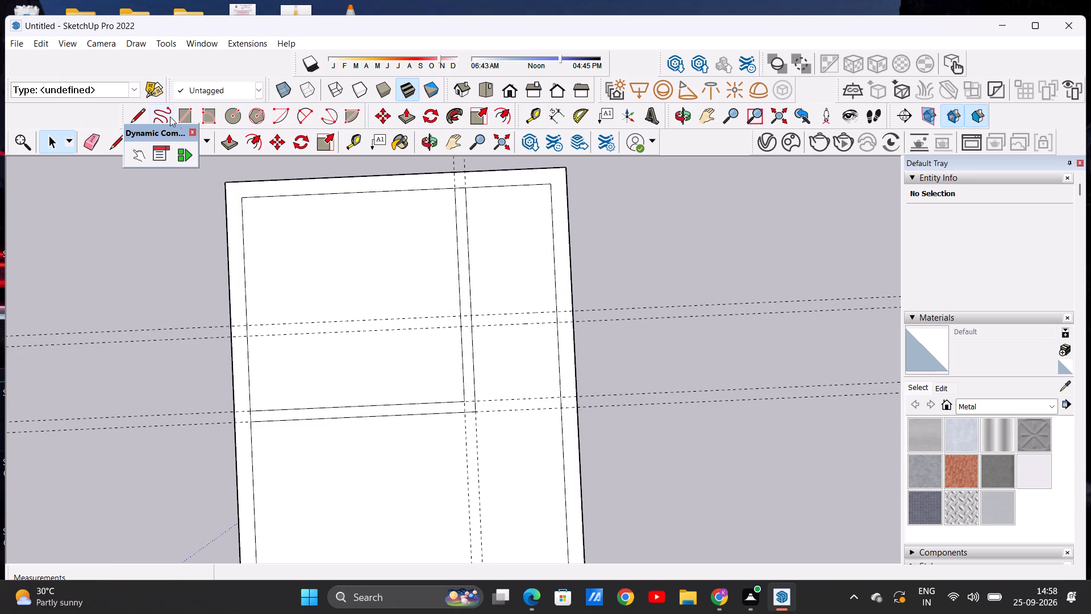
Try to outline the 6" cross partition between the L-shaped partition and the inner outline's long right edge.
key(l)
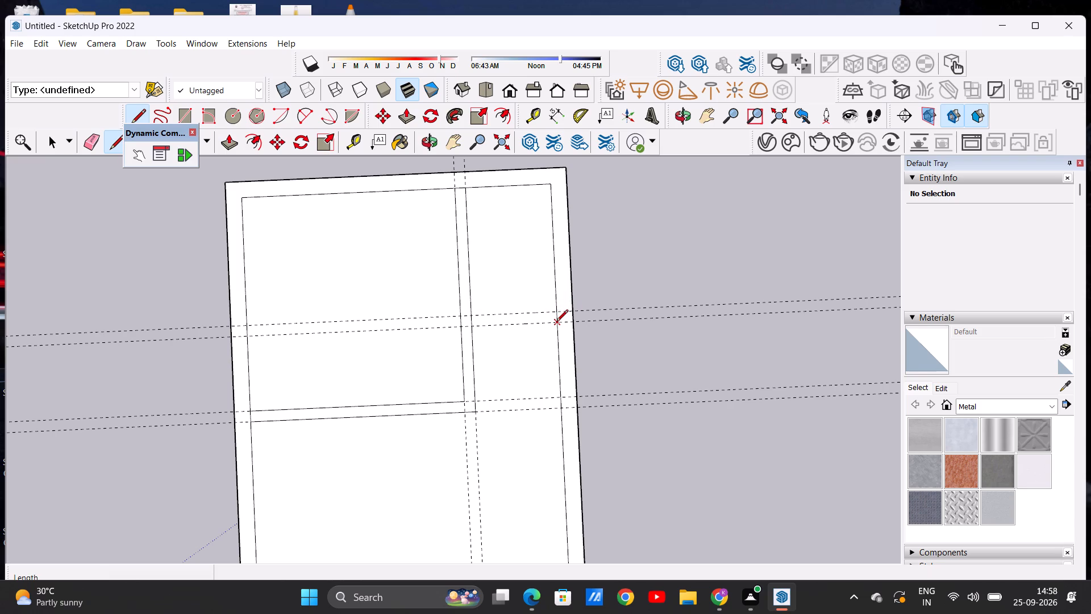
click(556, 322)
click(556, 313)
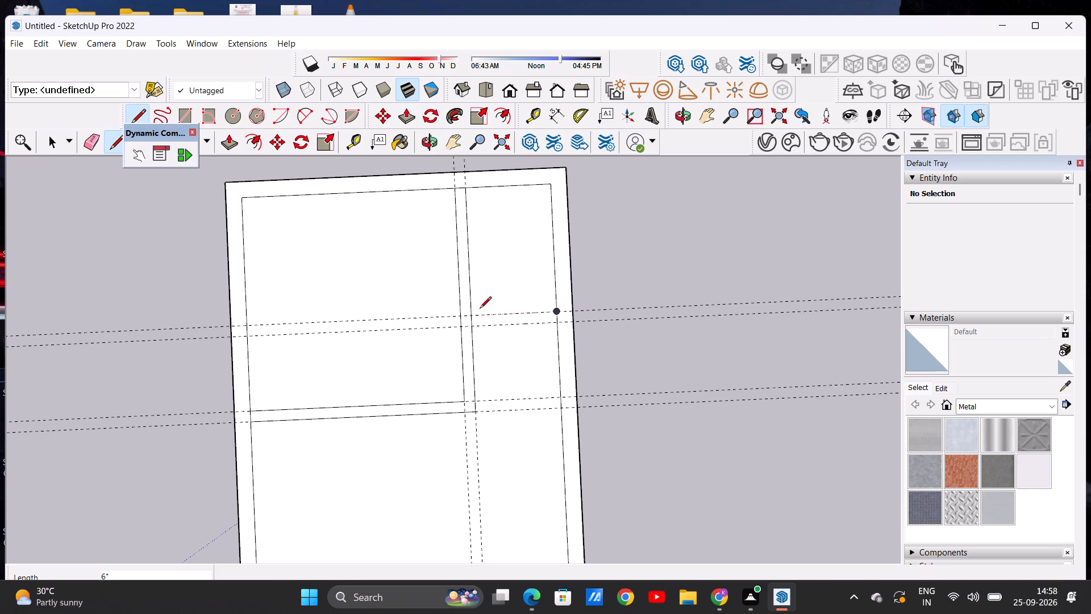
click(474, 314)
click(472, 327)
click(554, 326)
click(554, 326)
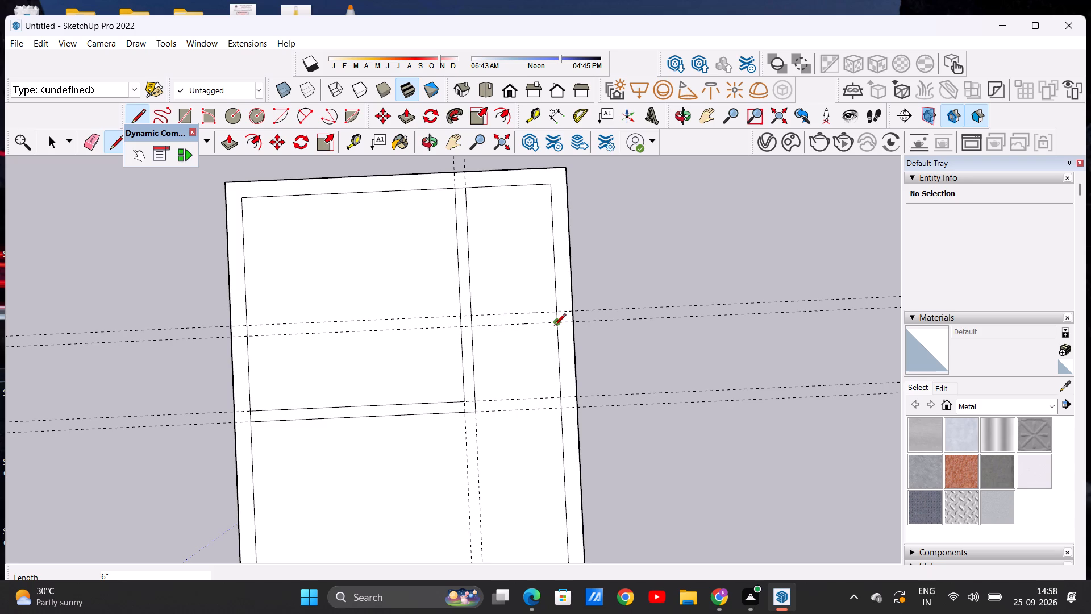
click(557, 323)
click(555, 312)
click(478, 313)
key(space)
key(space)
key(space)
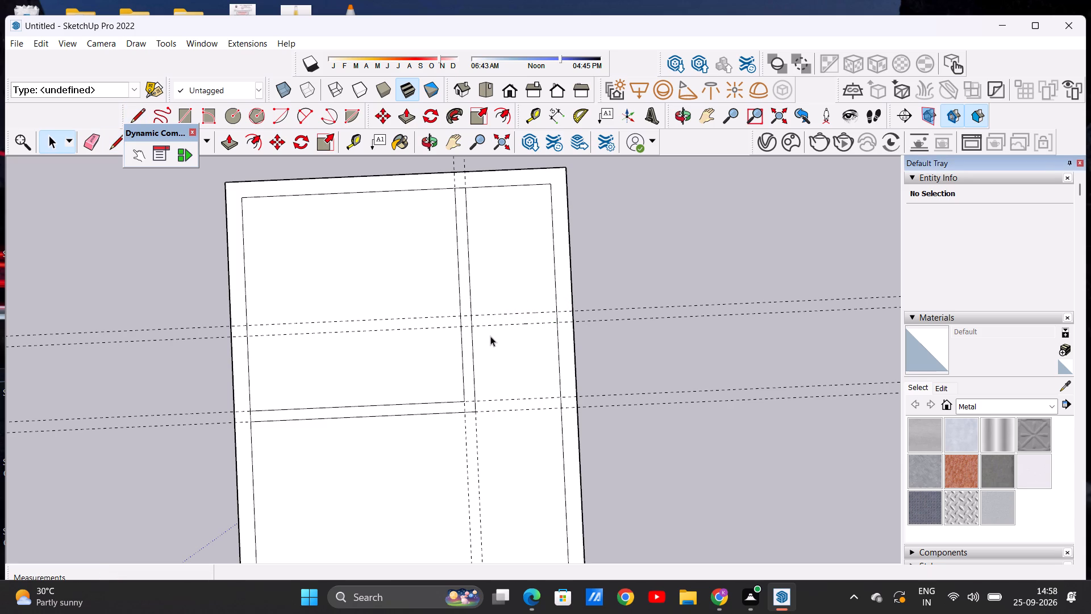
Draw two 4' lines along the 6' and 6" guides, from the L-shaped partition to the inner outline's long right edge.
key(l)
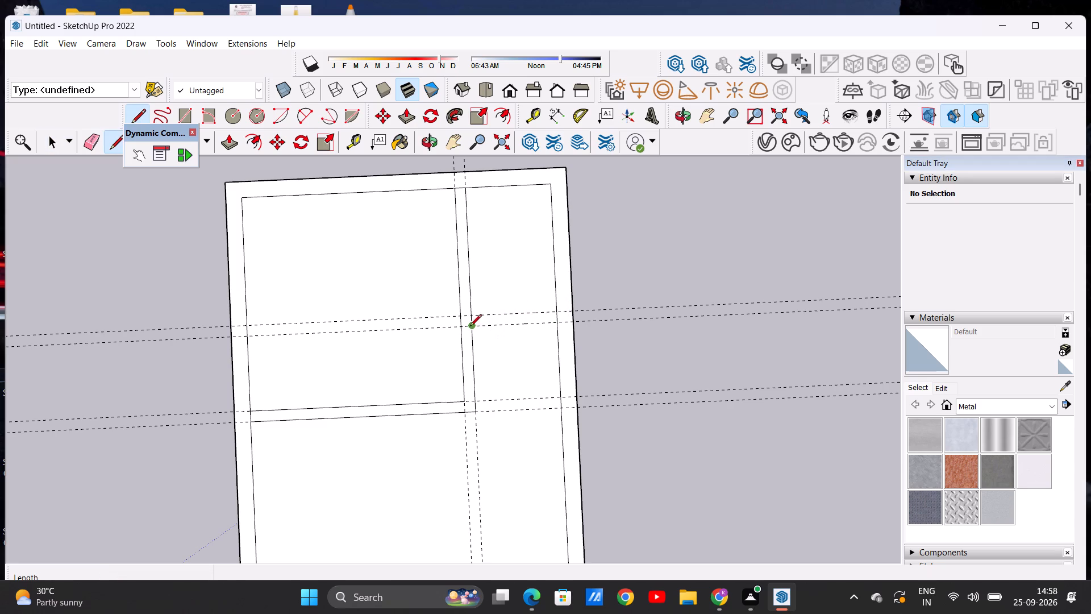
click(470, 327)
click(555, 325)
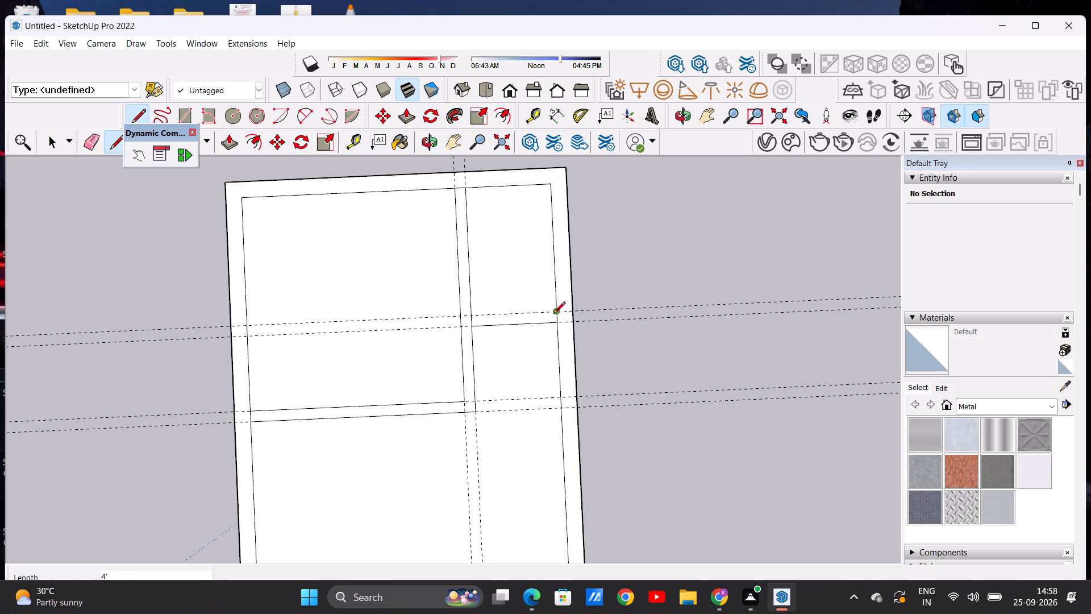
click(553, 314)
click(473, 313)
key(space)
Erase all the construction guides crossing the floor plan, leaving only the wall and partition lines.
scroll(520, 299, down, 13)
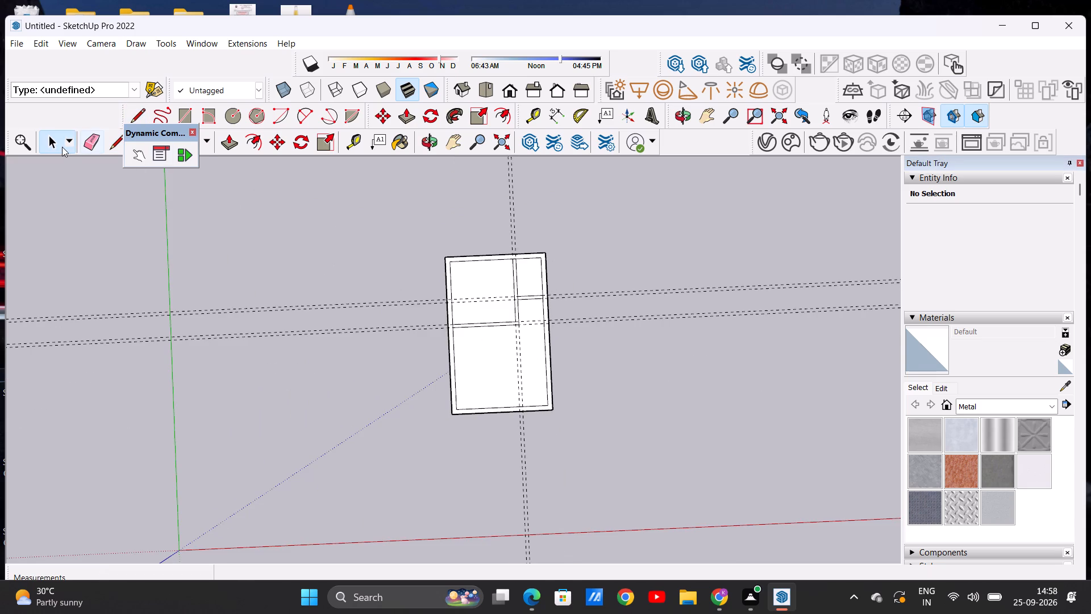
click(91, 142)
drag(302, 293, 317, 379)
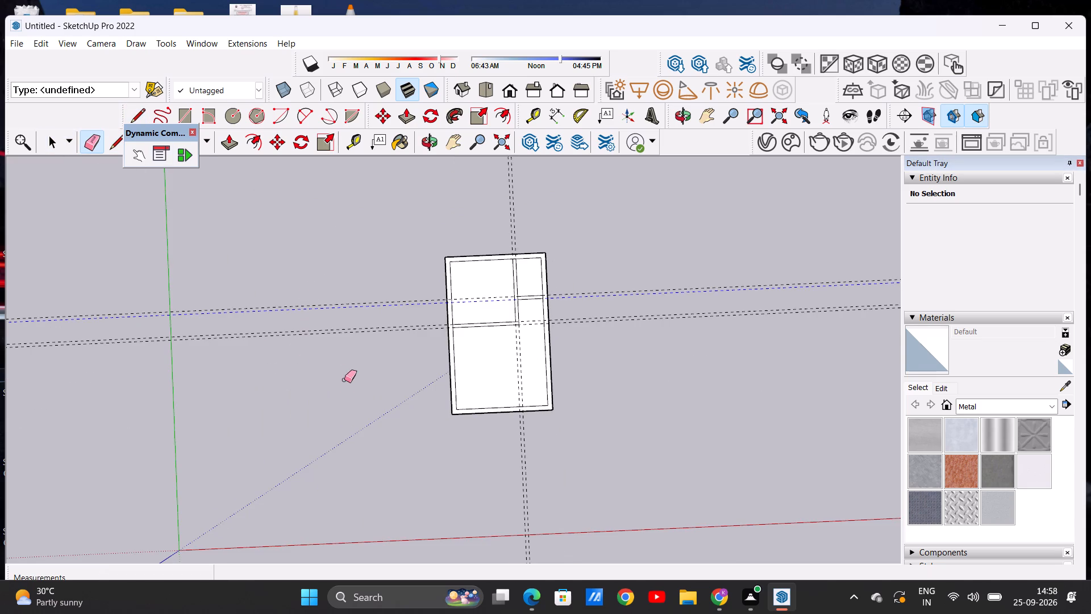
drag(302, 280, 334, 389)
drag(426, 450, 557, 453)
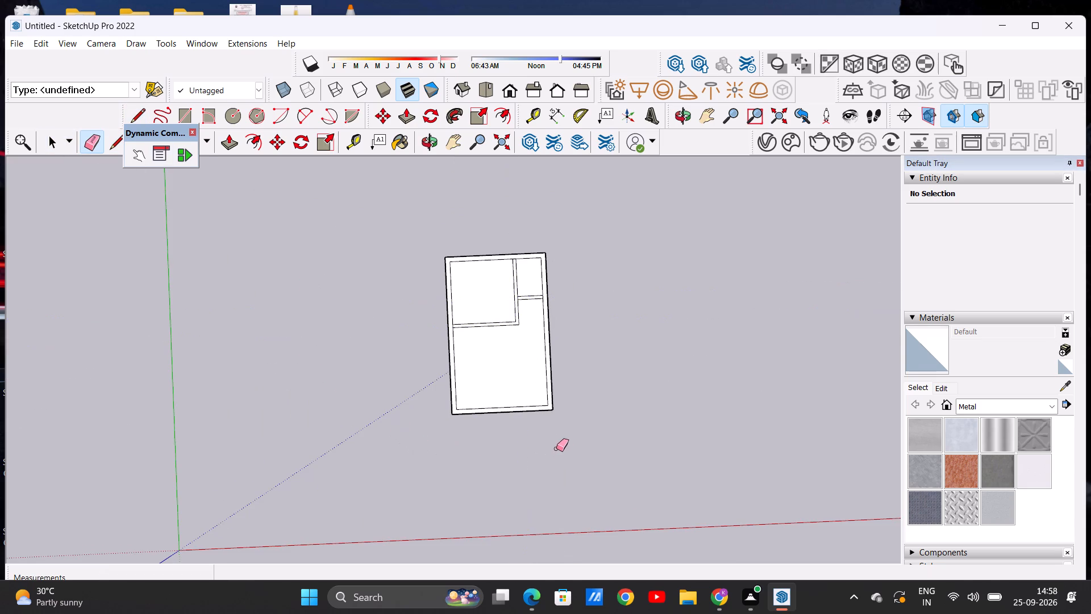
scroll(652, 317, up, 5)
key(space)
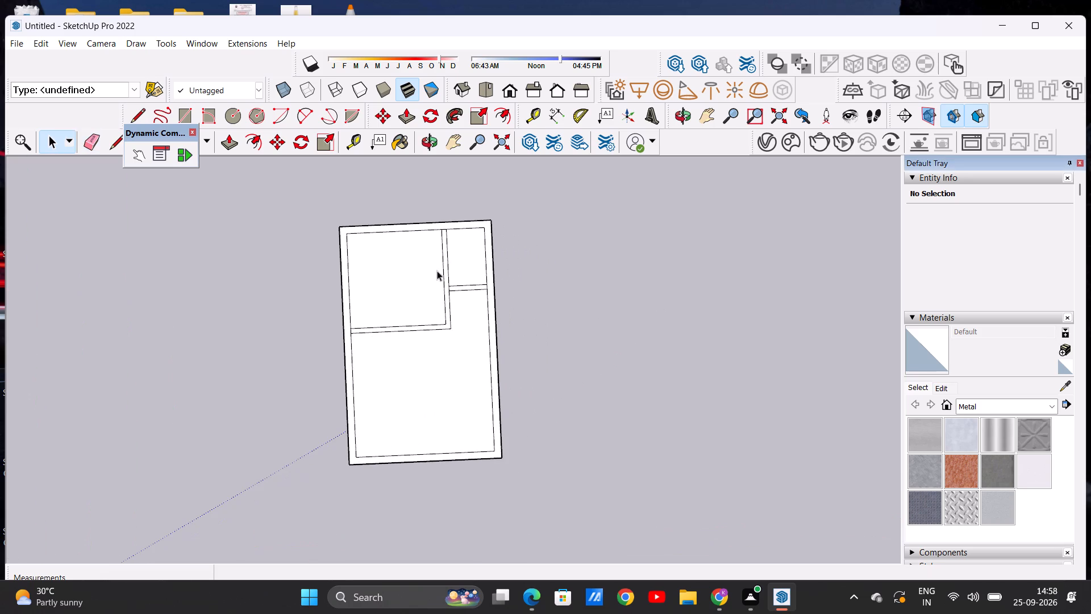
Examine the partition layout and the open area below the top-left room.
scroll(437, 271, up, 5)
scroll(450, 291, down, 4)
scroll(493, 305, down, 2)
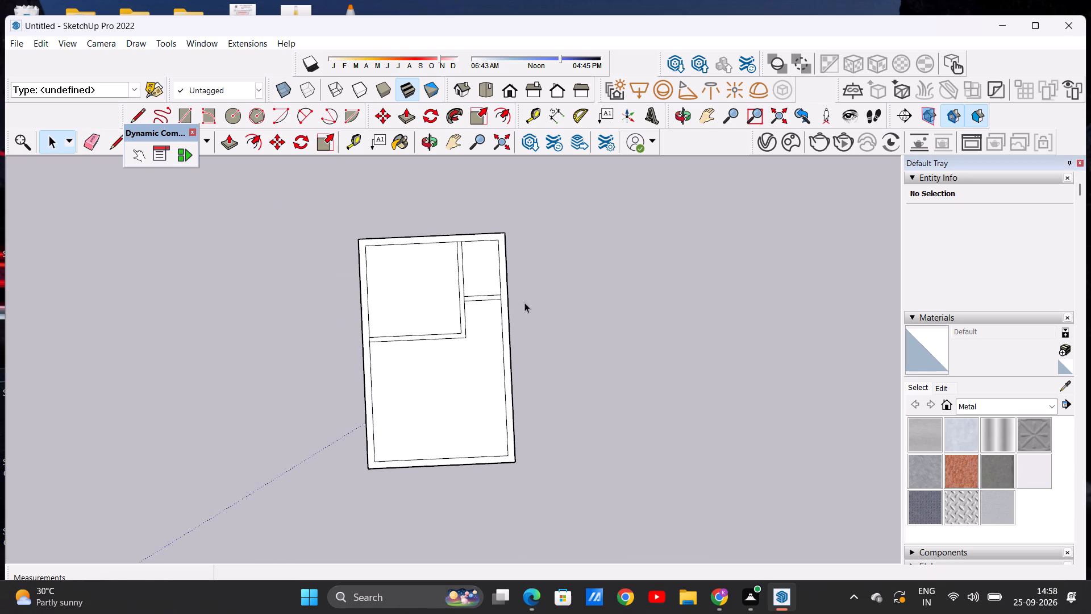
scroll(524, 302, down, 2)
scroll(398, 329, up, 6)
middle_drag(447, 411, 440, 419)
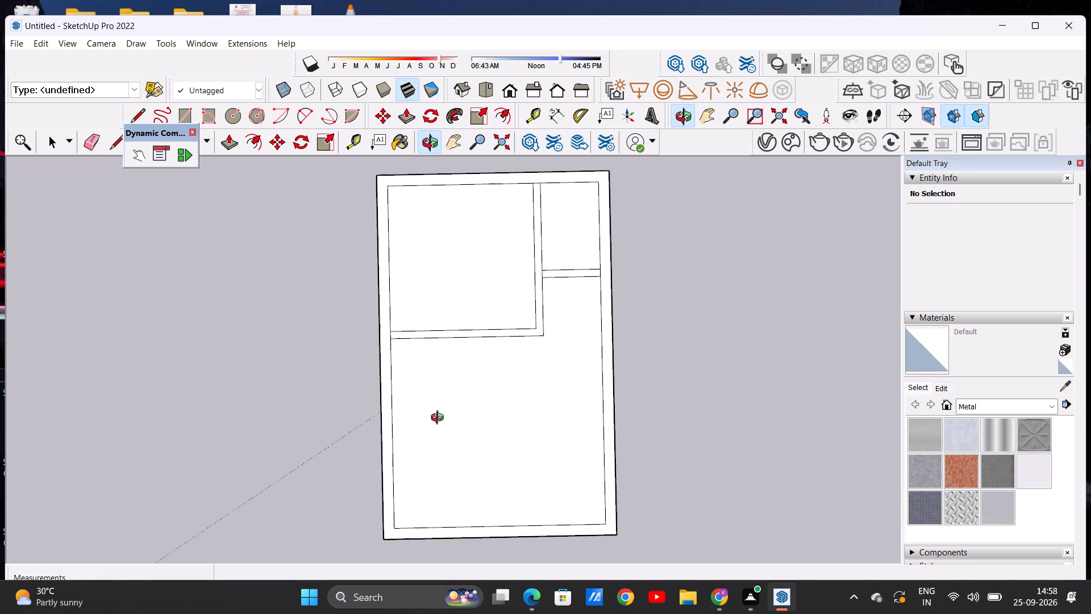
middle_drag(440, 419, 440, 425)
scroll(440, 386, down, 3)
scroll(437, 431, up, 3)
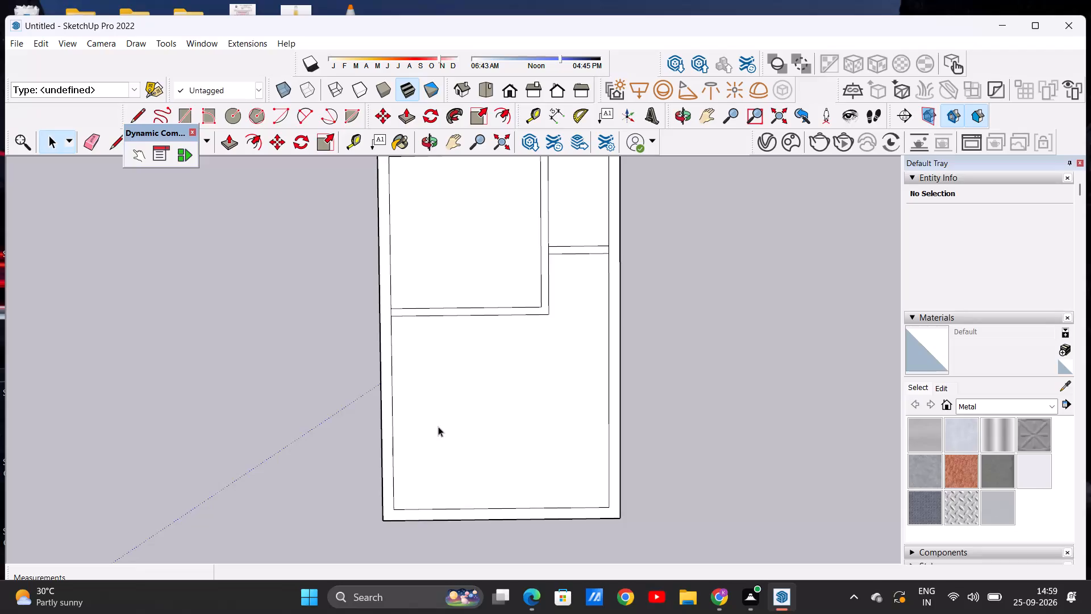
scroll(442, 410, down, 4)
scroll(473, 482, up, 5)
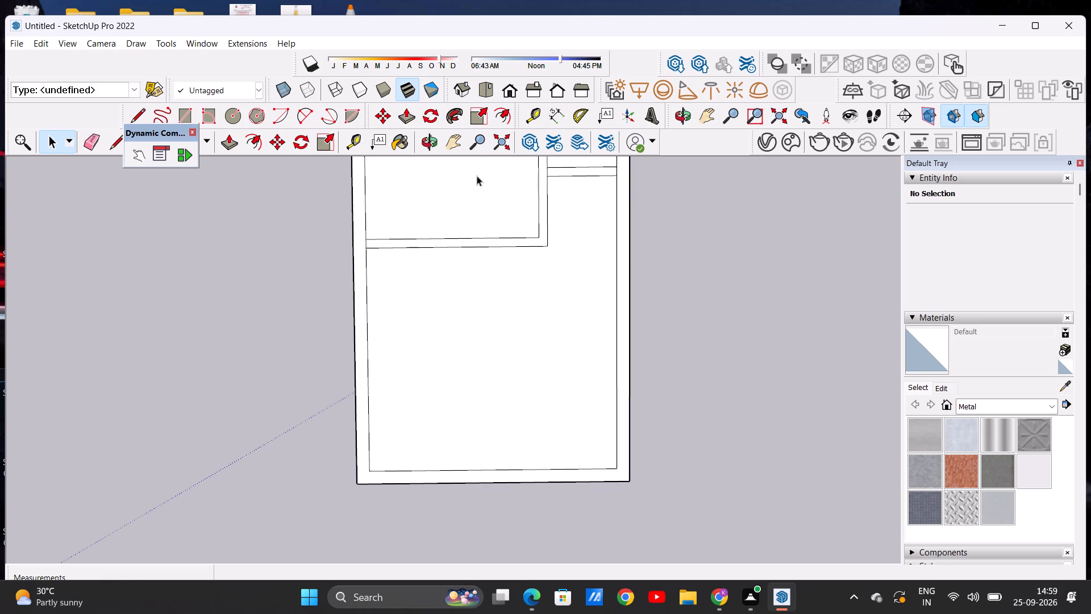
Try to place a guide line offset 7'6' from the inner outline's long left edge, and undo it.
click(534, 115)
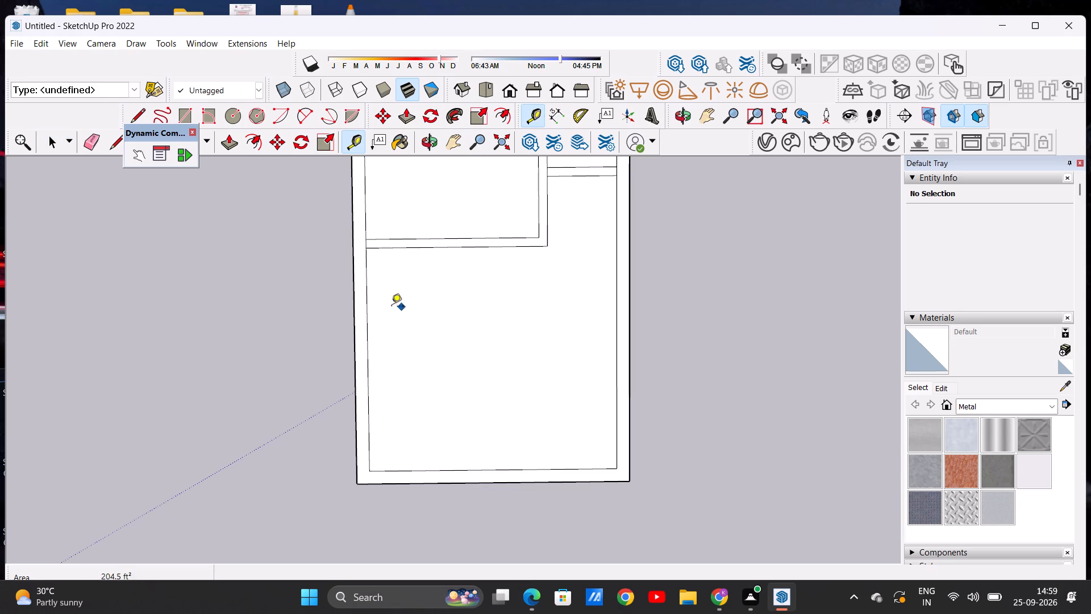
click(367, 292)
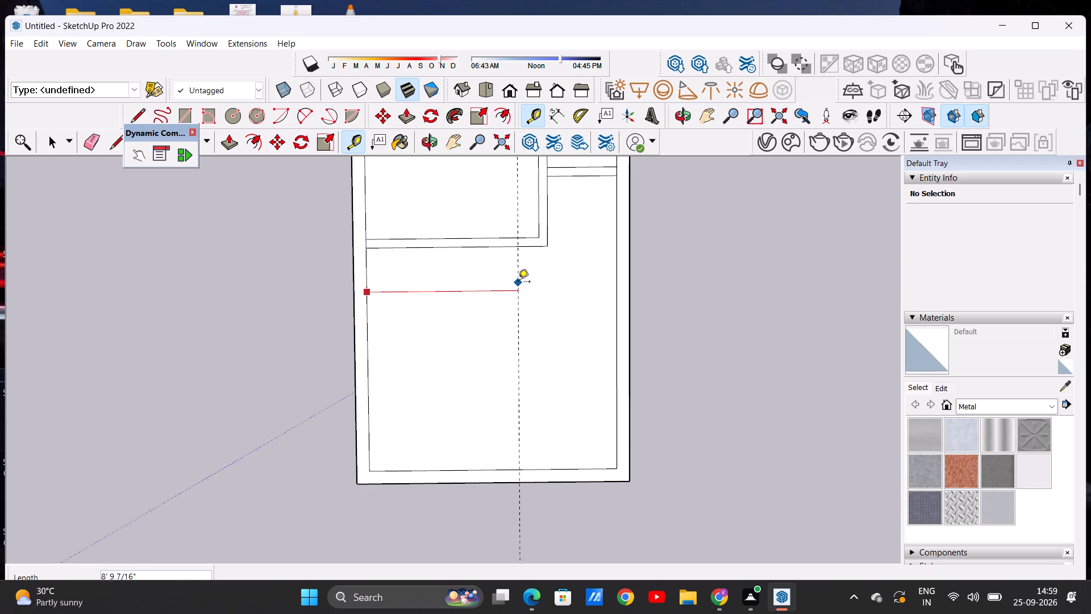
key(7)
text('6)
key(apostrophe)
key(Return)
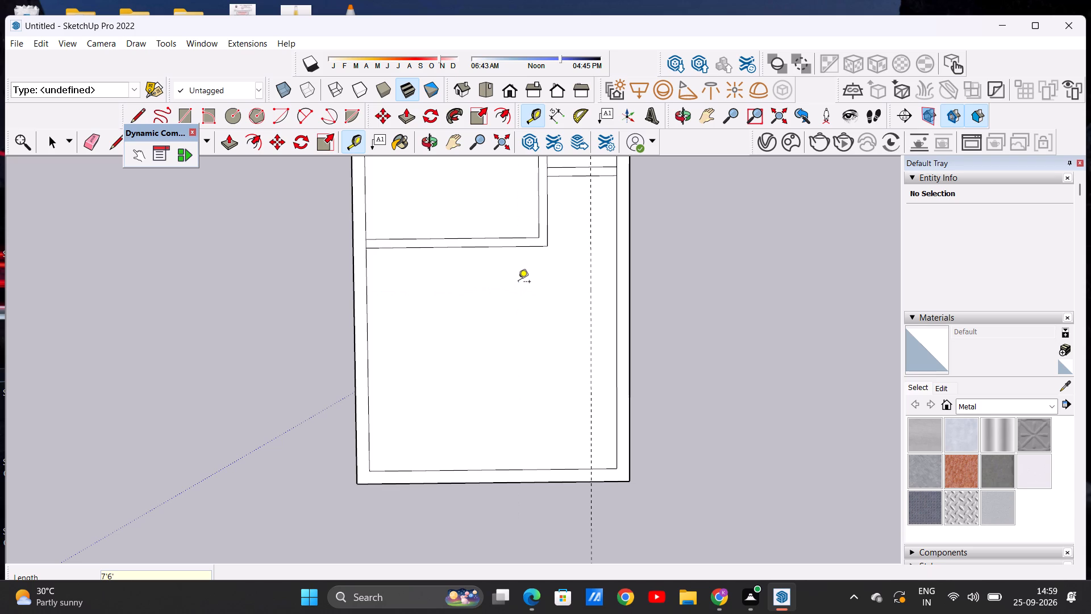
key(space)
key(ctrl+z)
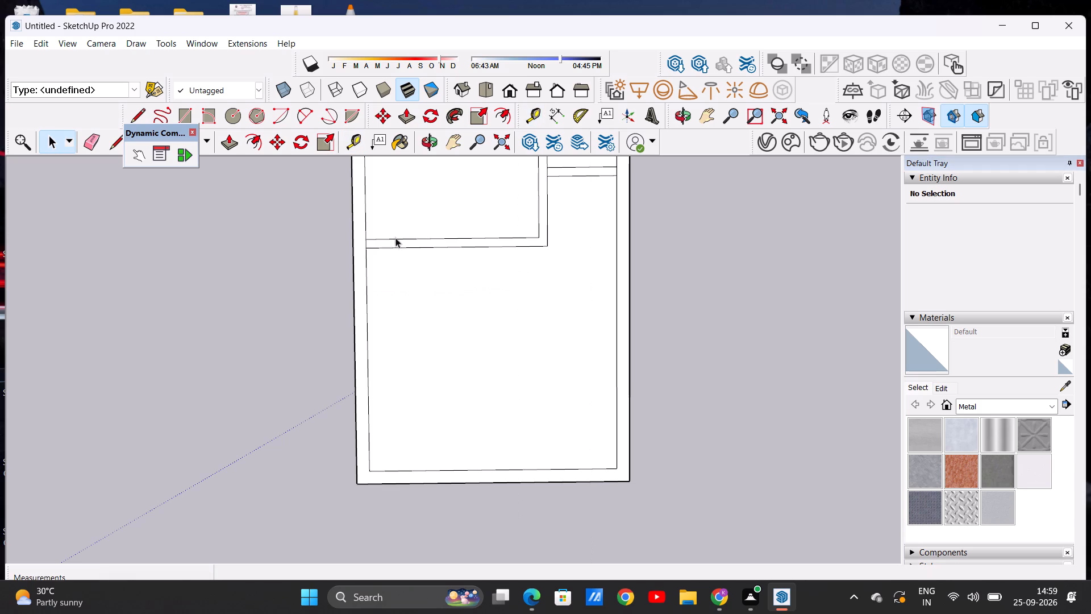
Place a guide line 7'6" from the inner outline's long left edge and a second one 6" beyond it.
click(355, 136)
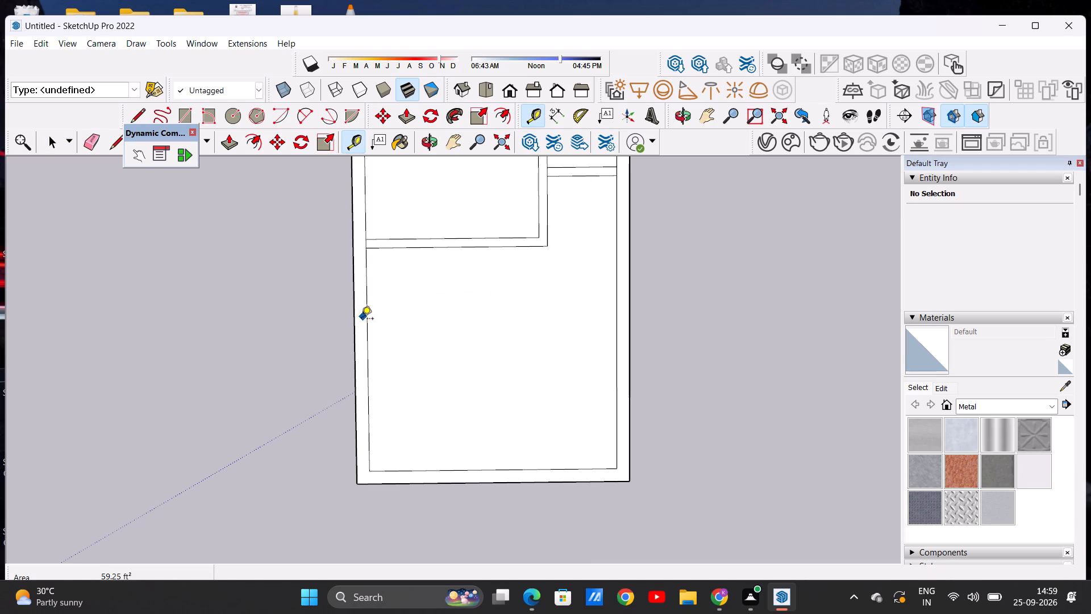
click(367, 303)
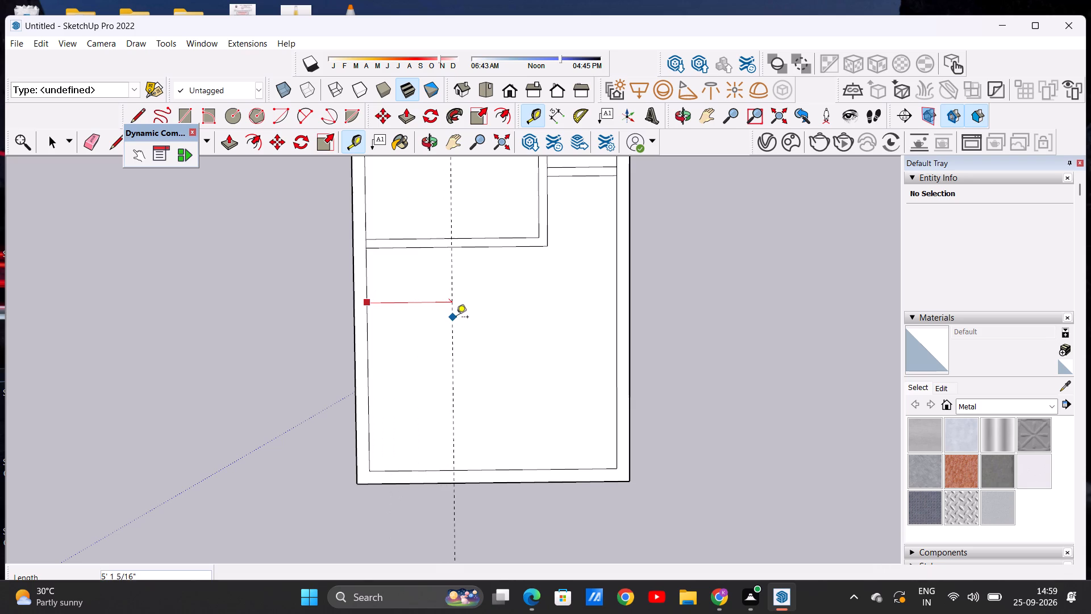
text(7'6)
key(shift+quotedbl)
key(Return)
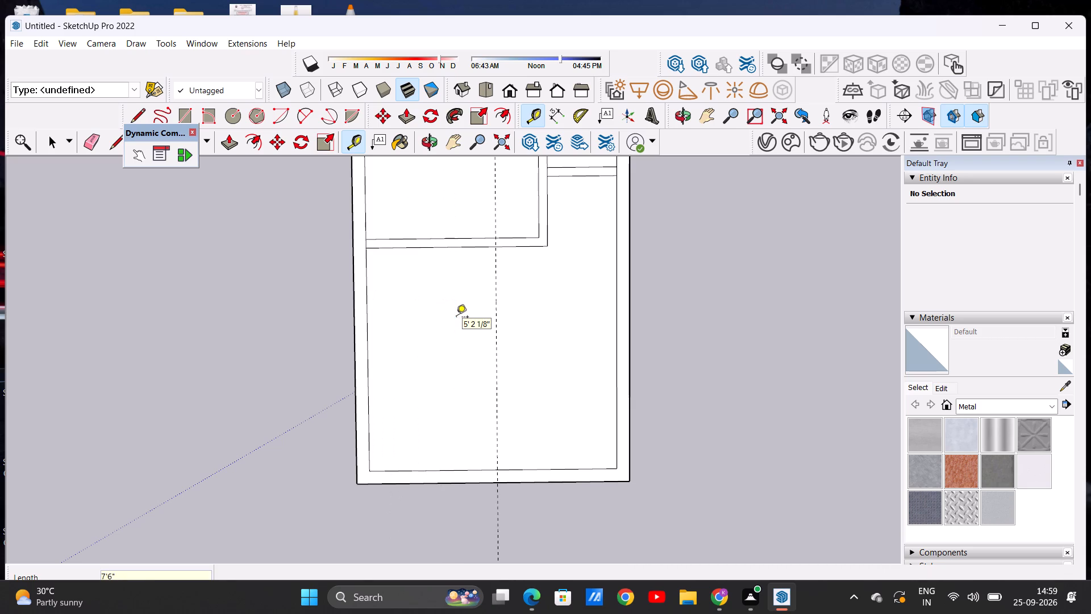
click(496, 326)
key(6)
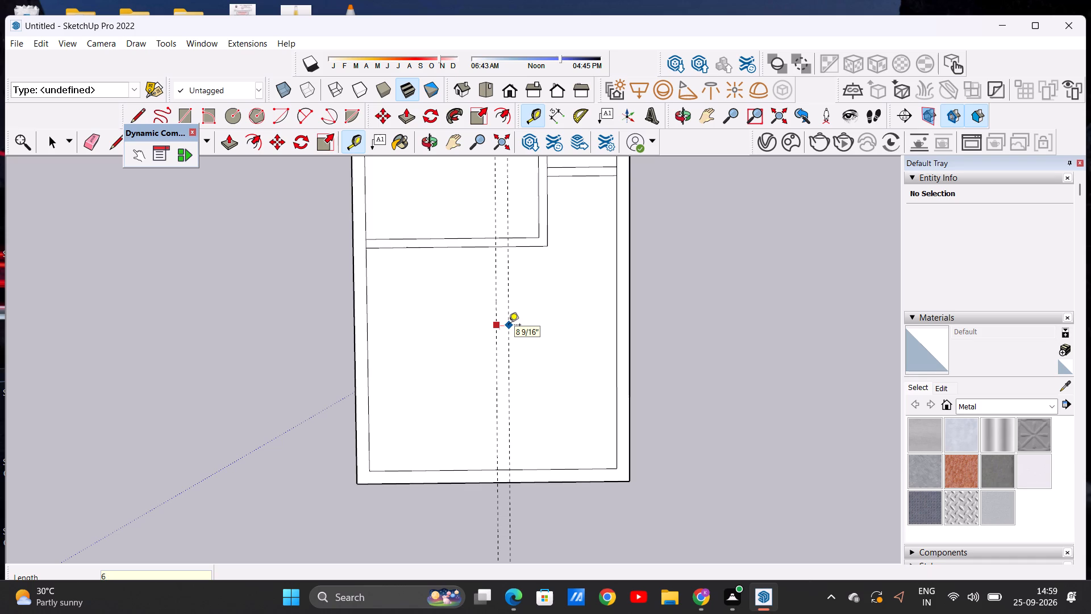
key(shift+quotedbl)
key(Return)
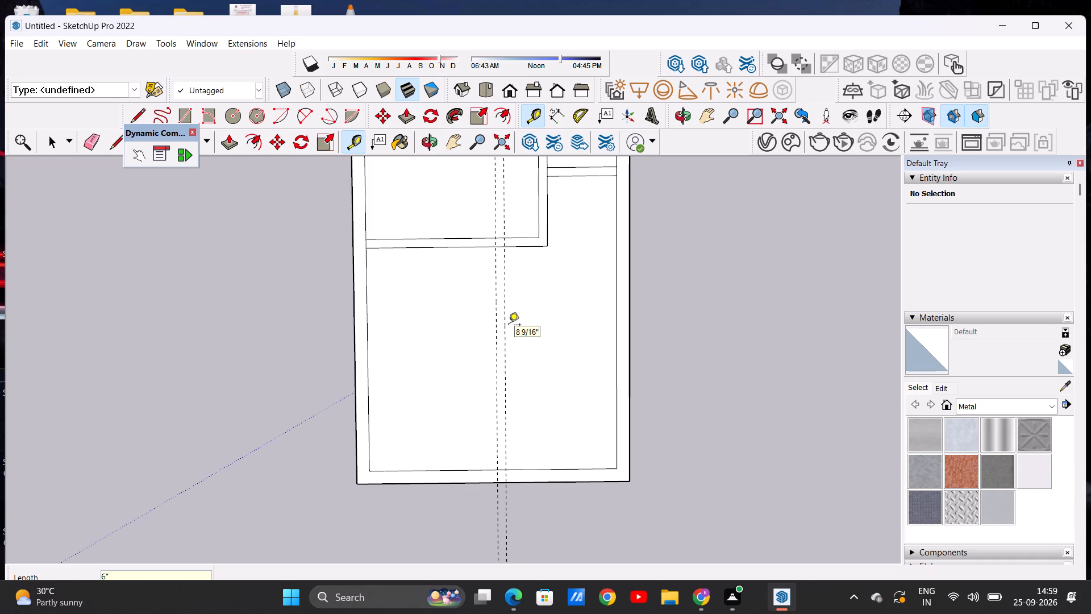
Place a guide line 6' below the top-left room's lower partition line and a second one 6" beyond it.
click(435, 250)
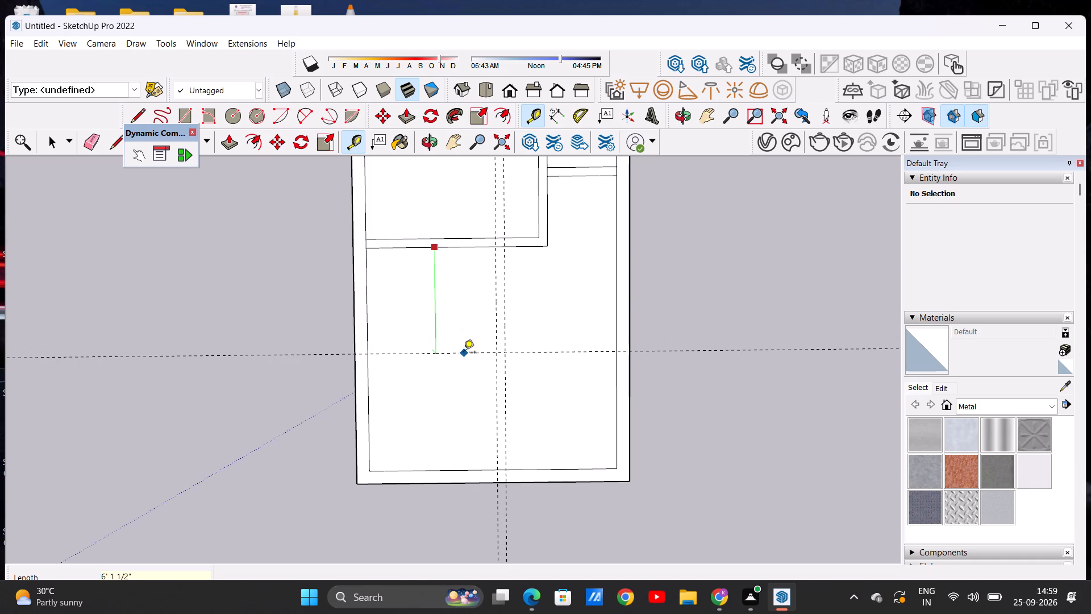
key(6)
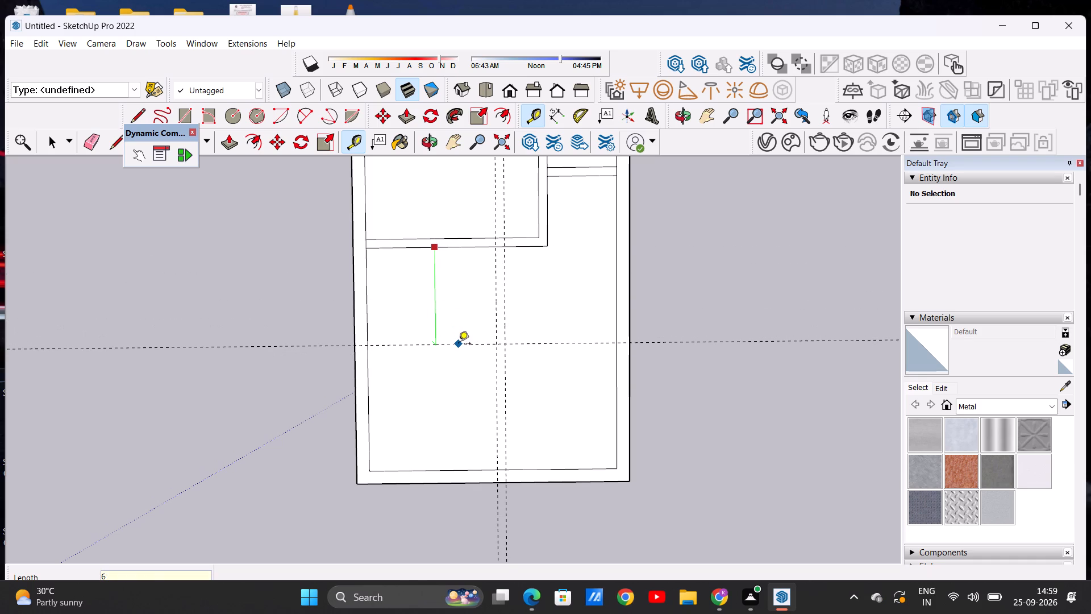
key(apostrophe)
key(Return)
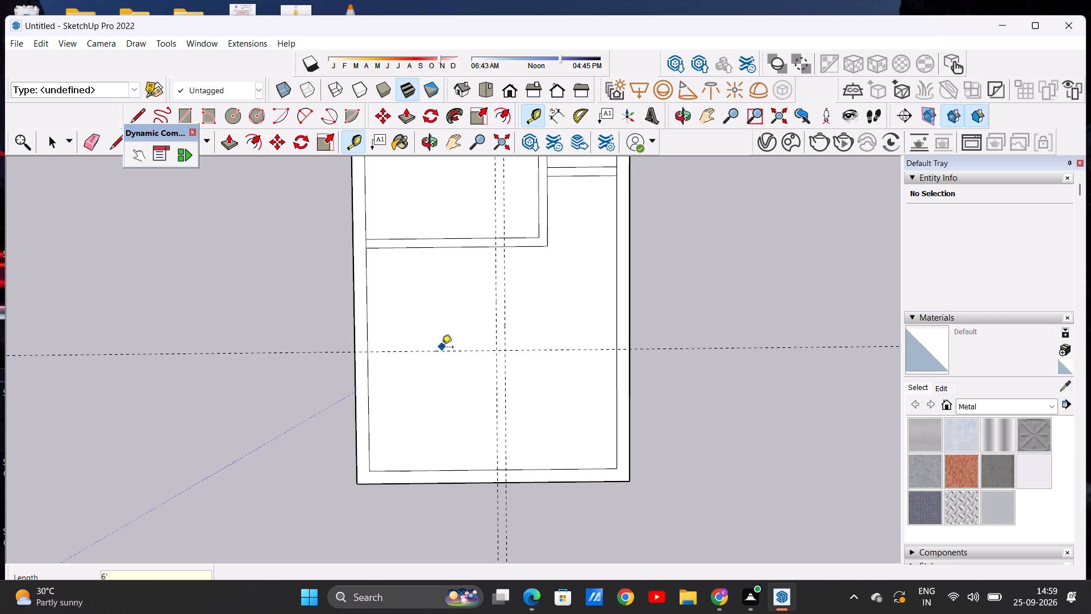
click(443, 352)
key(6)
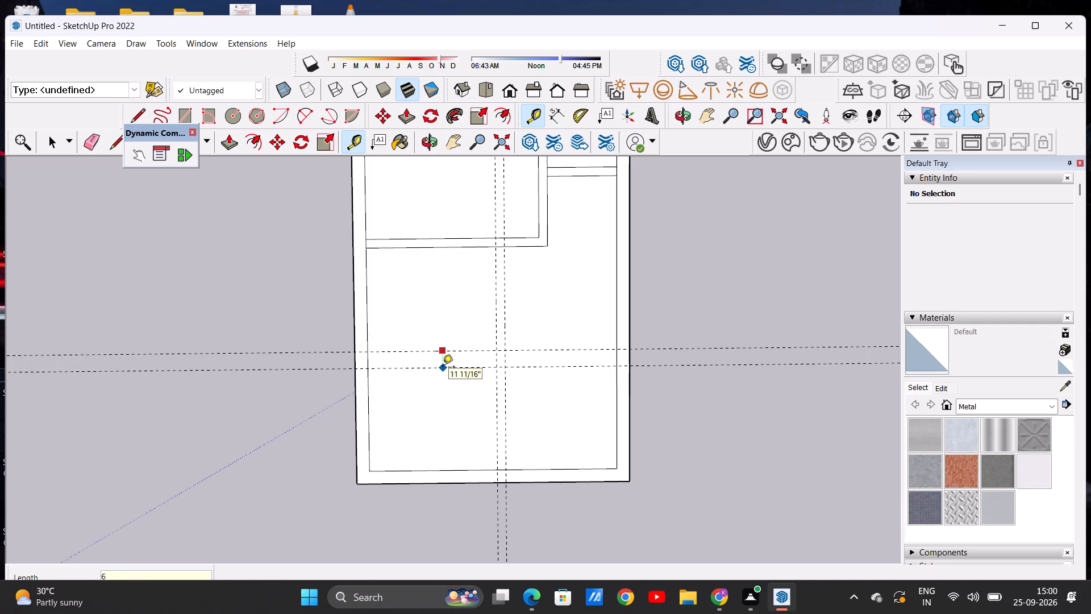
key(shift+quotedbl)
key(Return)
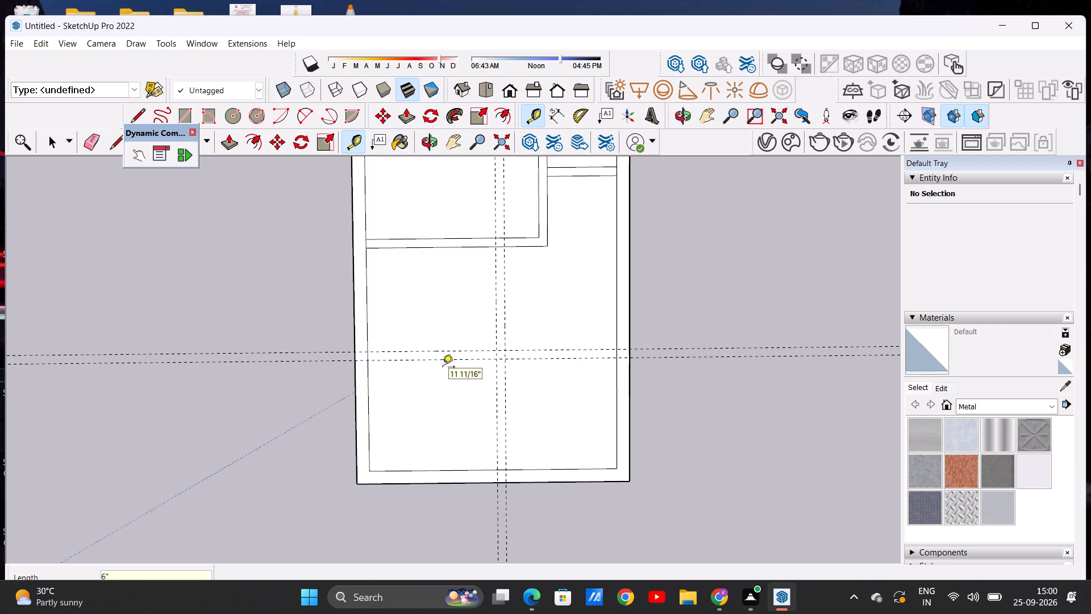
key(space)
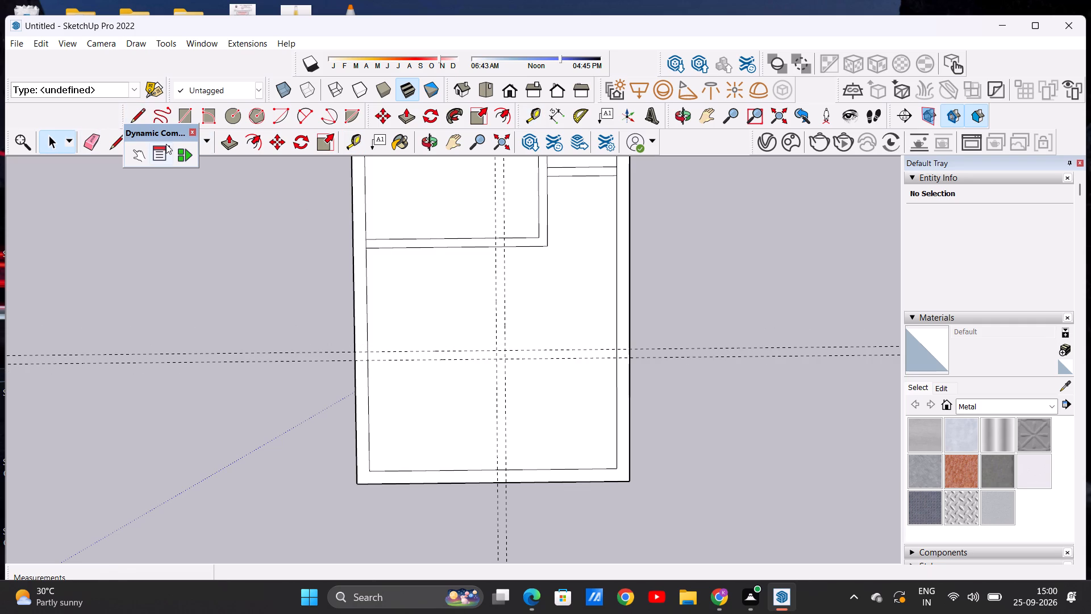
Draw the second L-shaped 6" partition along the guides, with 6' 6" and 8' outer lines and 7' 6" and 6' inner lines.
key(l)
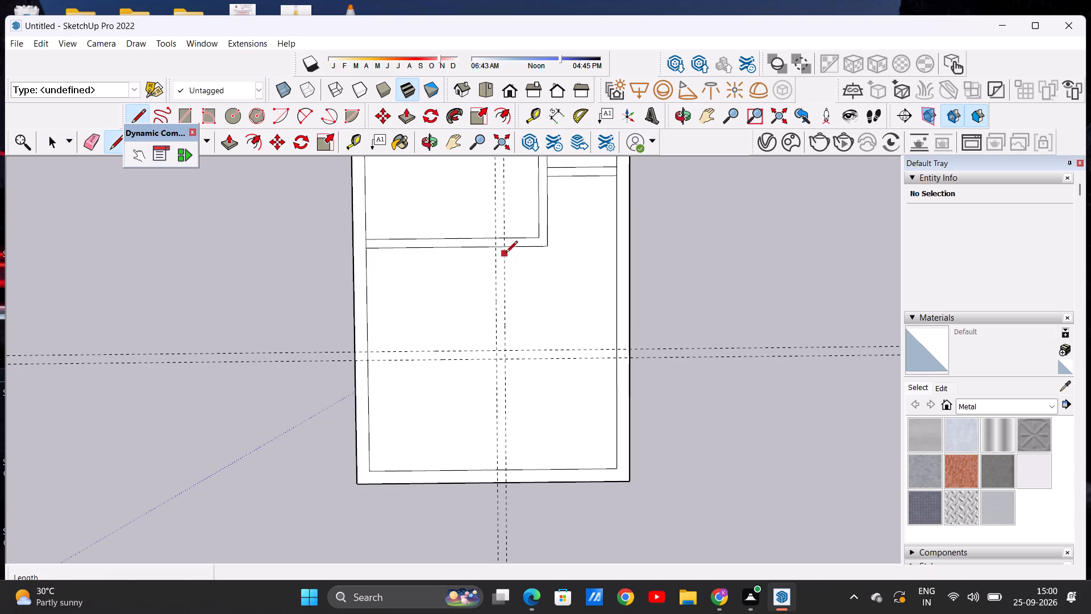
click(505, 250)
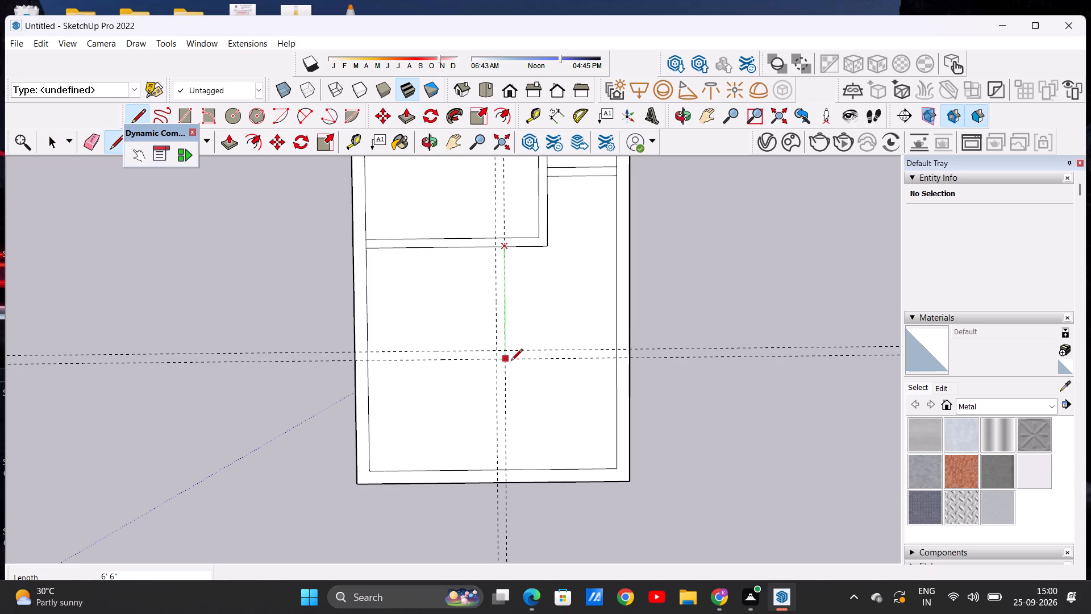
click(503, 362)
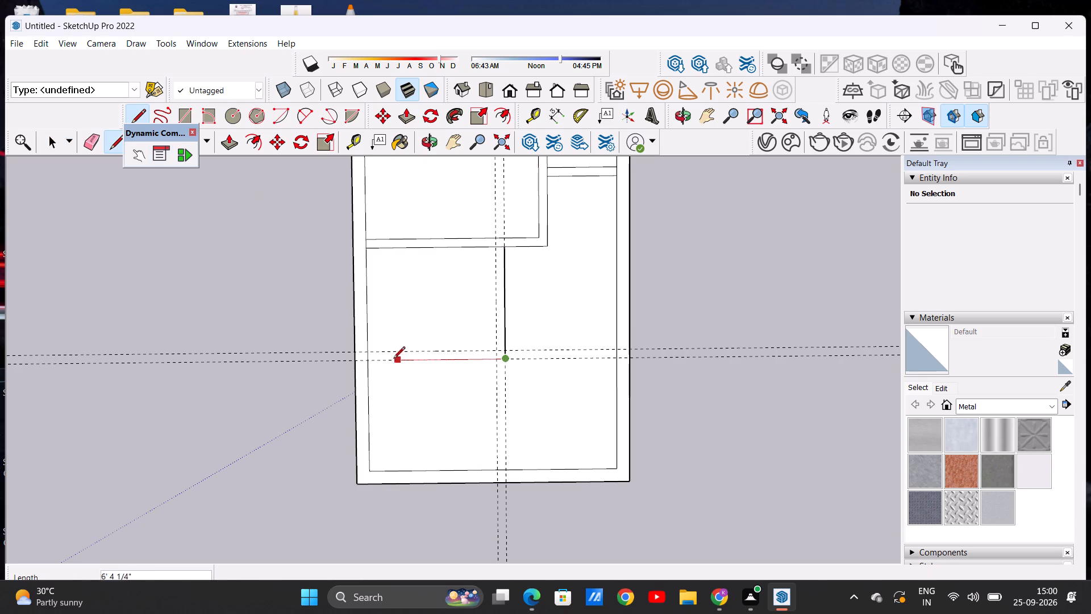
click(367, 363)
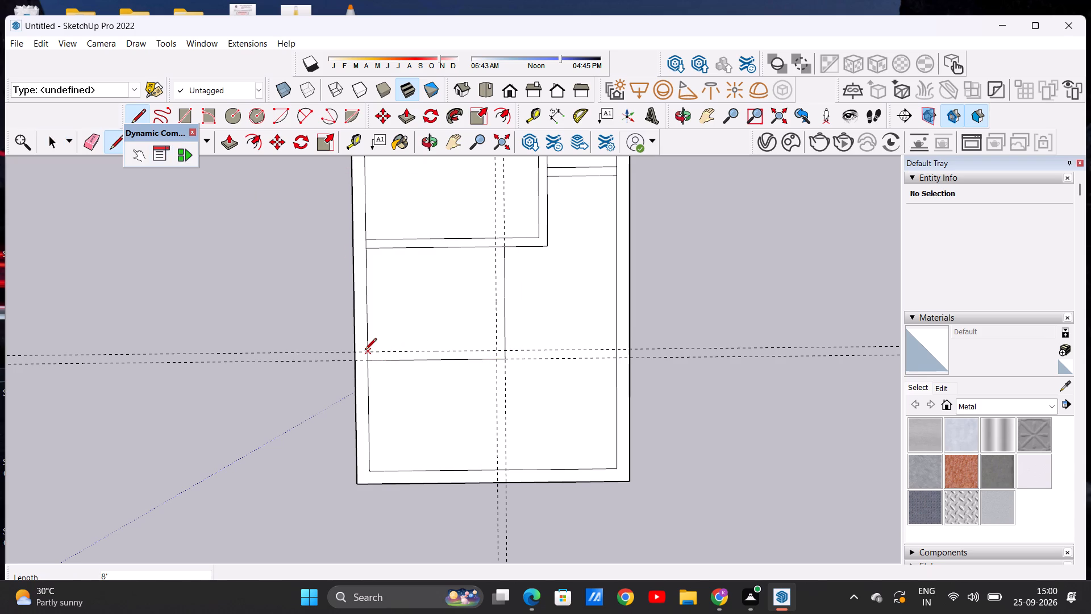
click(365, 351)
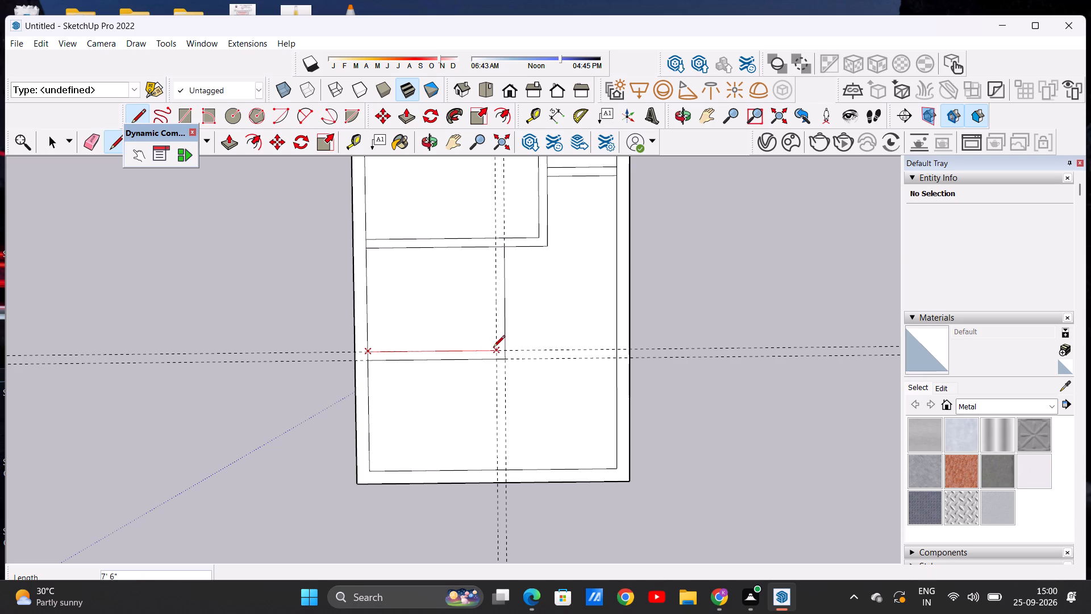
click(495, 349)
click(493, 251)
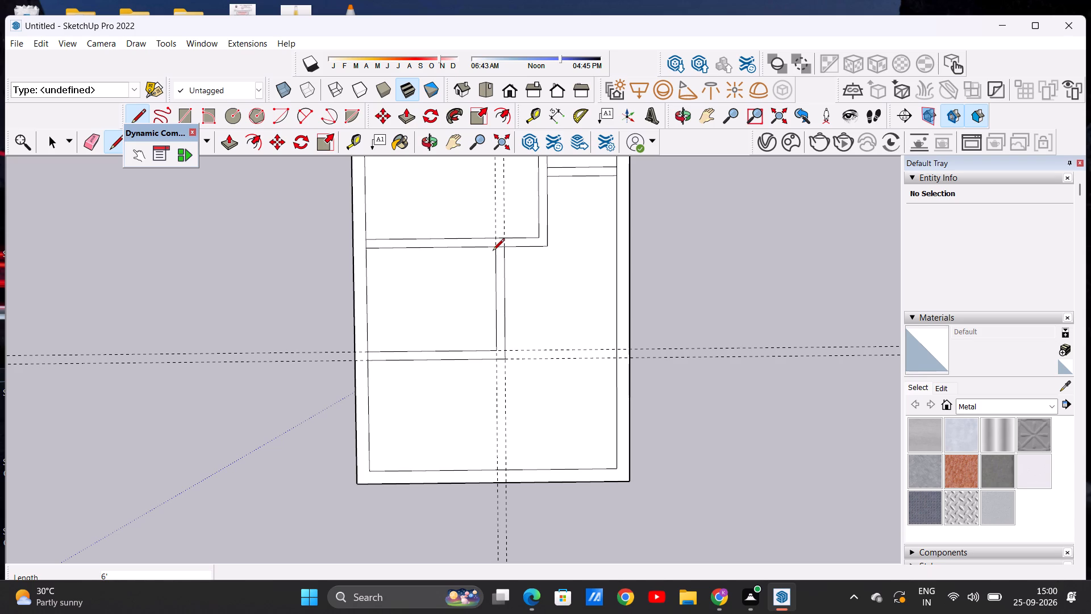
key(space)
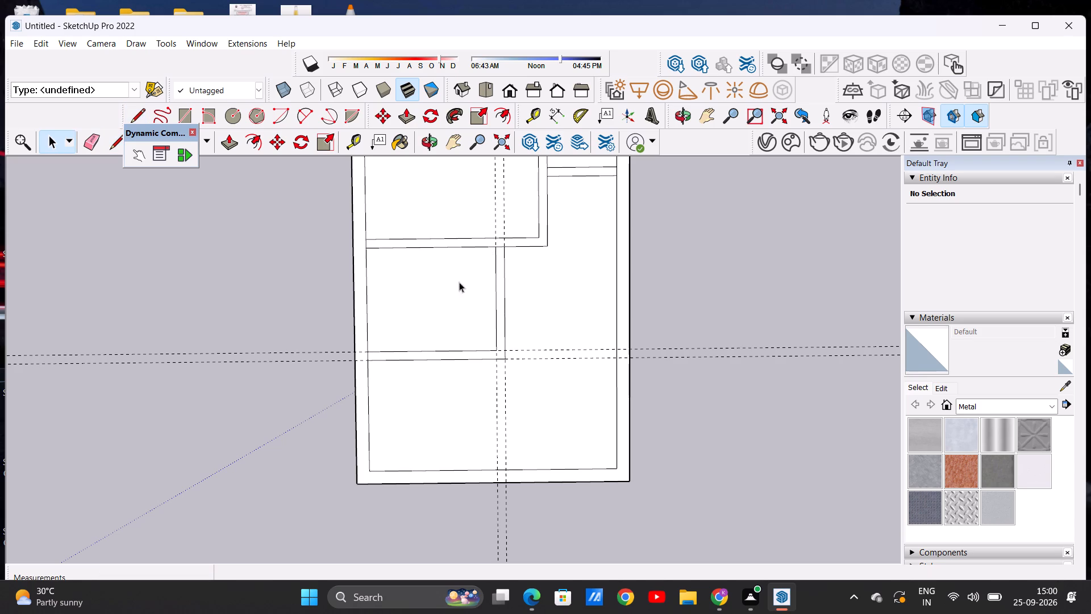
Erase the four construction guides around the new 7' 6" by 6' room.
click(92, 148)
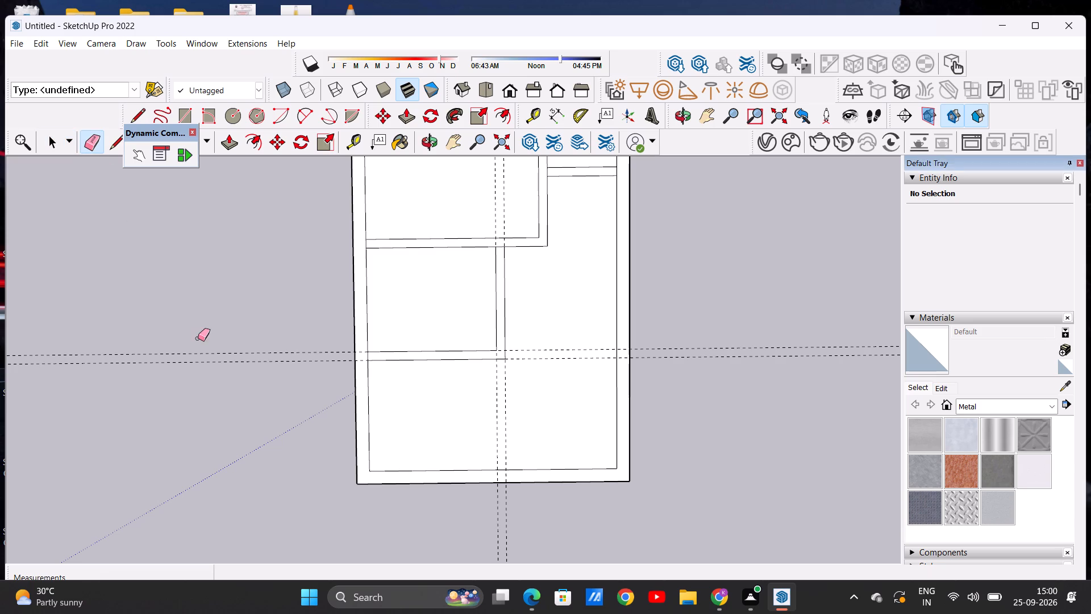
drag(203, 331, 209, 398)
drag(470, 511, 536, 512)
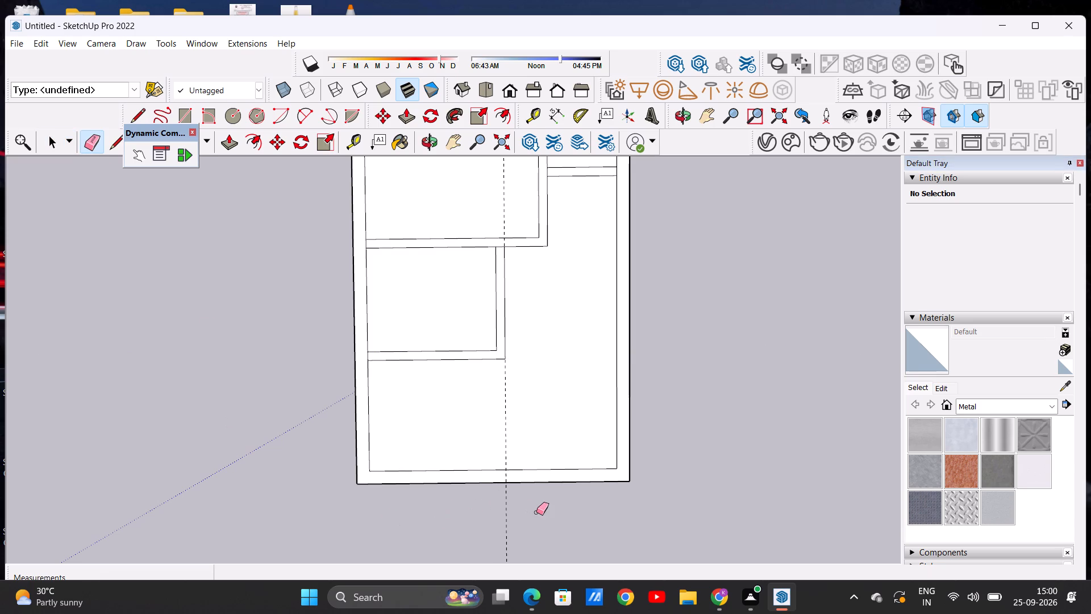
drag(502, 521, 510, 522)
key(space)
scroll(484, 453, down, 5)
scroll(539, 454, up, 2)
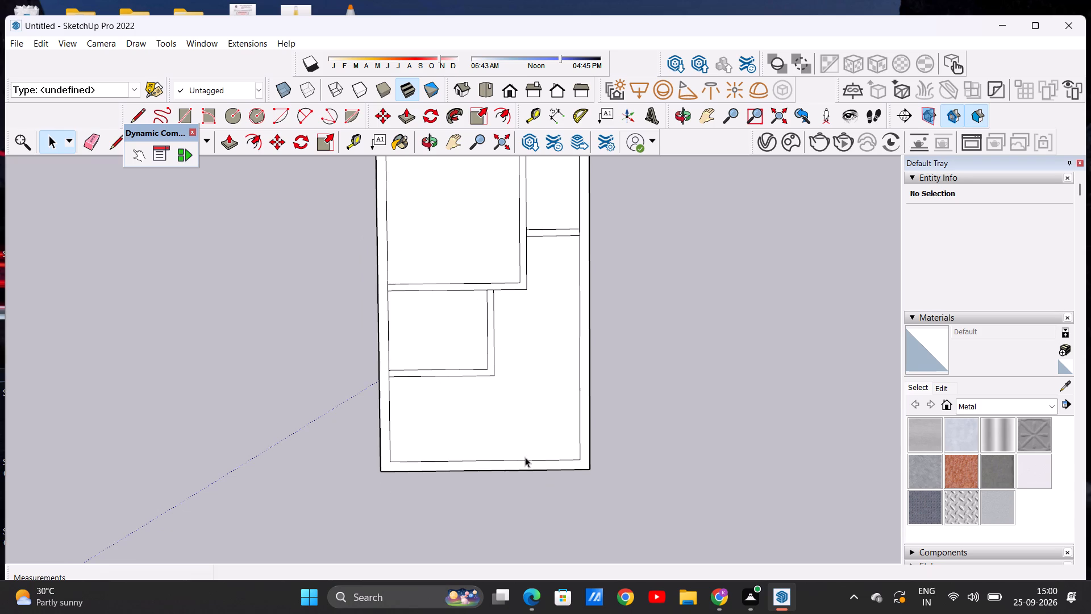
Place a guide line 5'4" inside the inner outline's long right edge.
scroll(555, 401, down, 1)
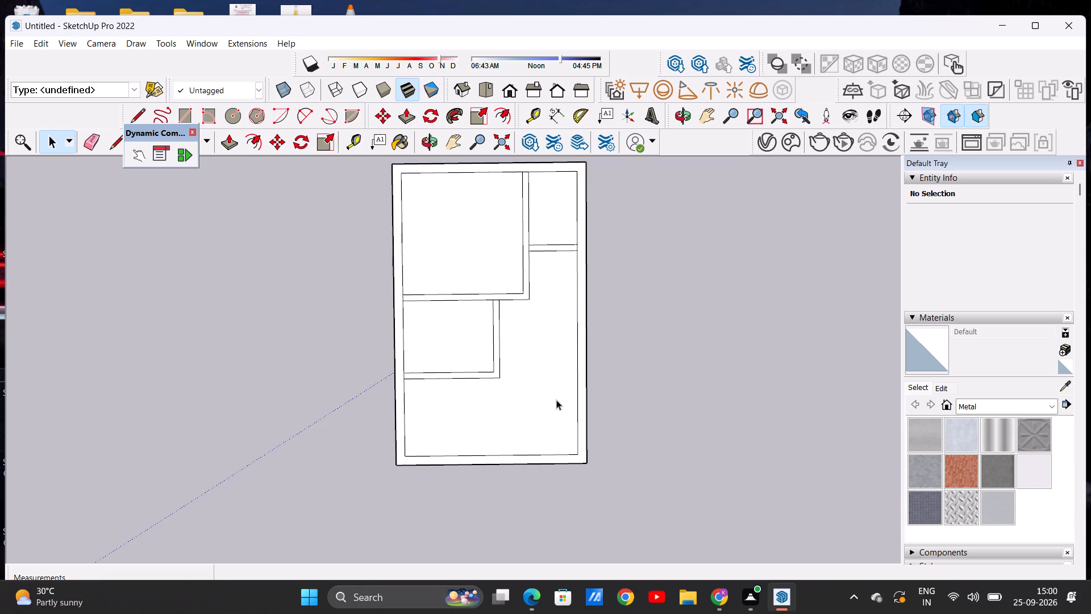
scroll(556, 400, down, 1)
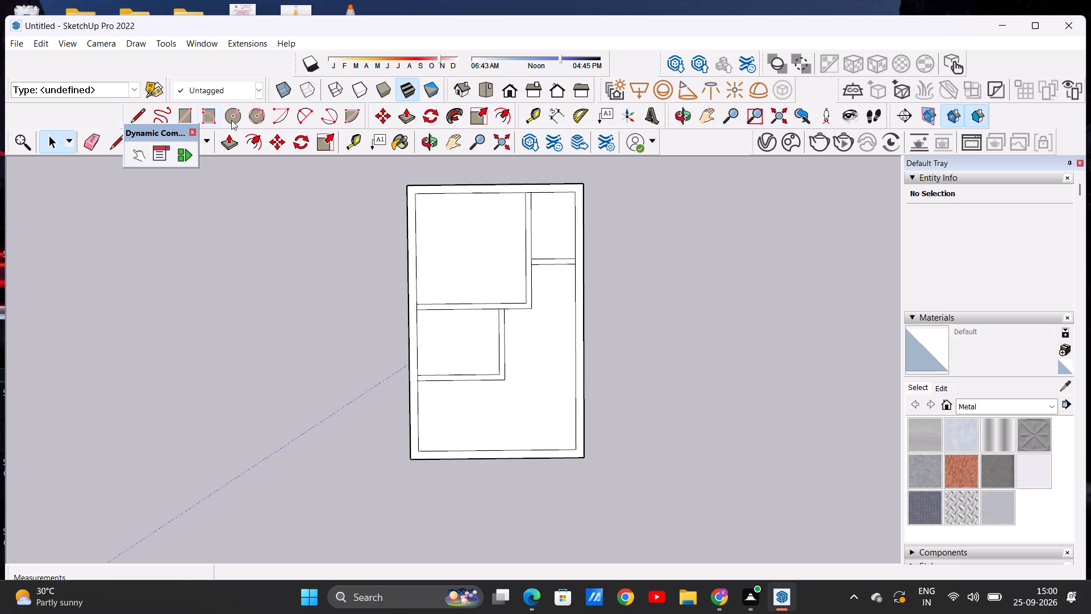
click(349, 139)
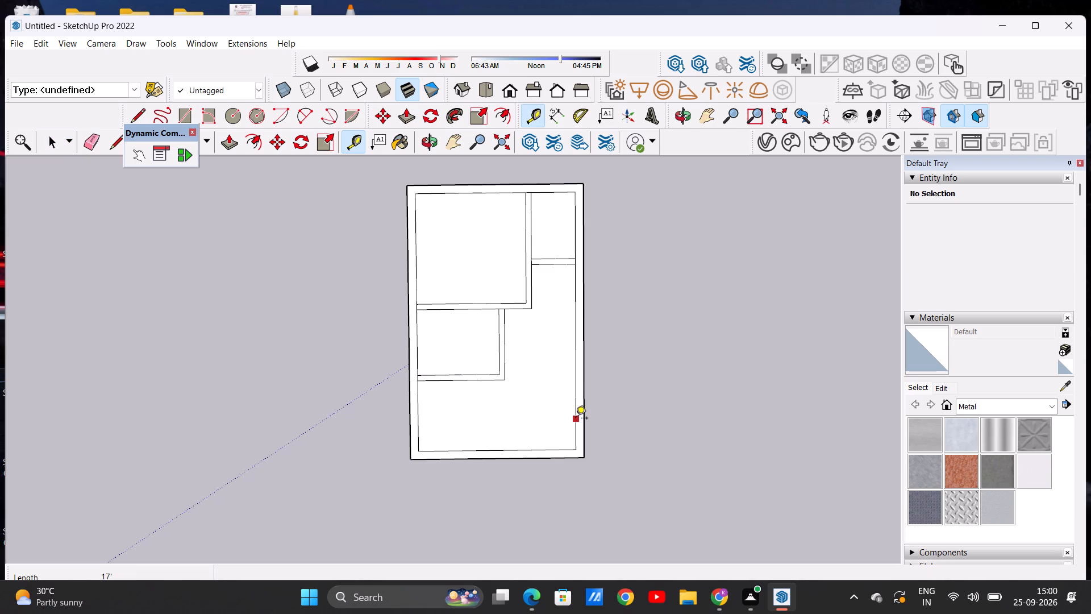
click(576, 419)
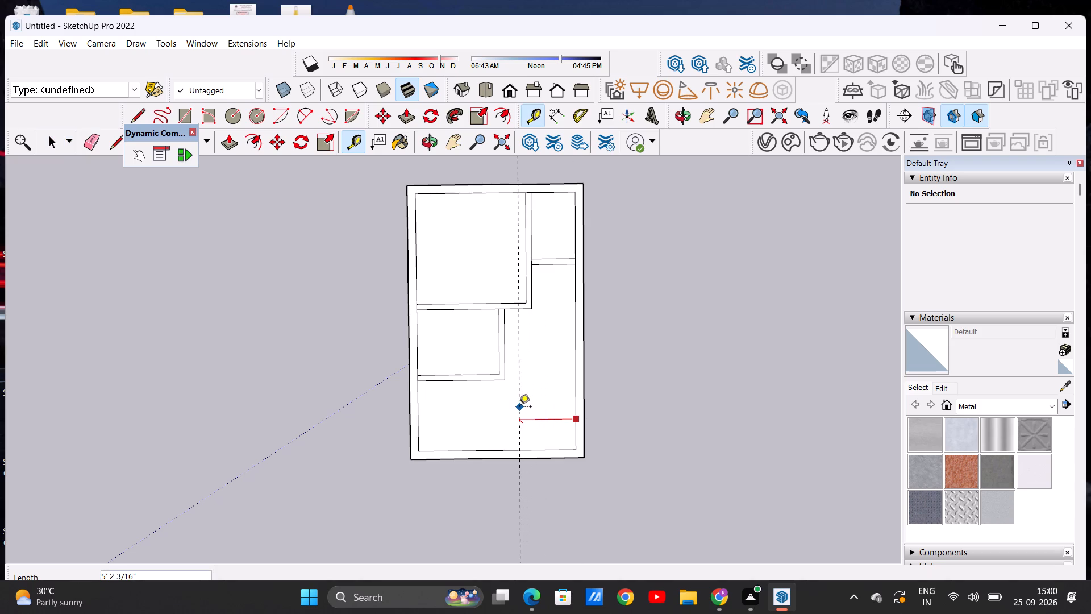
text(5'4)
key(shift+quotedbl)
key(Return)
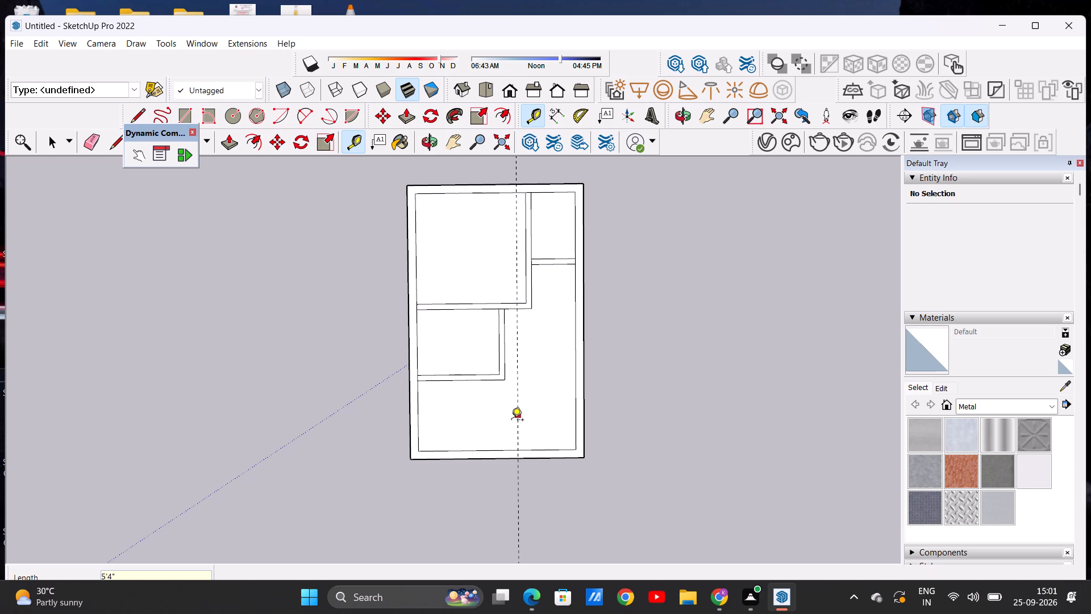
key(space)
Draw a line up the guide from the bottom inner wall edge, level with the lower partition's outer line, and join it to that partition's corner with a 1' 2" line.
click(135, 114)
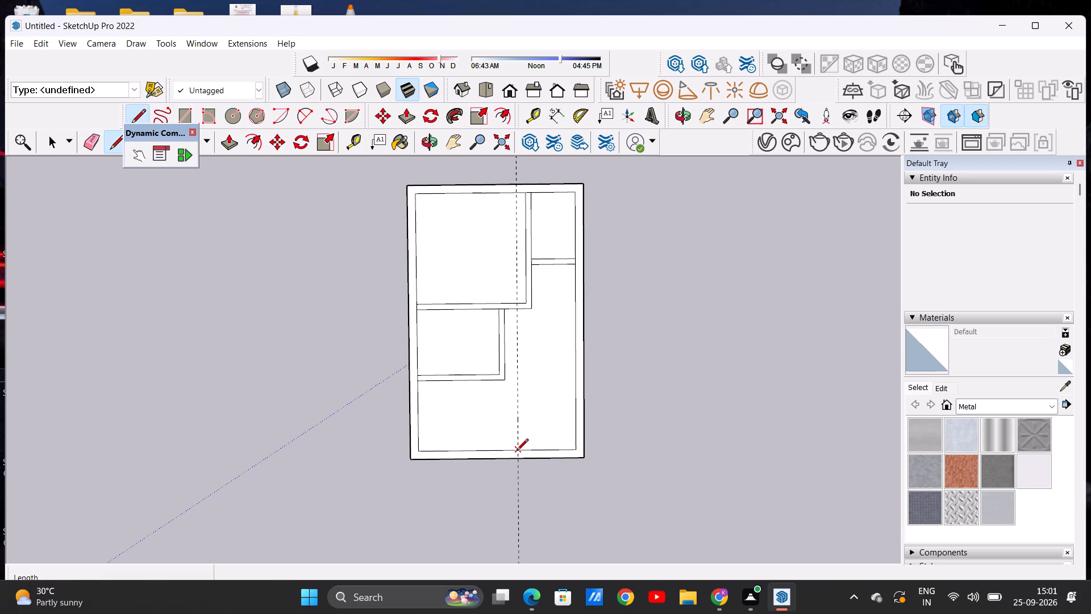
click(517, 451)
click(514, 386)
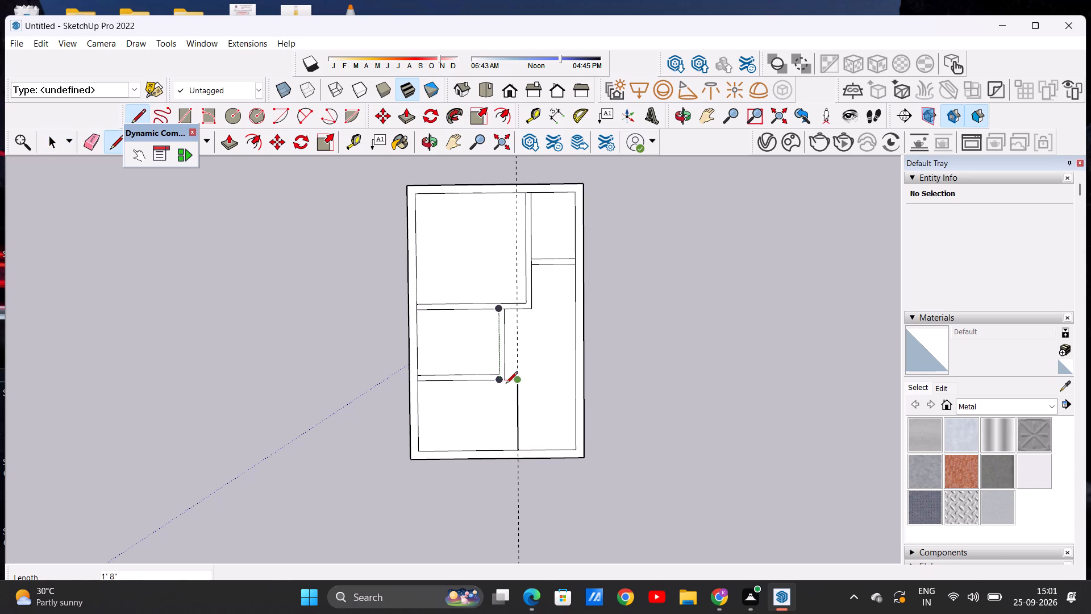
scroll(505, 384, up, 7)
click(506, 375)
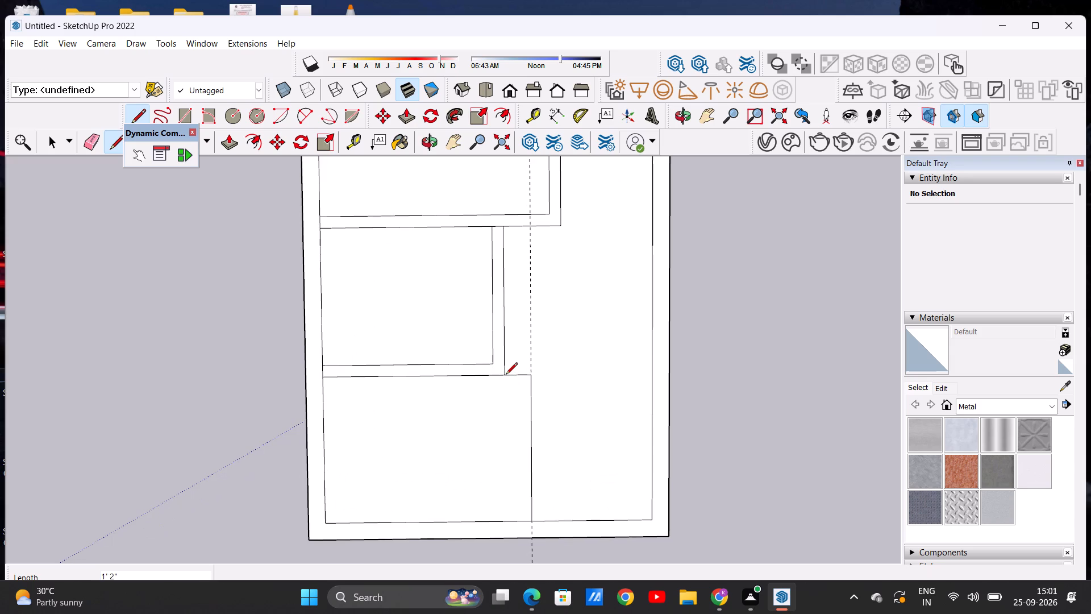
key(space)
scroll(515, 403, down, 10)
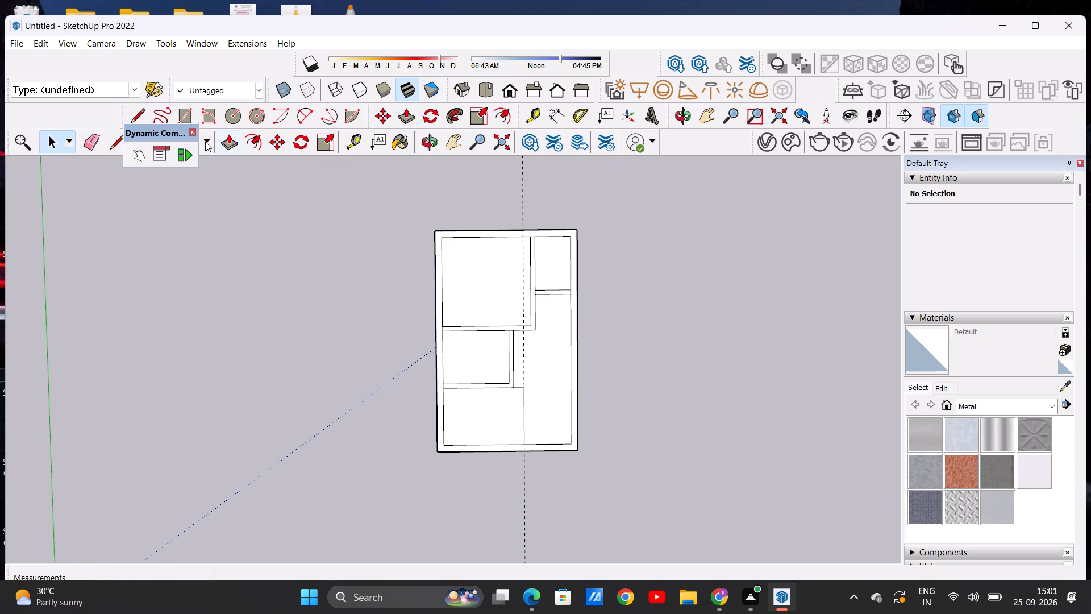
Erase the construction guide running through the new bottom-left room's edge.
click(96, 142)
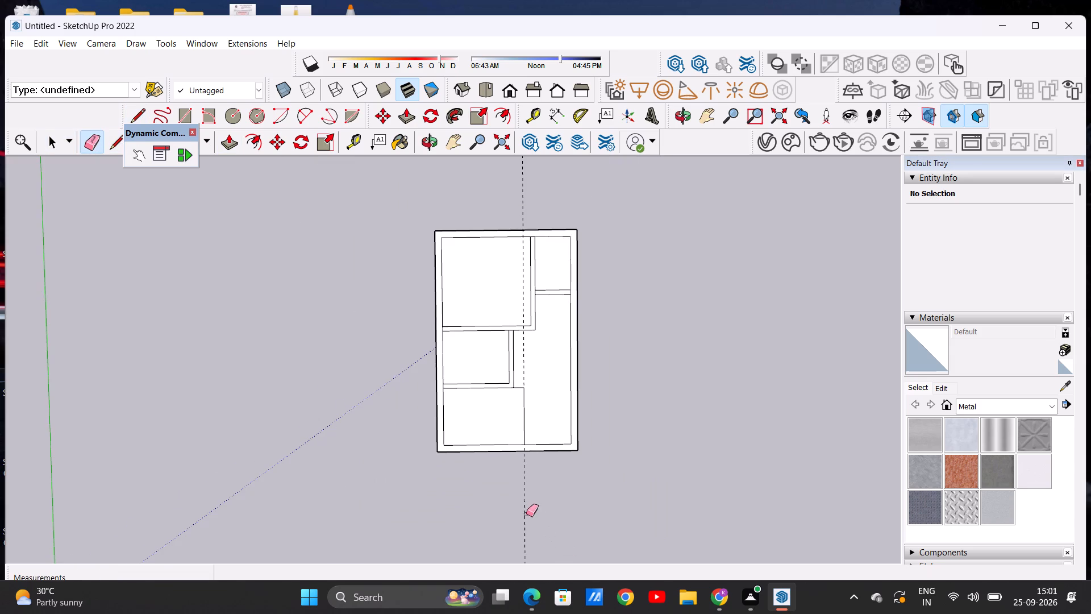
drag(515, 507, 535, 507)
scroll(540, 528, down, 3)
scroll(515, 494, up, 6)
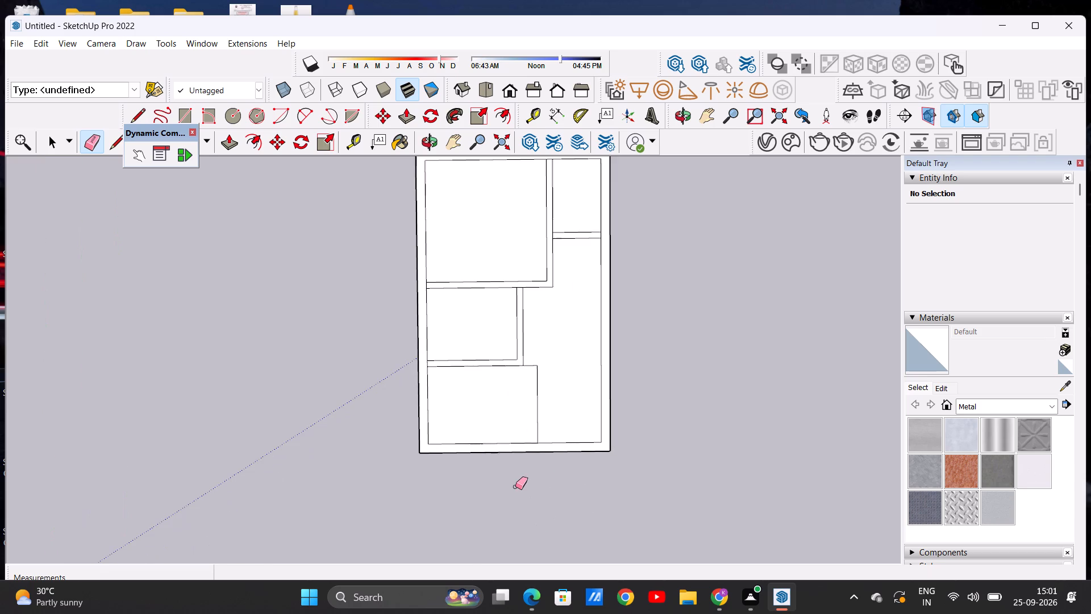
key(space)
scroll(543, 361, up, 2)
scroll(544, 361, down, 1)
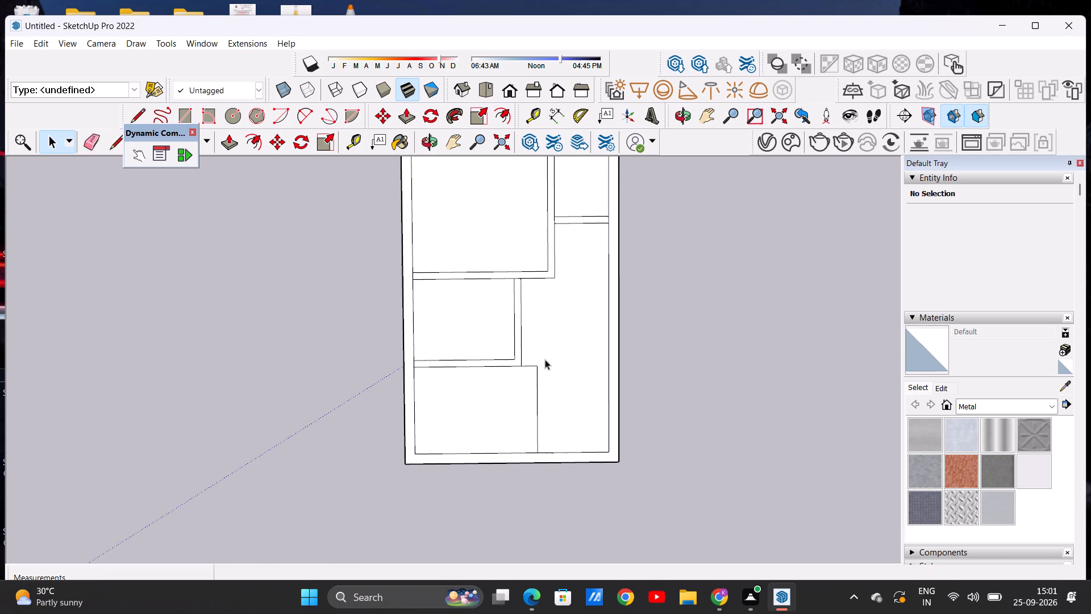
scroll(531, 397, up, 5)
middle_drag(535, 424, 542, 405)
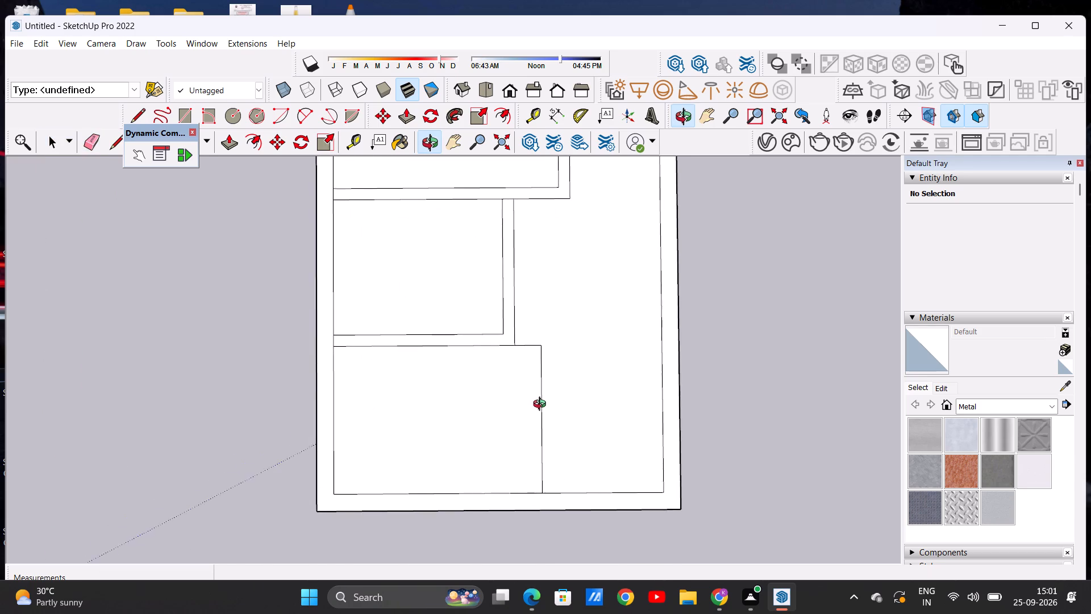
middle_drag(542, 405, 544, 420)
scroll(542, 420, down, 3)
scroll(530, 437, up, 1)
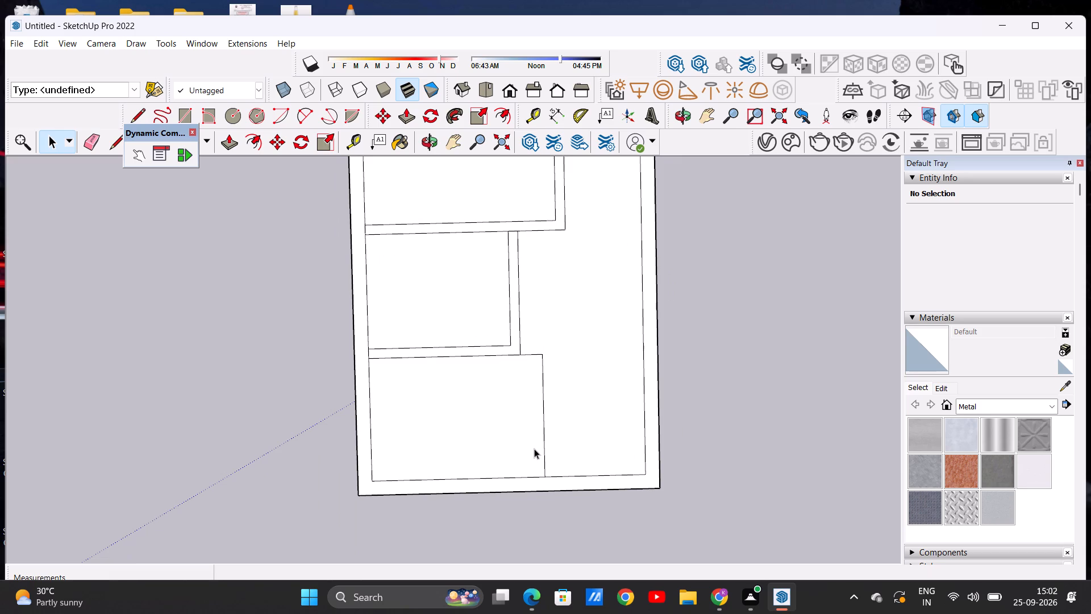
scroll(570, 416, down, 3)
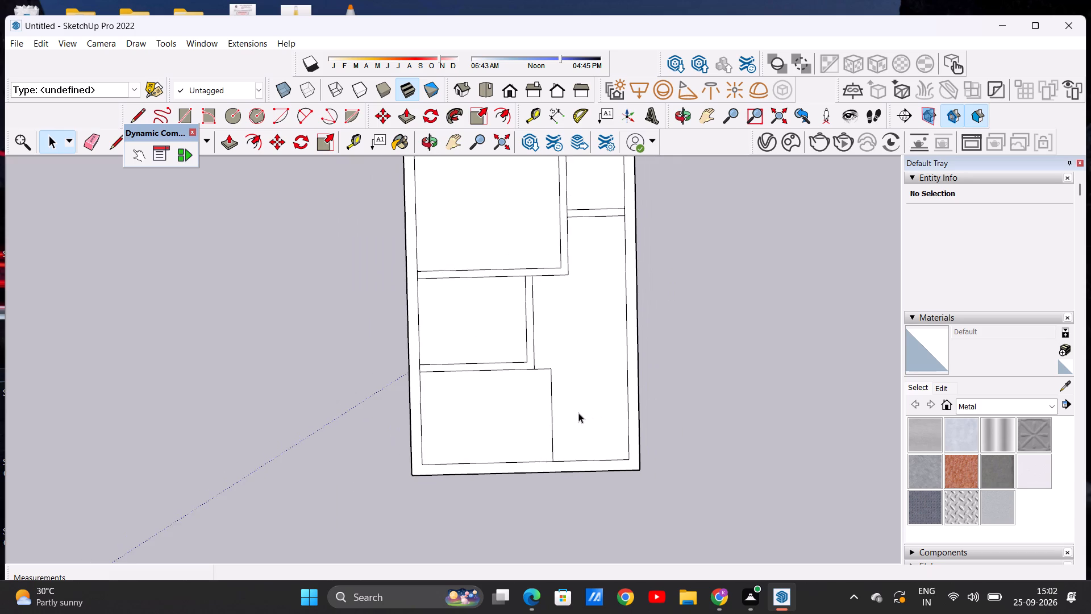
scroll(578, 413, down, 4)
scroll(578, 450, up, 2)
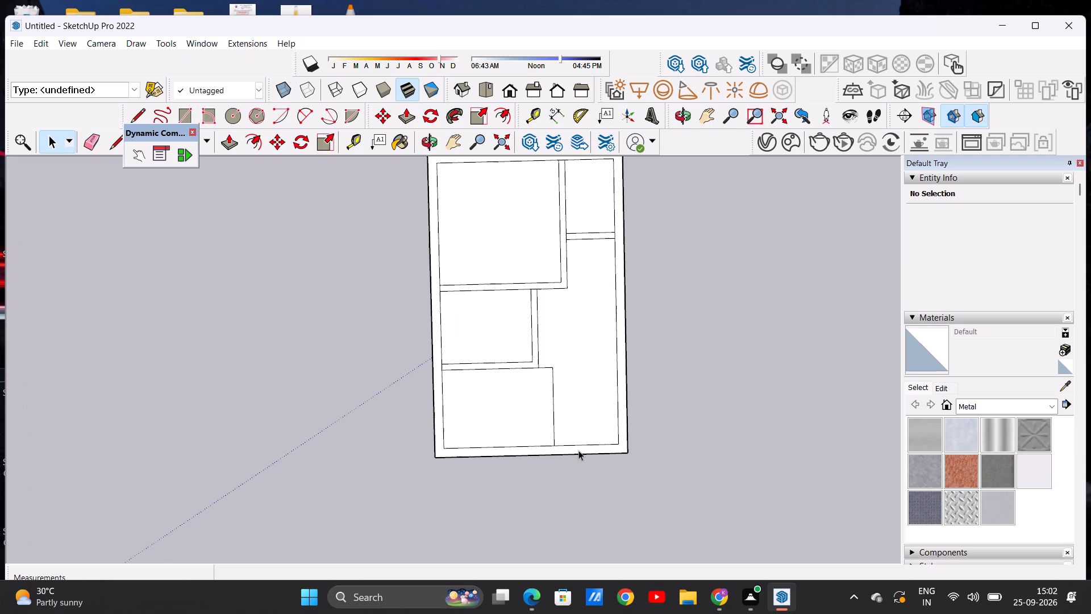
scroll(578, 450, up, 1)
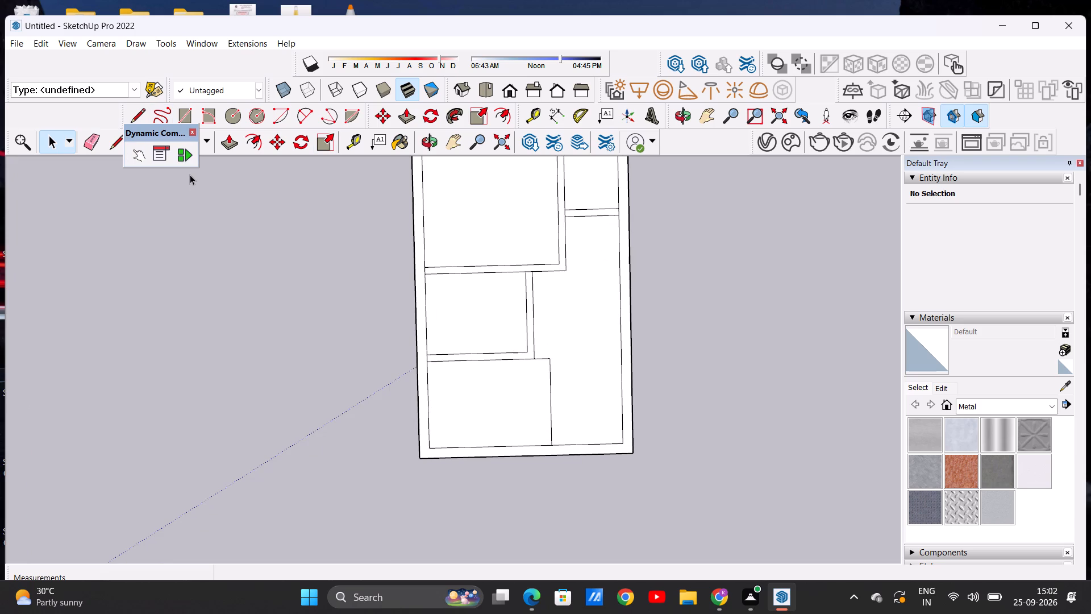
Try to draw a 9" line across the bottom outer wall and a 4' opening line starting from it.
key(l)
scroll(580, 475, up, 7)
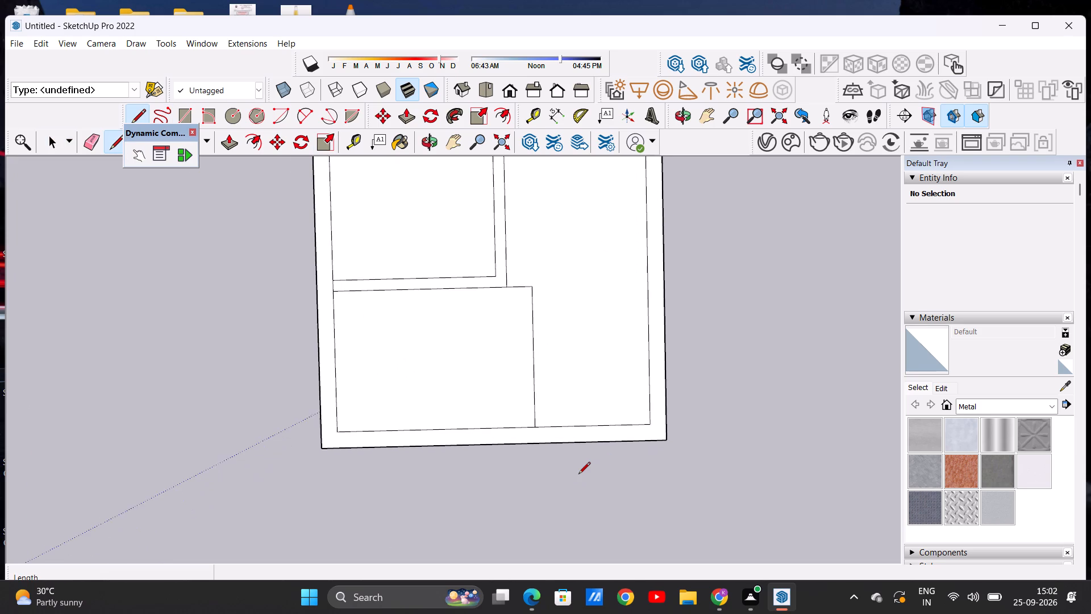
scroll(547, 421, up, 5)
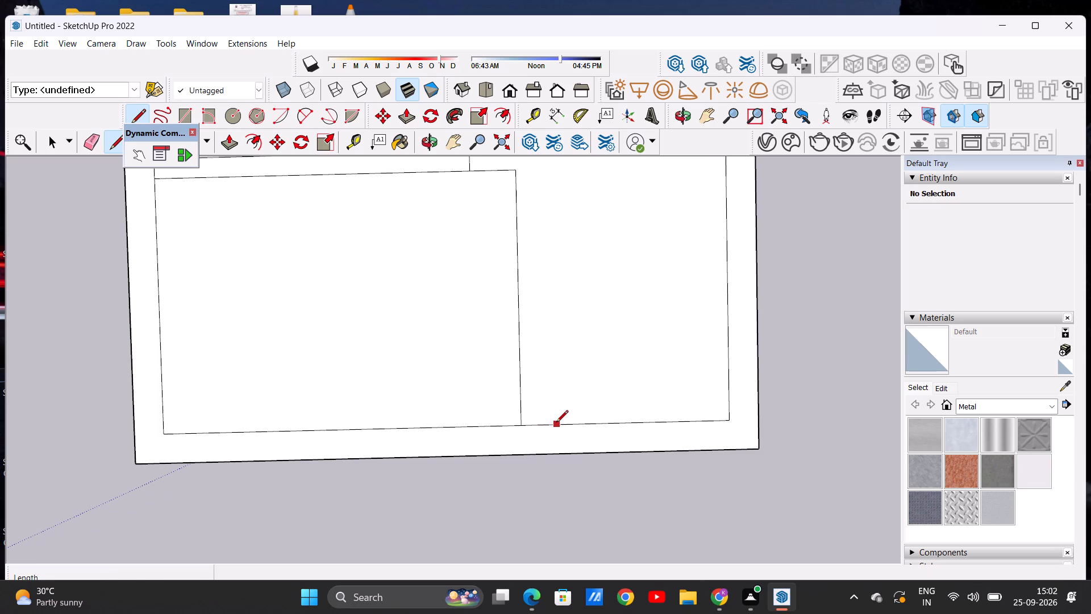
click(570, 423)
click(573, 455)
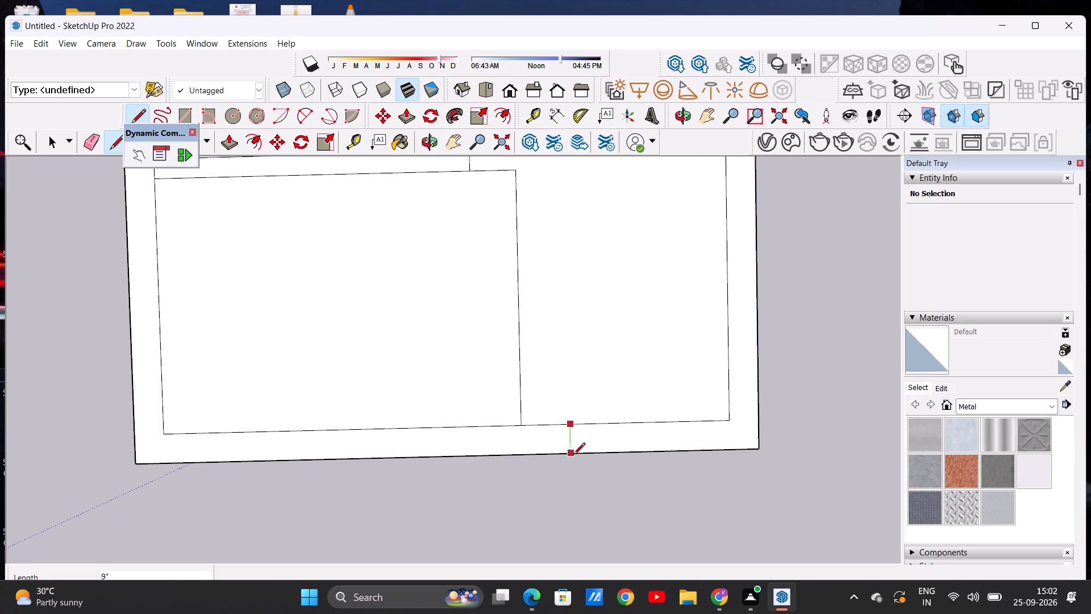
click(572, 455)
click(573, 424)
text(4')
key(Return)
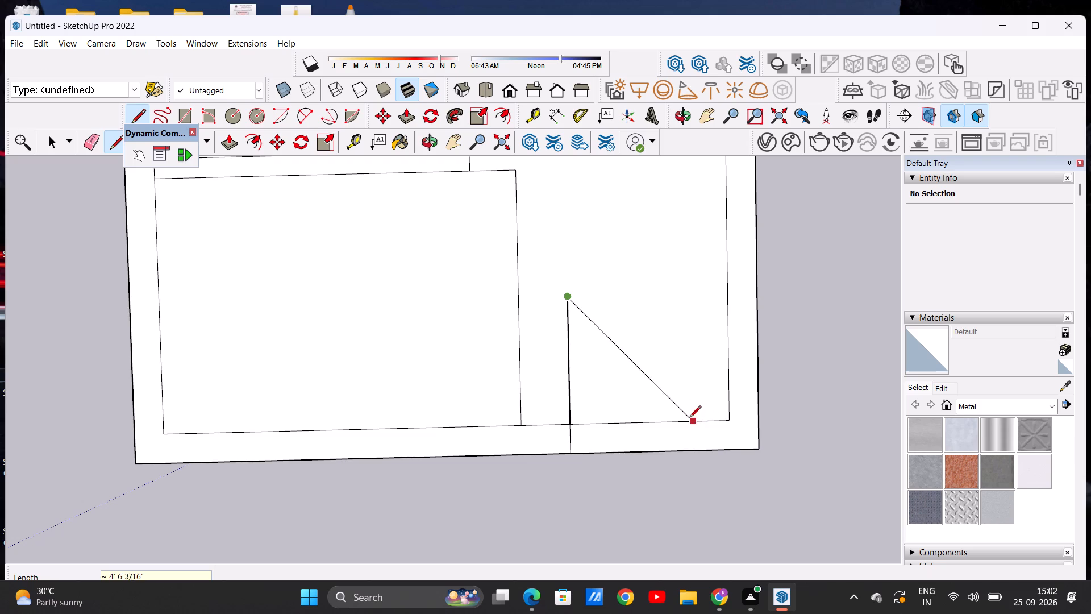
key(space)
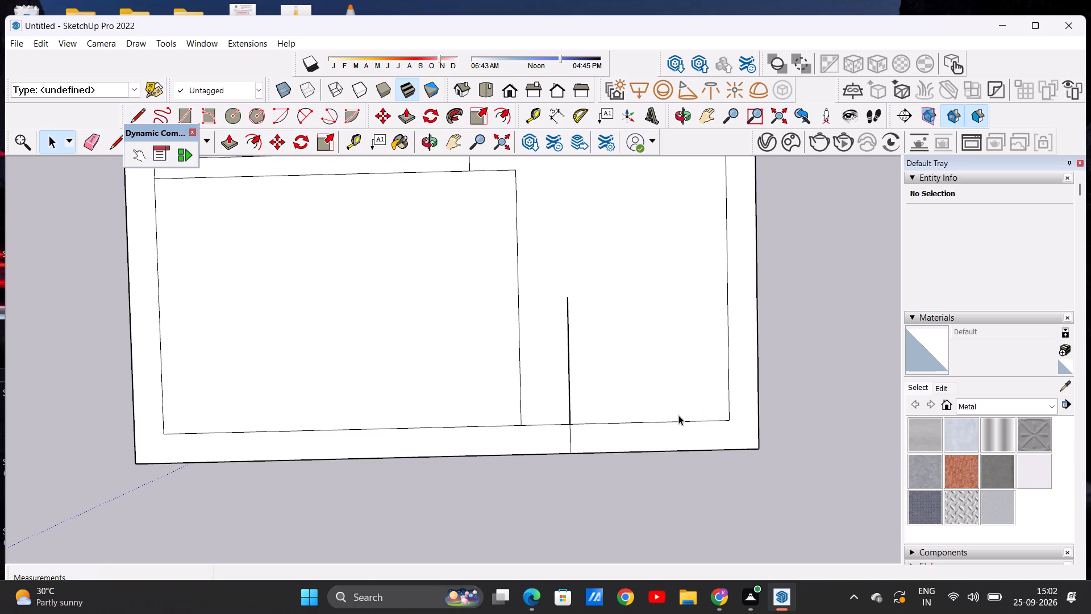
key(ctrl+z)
Mark a 4' door opening in the bottom outer wall of the right-hand space with two 9" lines across the wall.
key(l)
scroll(584, 446, up, 7)
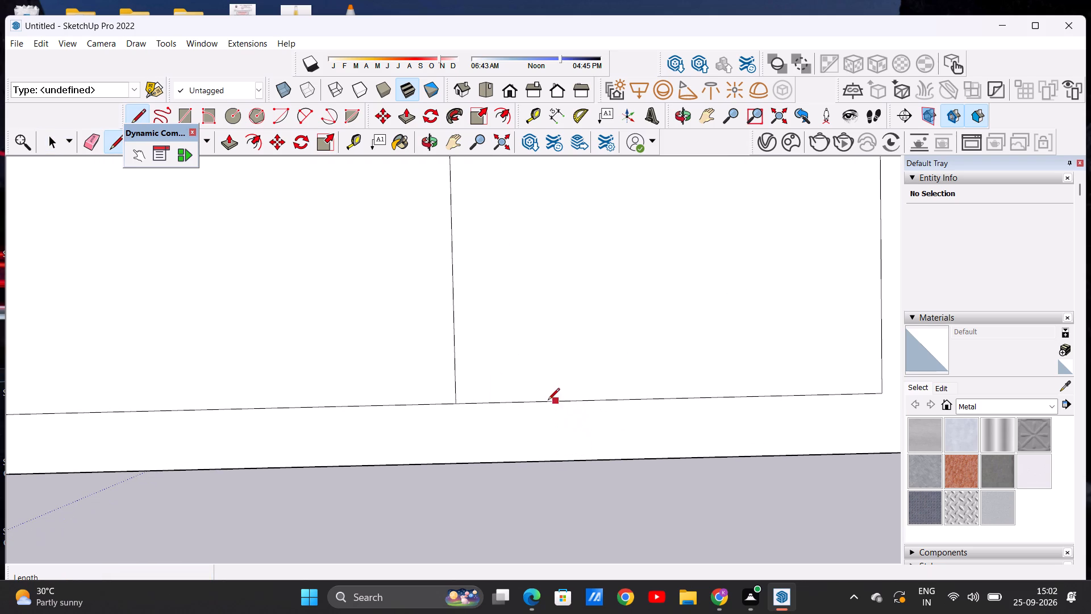
click(524, 400)
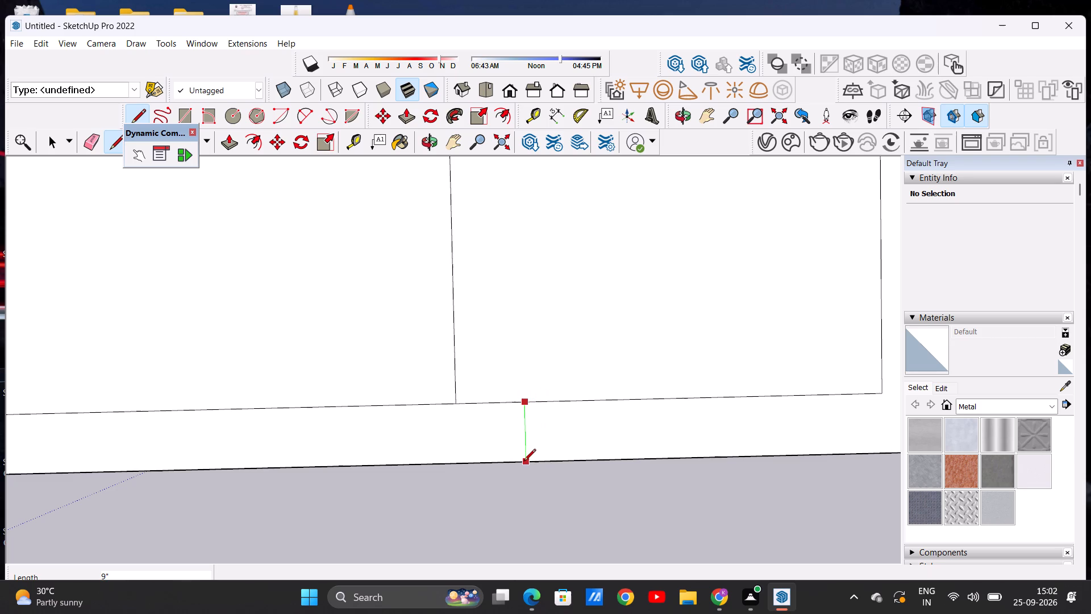
click(526, 464)
click(522, 463)
text(4')
key(Return)
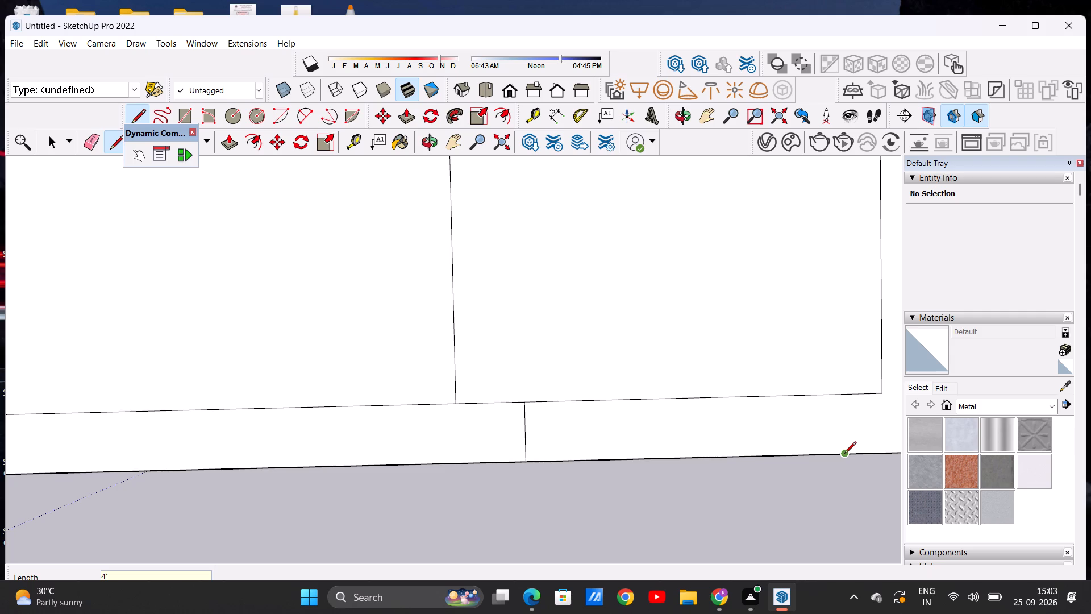
click(844, 454)
click(842, 397)
key(space)
Erase the inner wall line between the two 9" opening lines in the bottom wall.
scroll(705, 404, down, 19)
scroll(743, 387, up, 5)
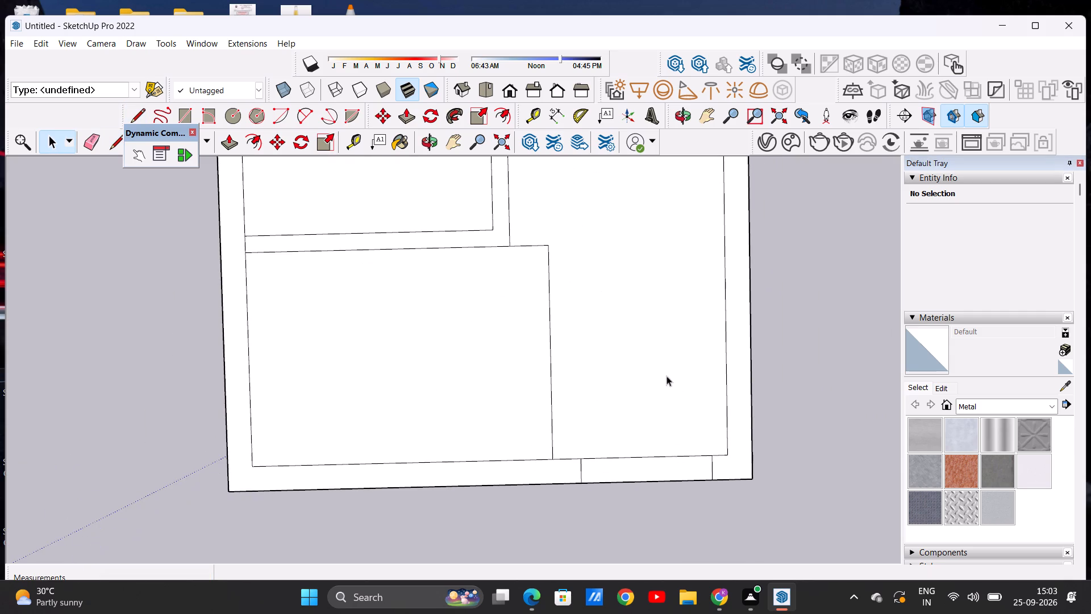
click(142, 113)
click(88, 144)
scroll(629, 488, up, 6)
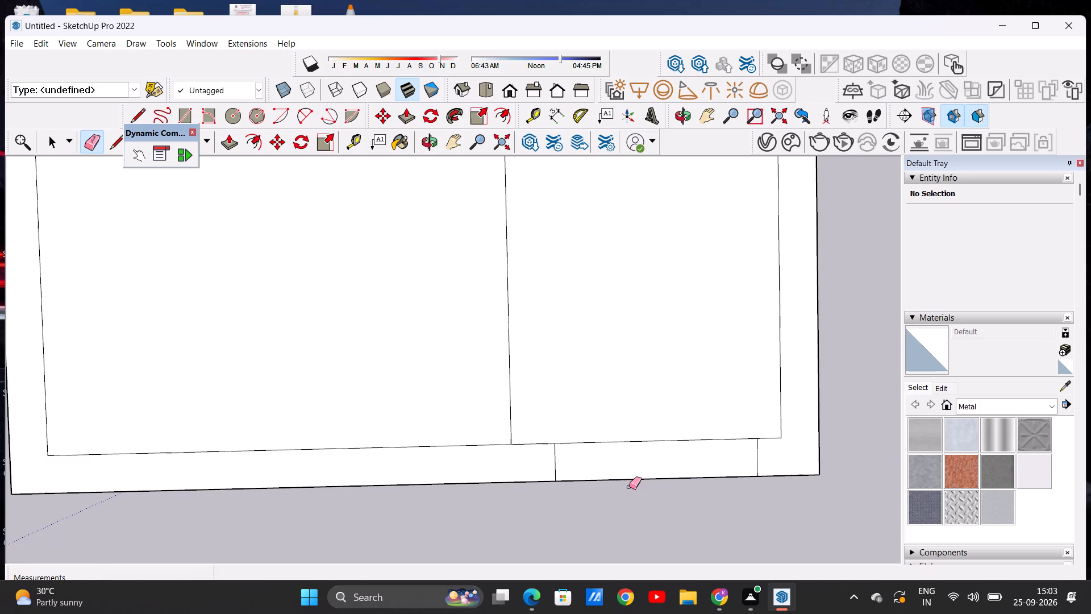
scroll(631, 453, up, 4)
drag(623, 429, 628, 439)
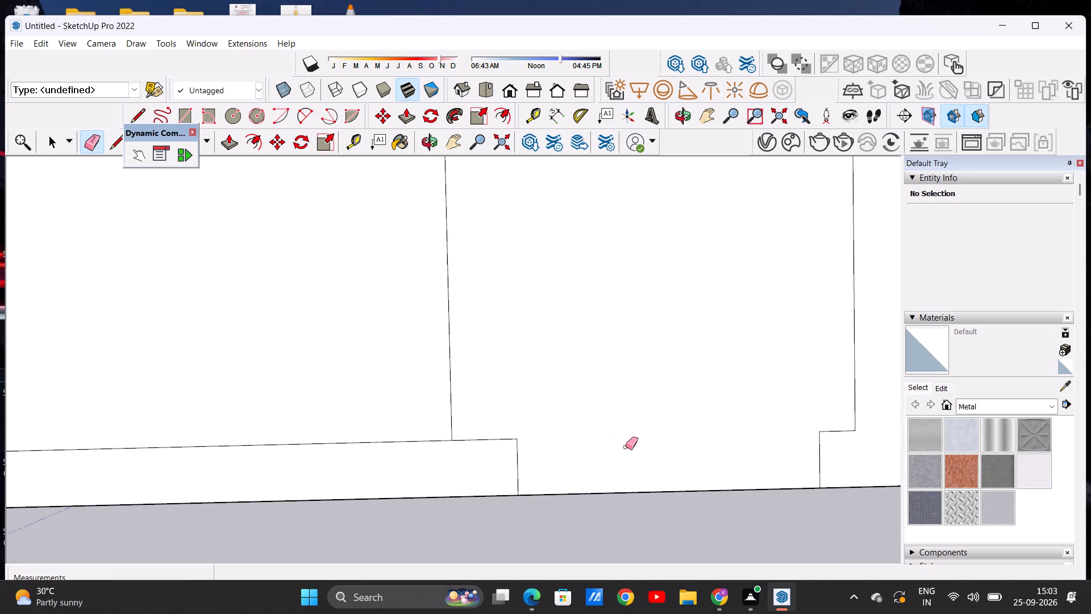
key(space)
scroll(609, 470, down, 15)
scroll(613, 469, down, 9)
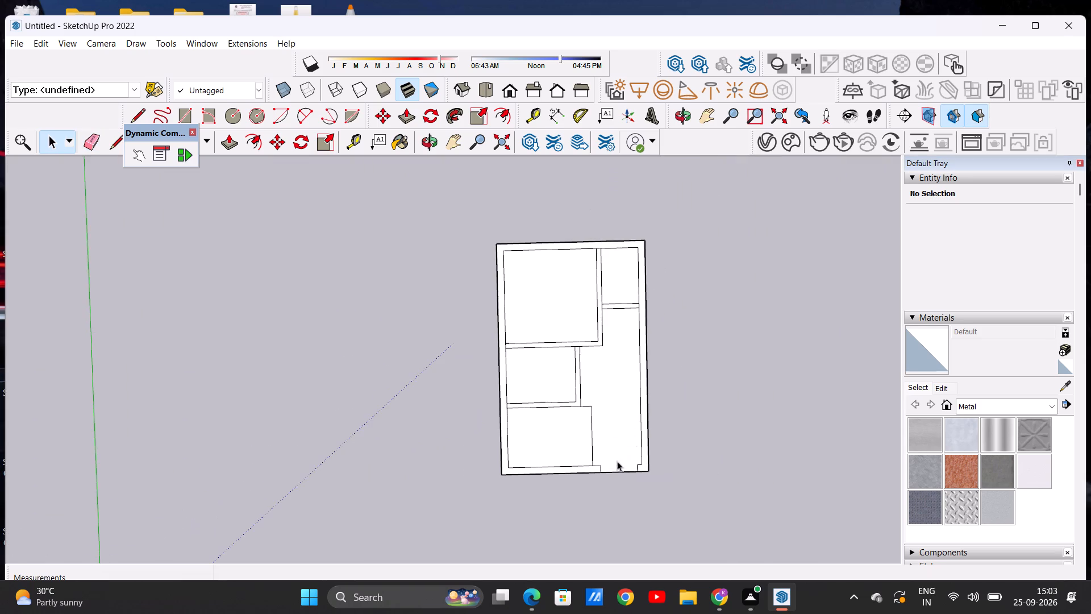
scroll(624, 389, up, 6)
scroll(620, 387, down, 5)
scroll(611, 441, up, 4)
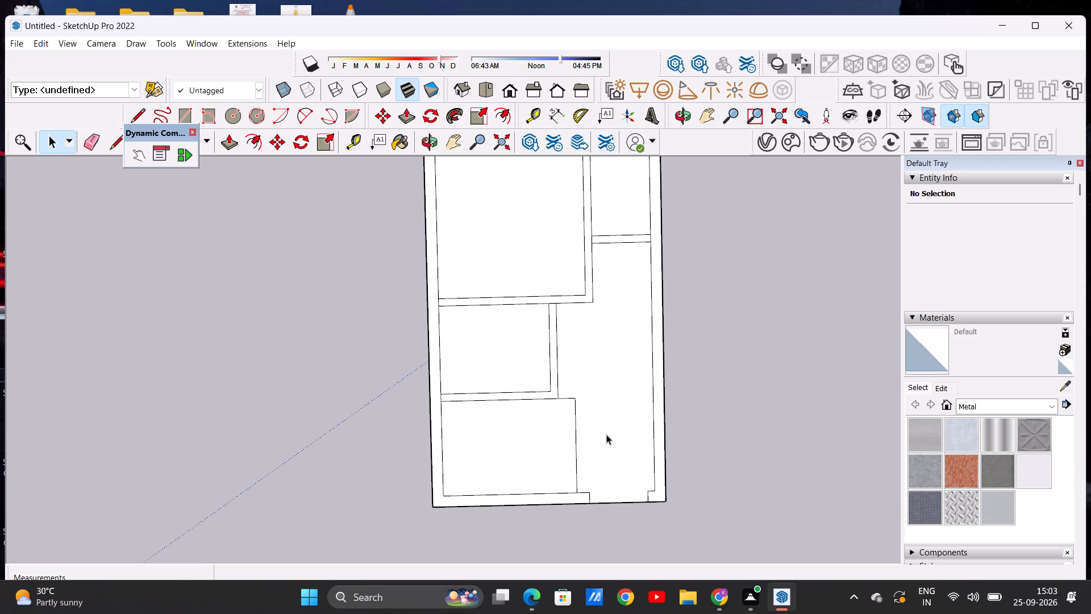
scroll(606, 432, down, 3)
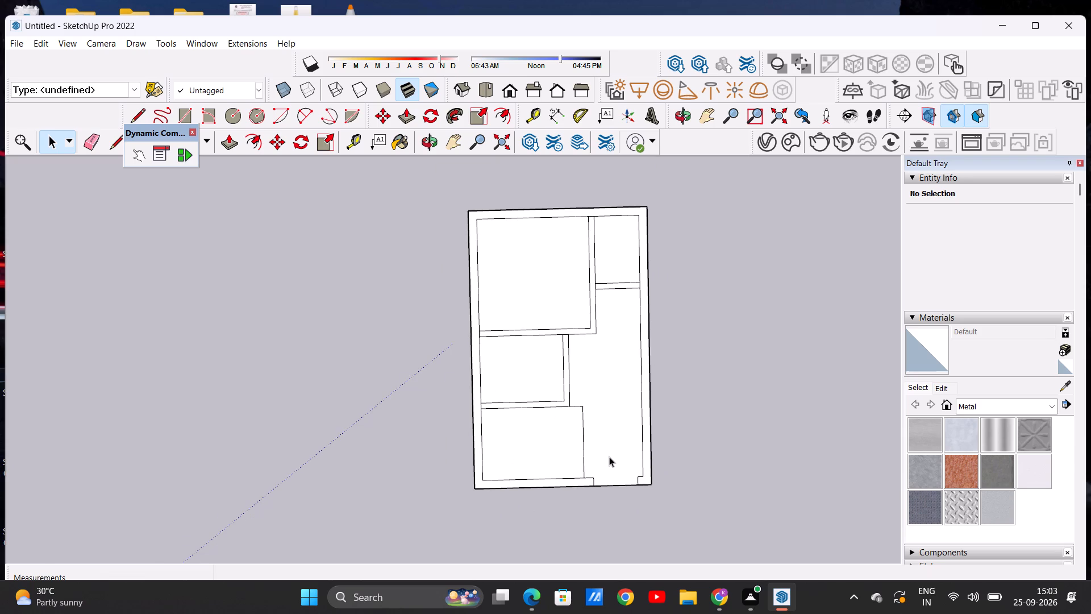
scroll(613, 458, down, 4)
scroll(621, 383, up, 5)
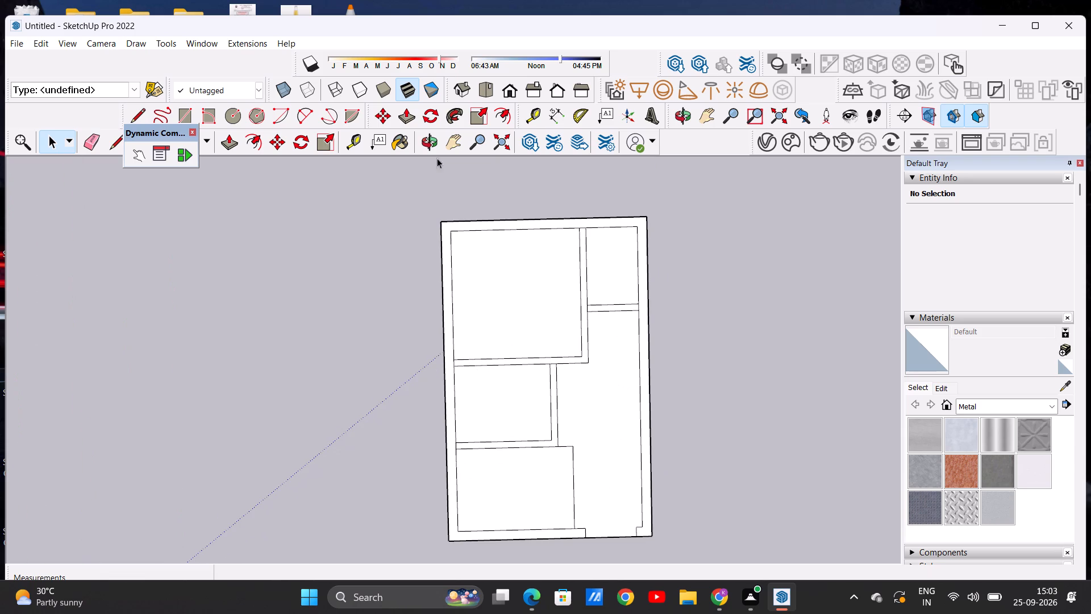
Mark a door opening about 2' 3" wide in the partition below the top-right room with two 6" lines across it.
click(145, 112)
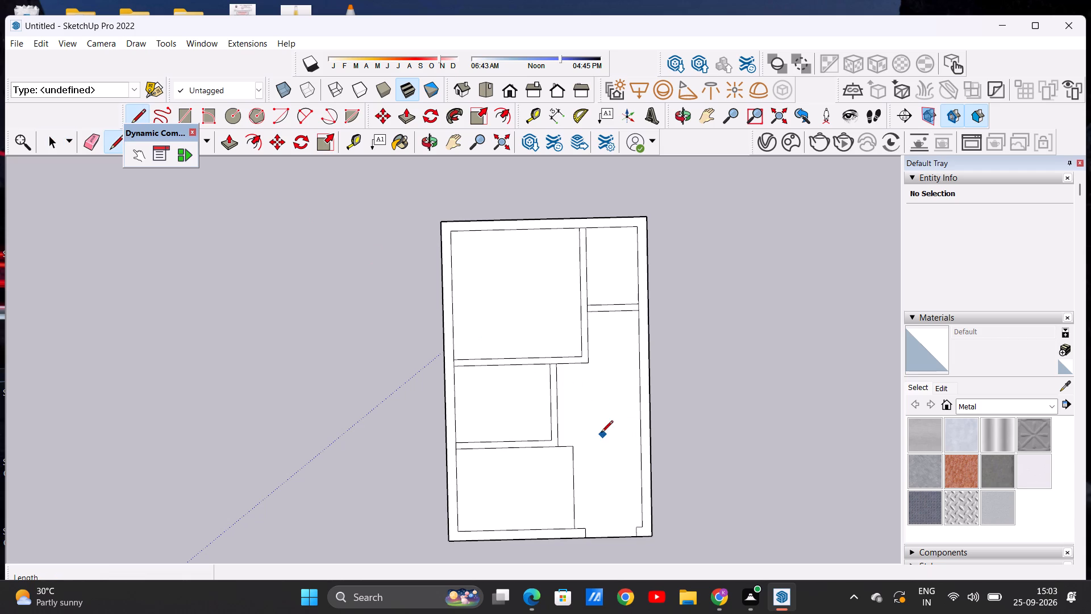
scroll(598, 312, up, 10)
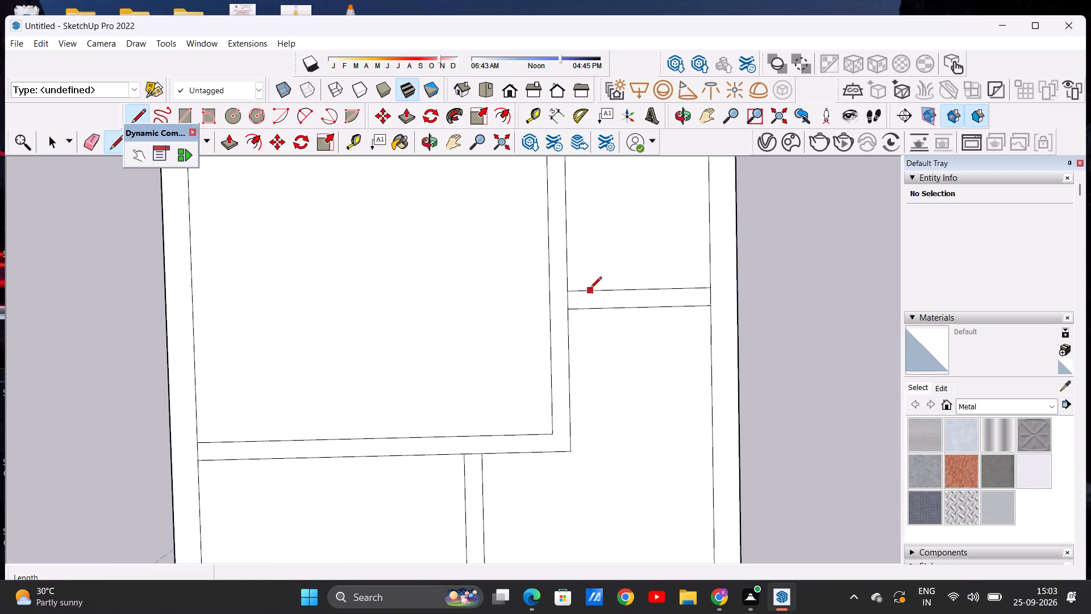
click(587, 292)
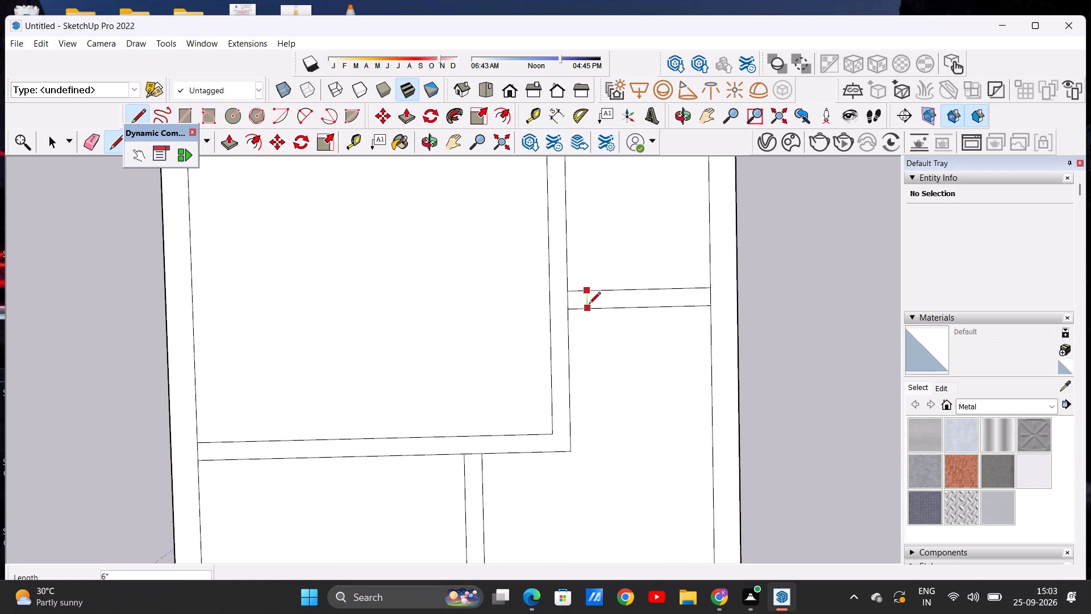
click(589, 308)
click(585, 308)
click(668, 309)
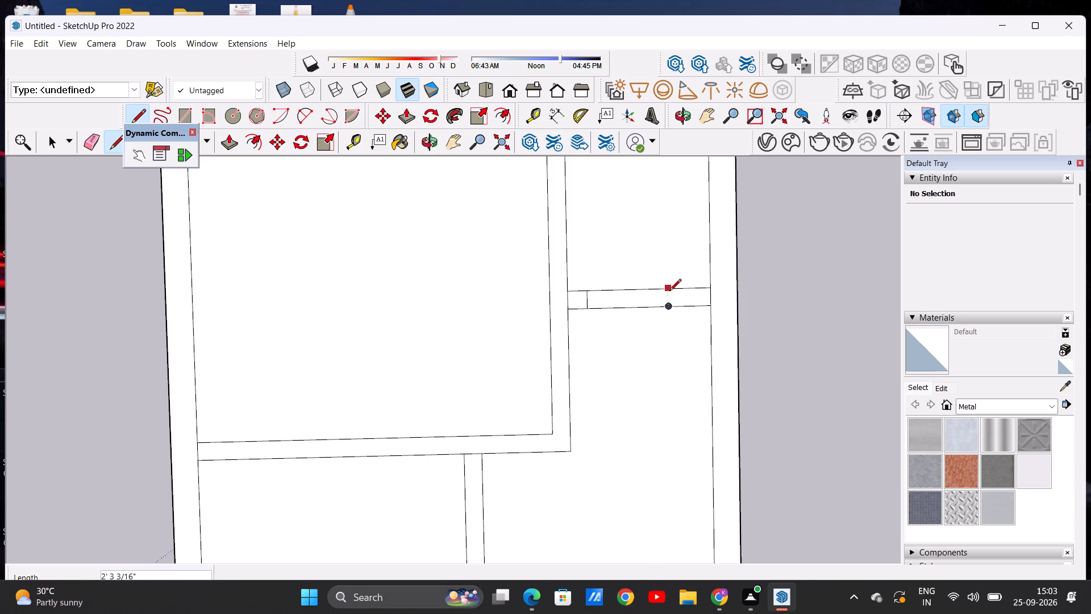
click(669, 292)
click(667, 290)
click(667, 309)
key(space)
Extend the partition above the bottom-left room to the right outer wall with a 7' upper line and a 5' 4" lower line.
scroll(666, 320, down, 13)
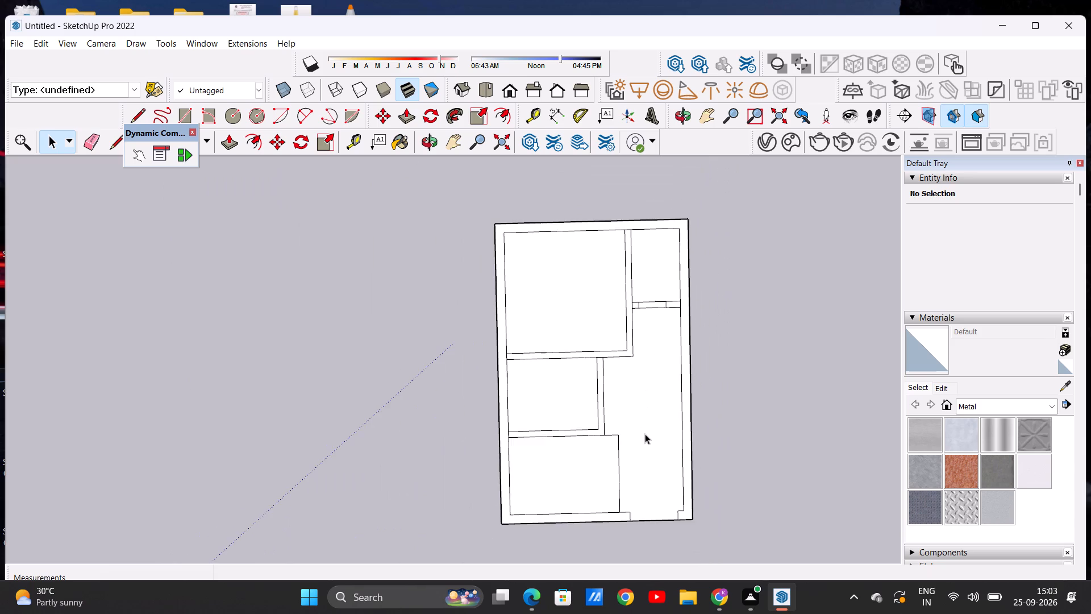
scroll(644, 433, up, 2)
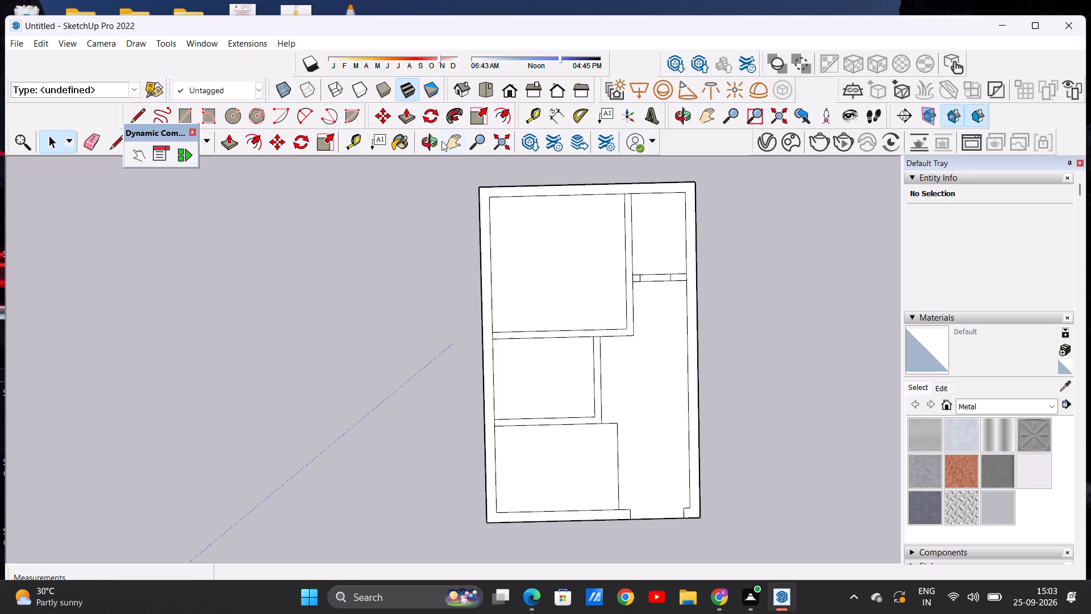
click(139, 119)
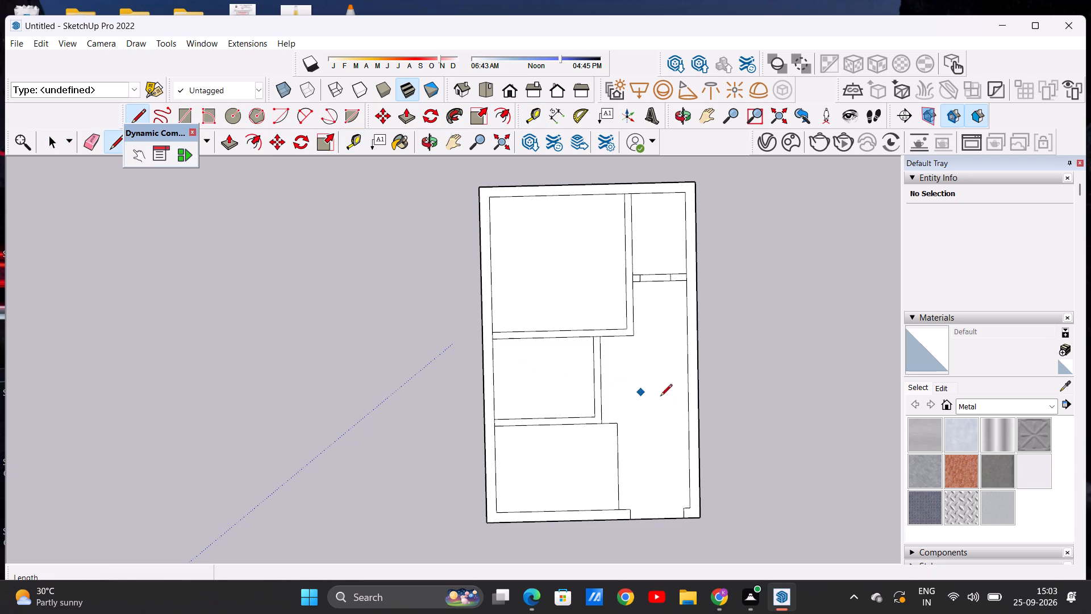
scroll(614, 450, up, 5)
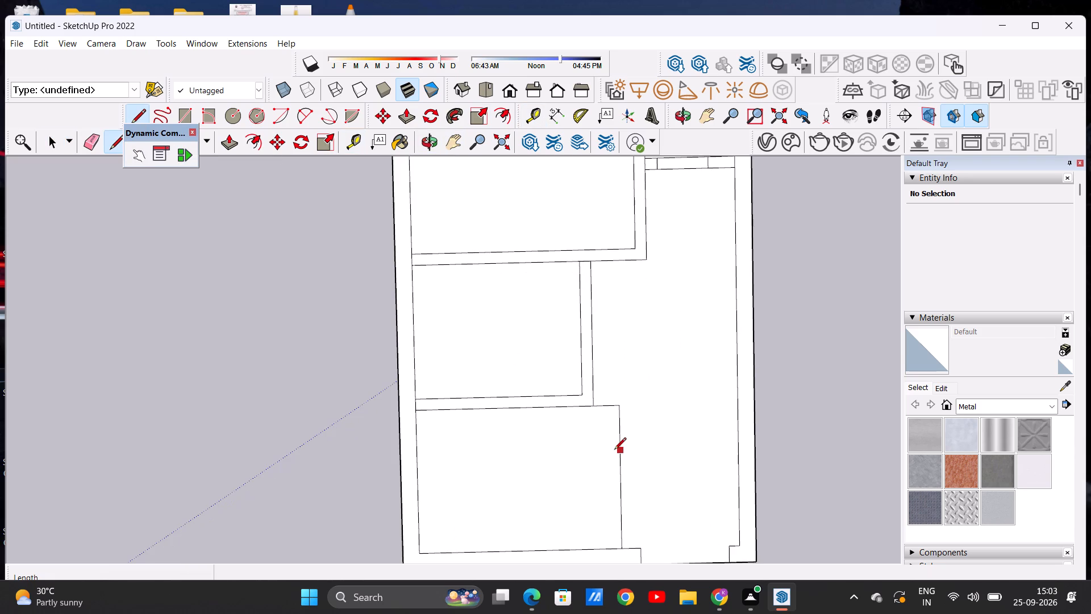
scroll(594, 393, up, 6)
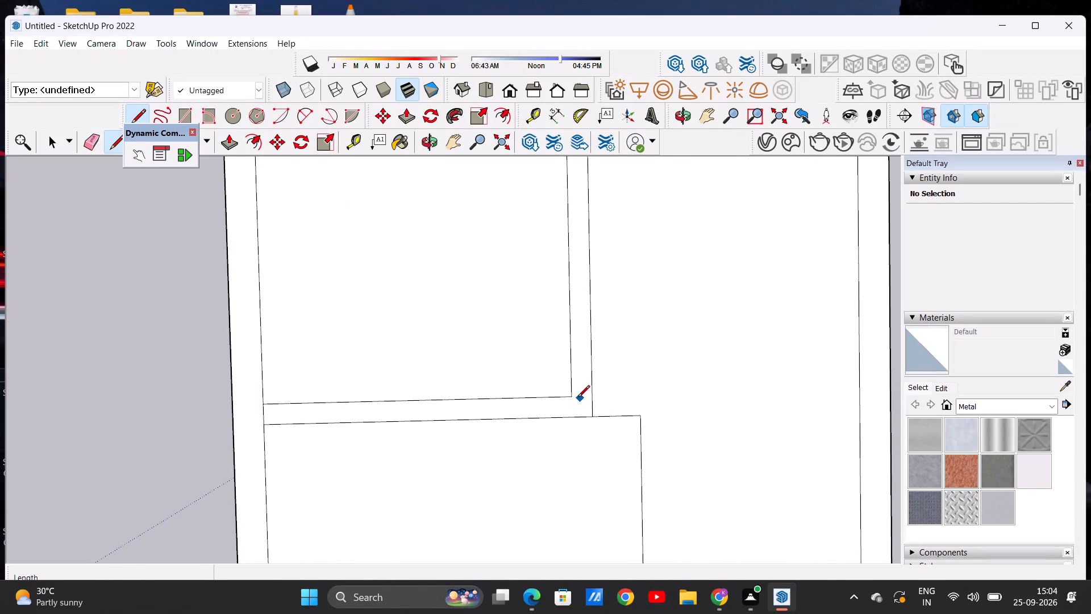
click(569, 395)
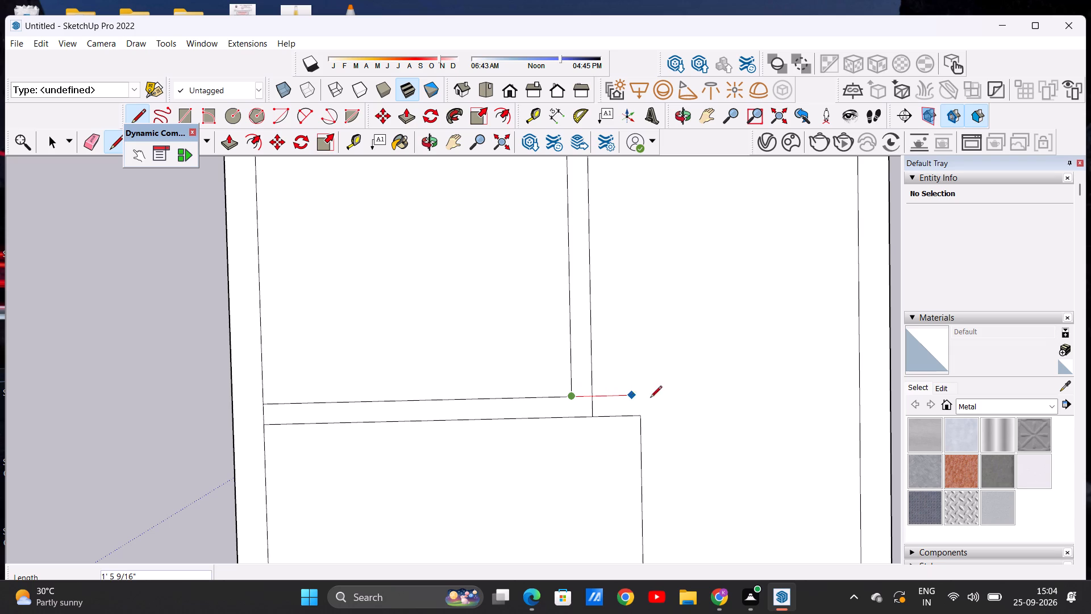
click(857, 393)
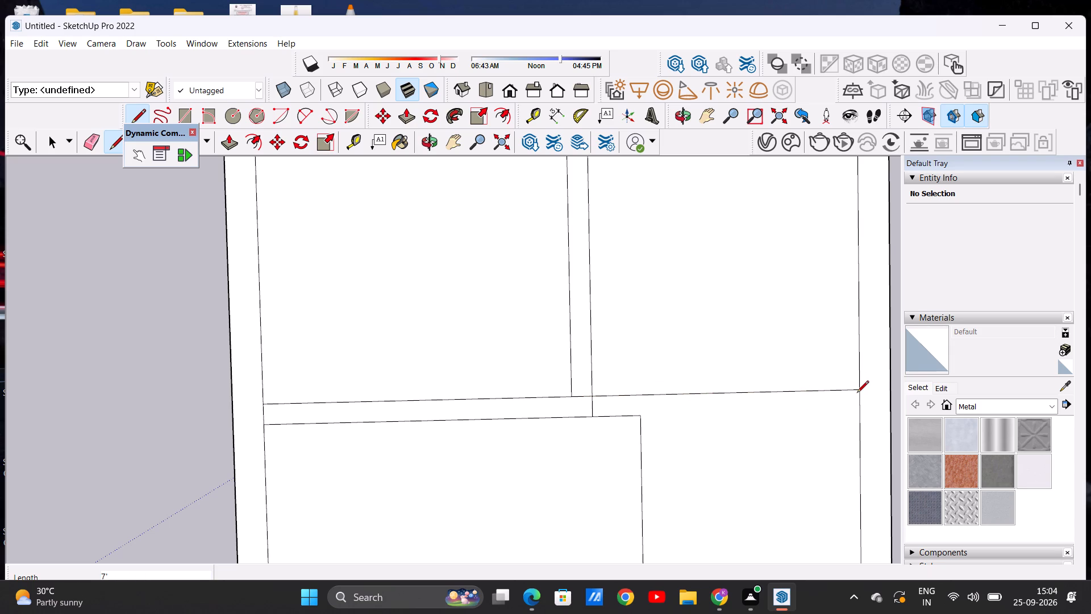
click(643, 418)
click(856, 410)
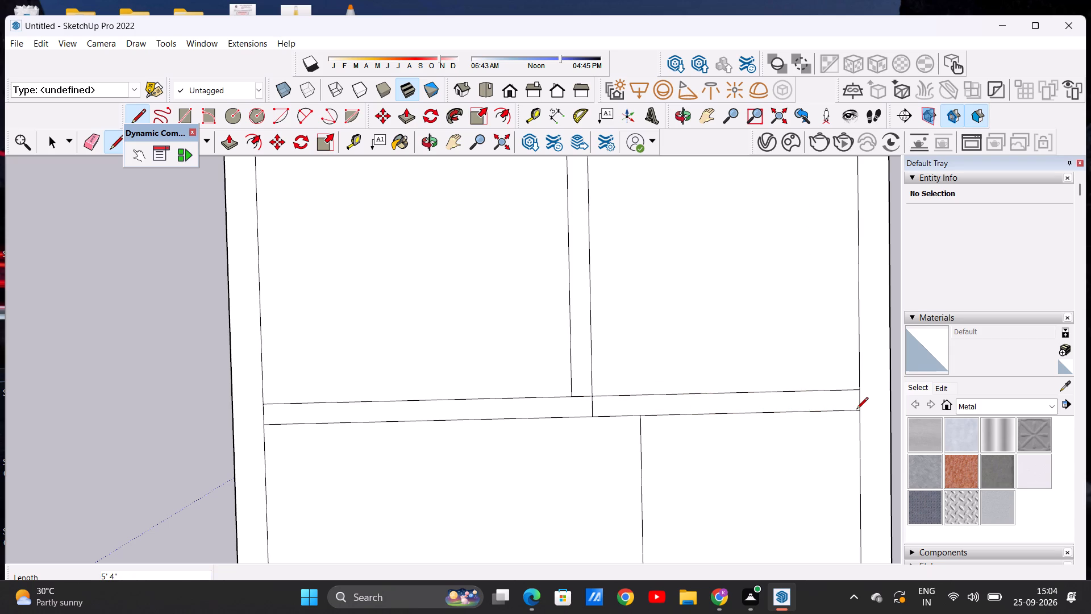
Mark a door opening about 3' 6" wide in the extended partition with two 6" lines across it.
scroll(761, 392, down, 12)
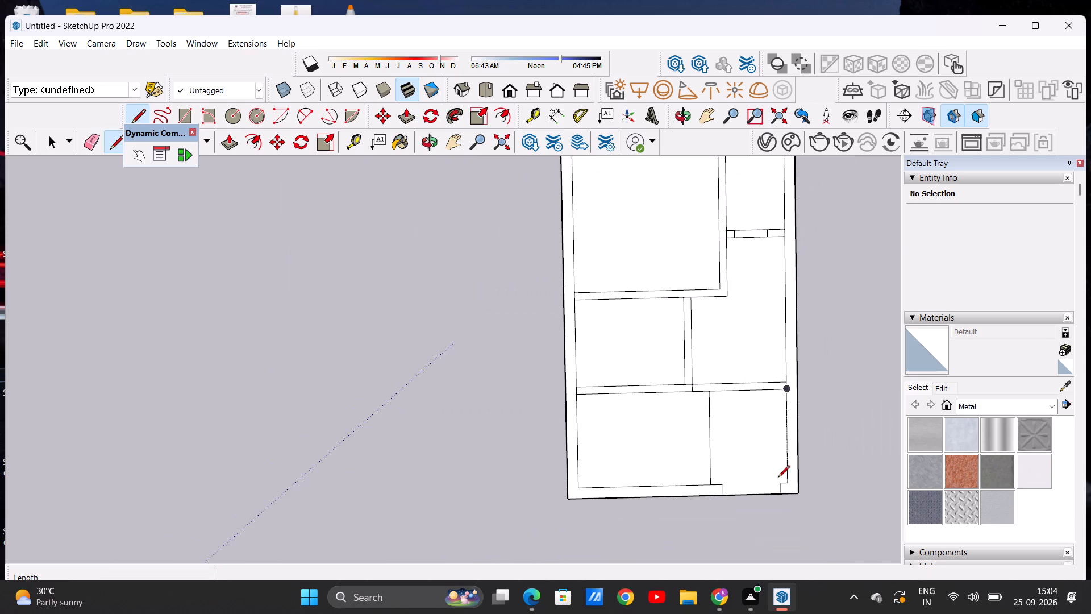
scroll(768, 463, up, 2)
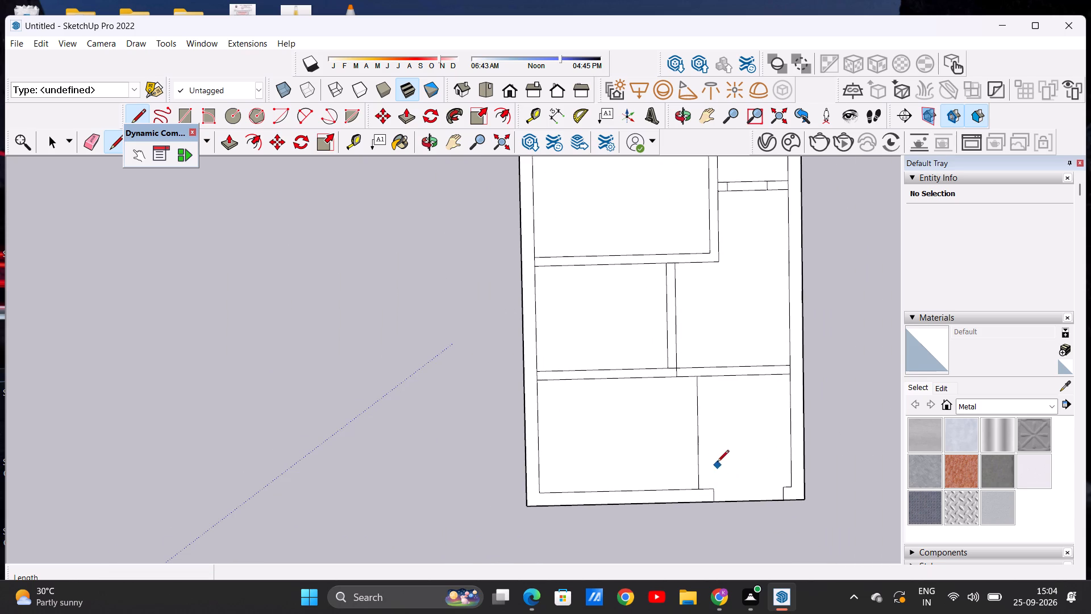
scroll(711, 378, up, 11)
click(709, 372)
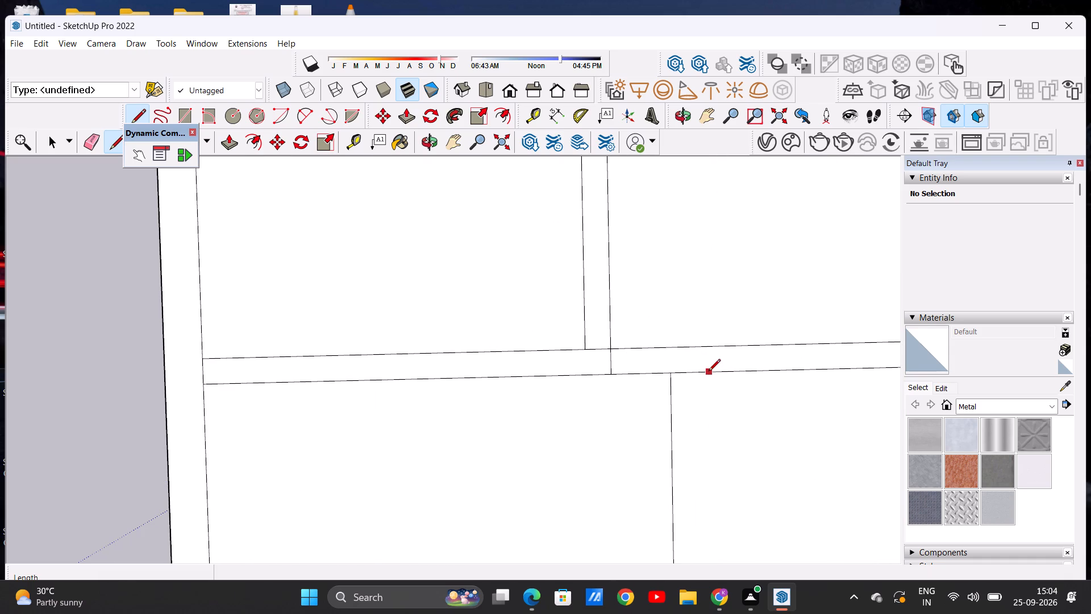
click(707, 348)
click(707, 349)
scroll(709, 342, down, 11)
scroll(777, 345, up, 2)
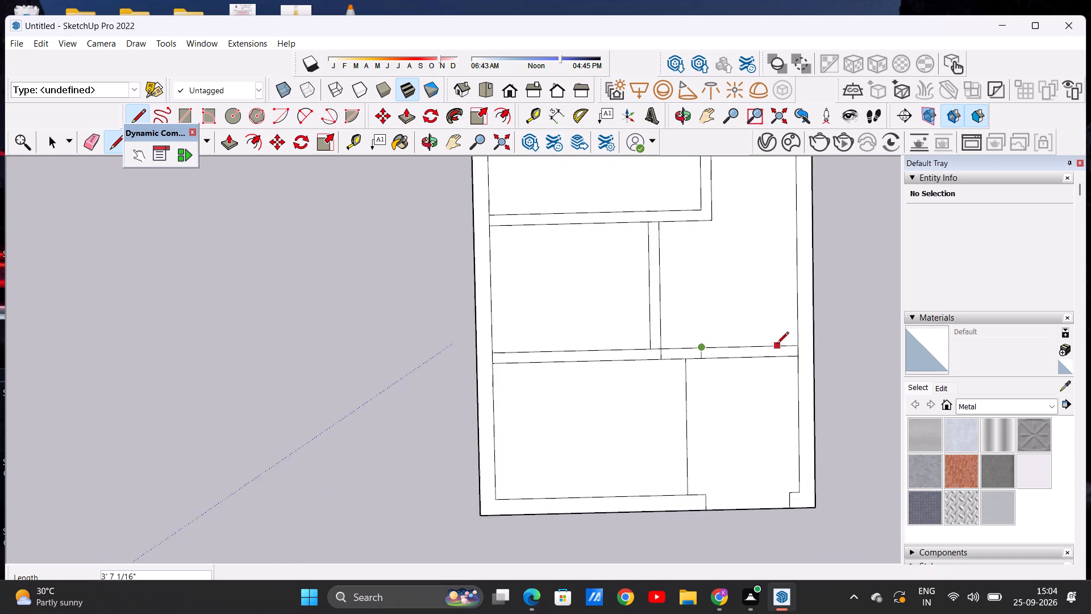
scroll(777, 345, up, 1)
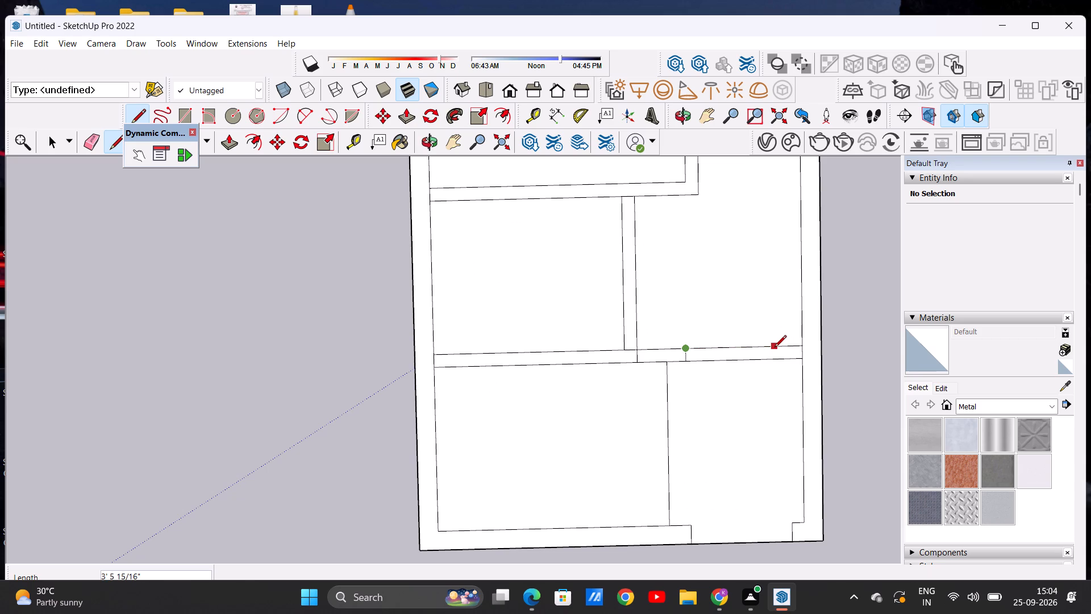
click(774, 348)
click(774, 359)
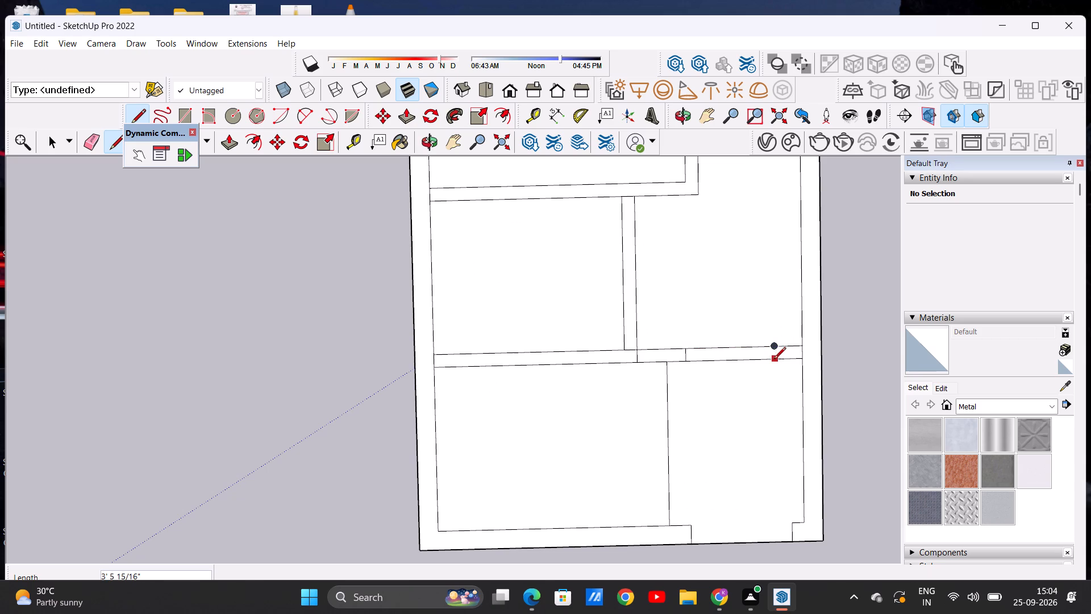
click(774, 363)
click(775, 350)
key(space)
Erase the upper wall line between the two opening lines in the extended partition.
scroll(757, 371, down, 11)
scroll(762, 358, up, 3)
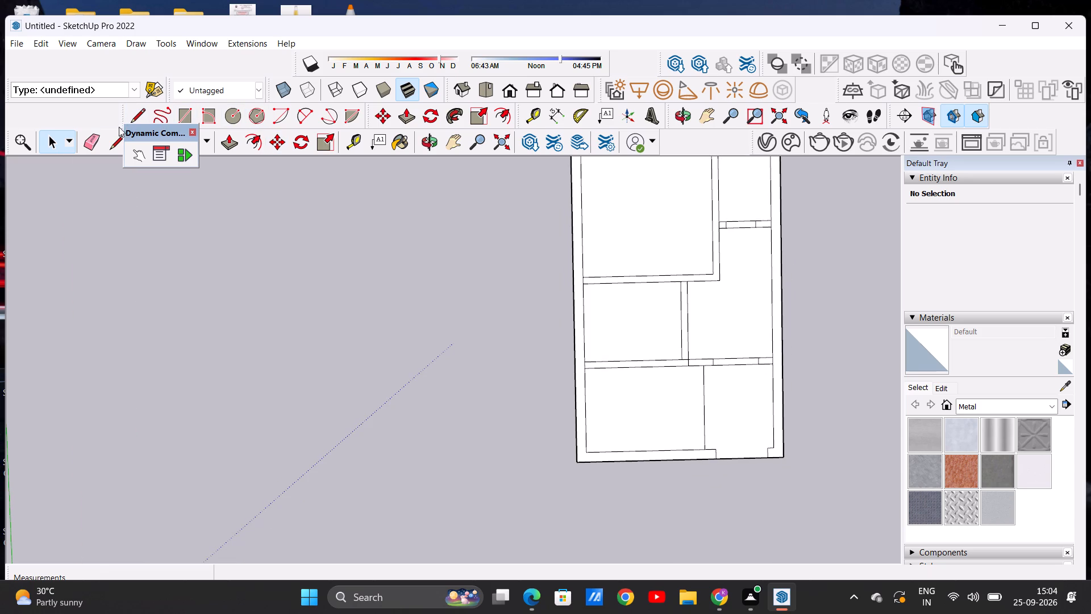
scroll(743, 359, down, 4)
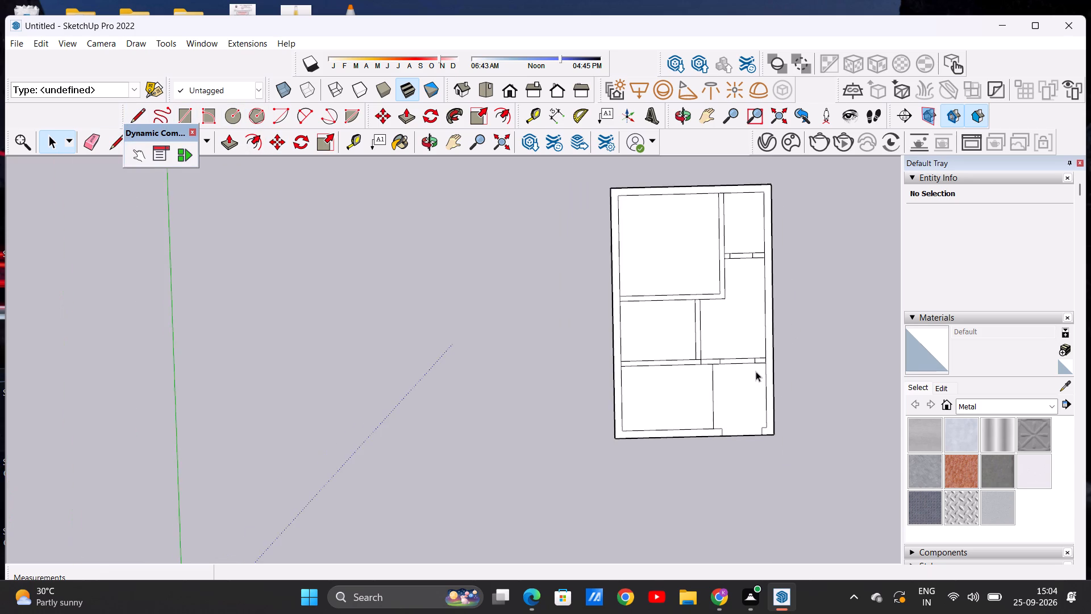
scroll(756, 371, up, 6)
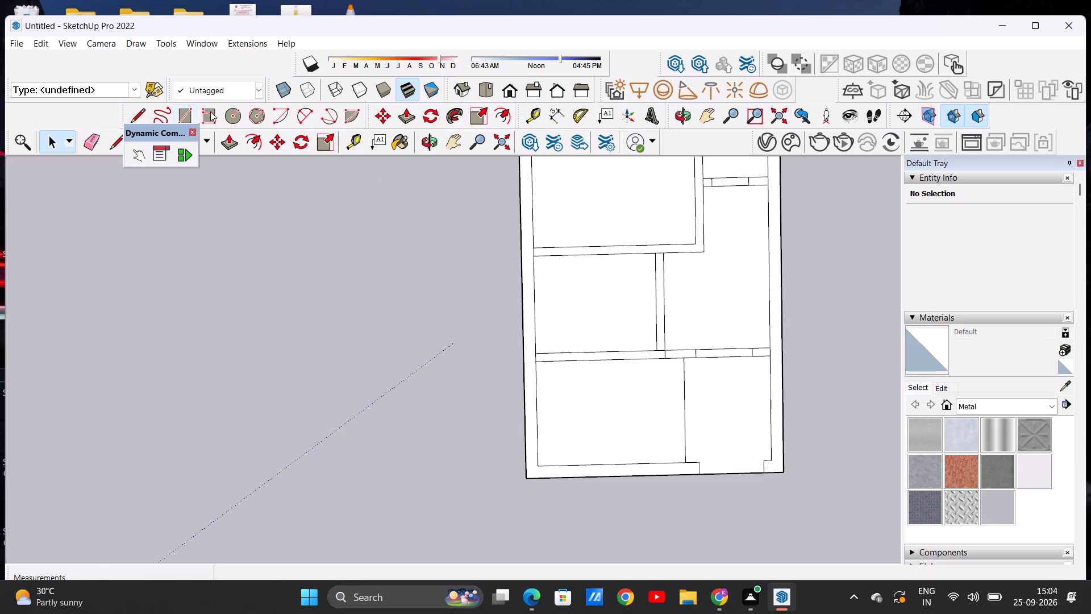
click(103, 144)
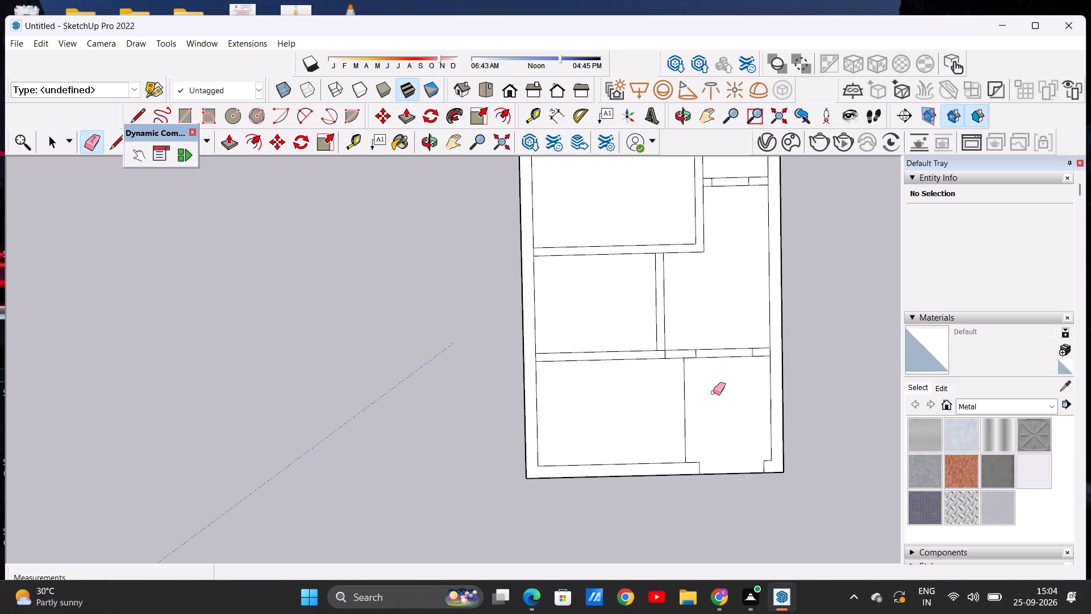
scroll(725, 385, up, 10)
drag(720, 287, 721, 291)
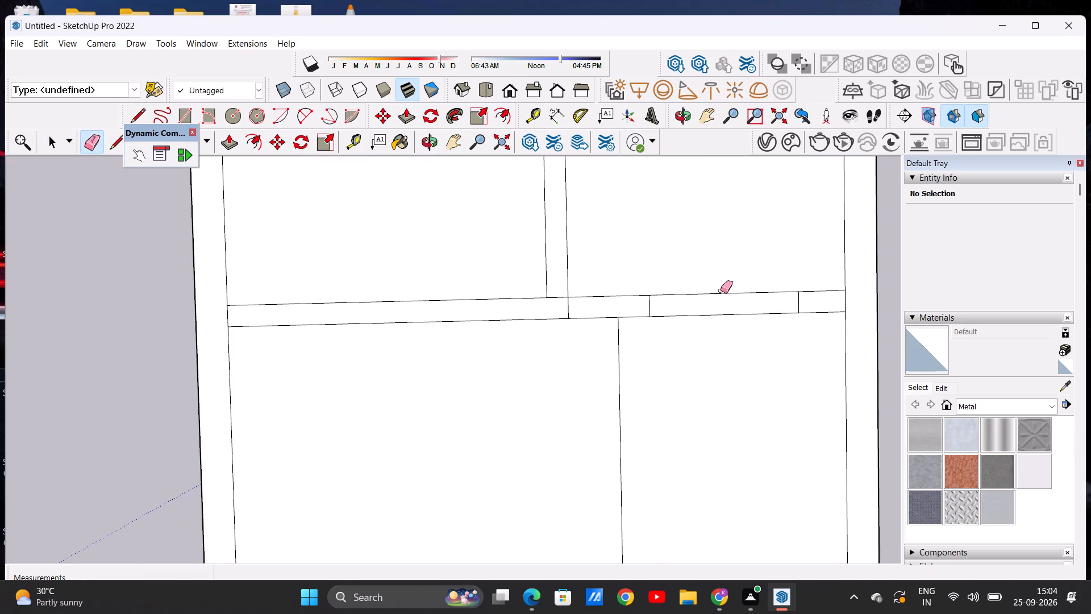
drag(721, 291, 722, 296)
Erase the upper wall line between the two opening lines in the partition below the top-right room.
scroll(674, 374, down, 4)
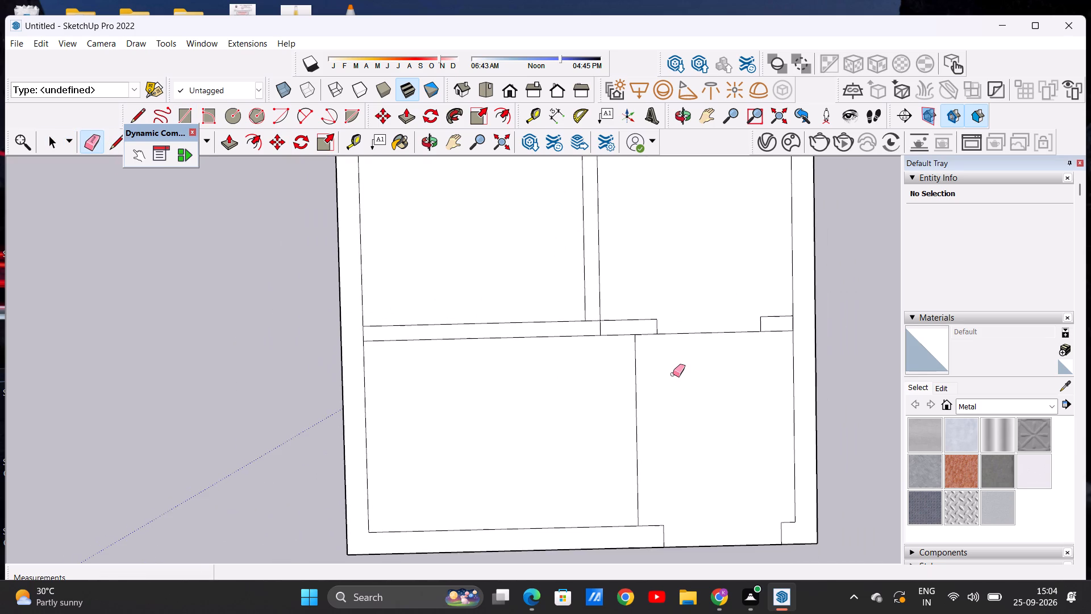
scroll(674, 391, down, 10)
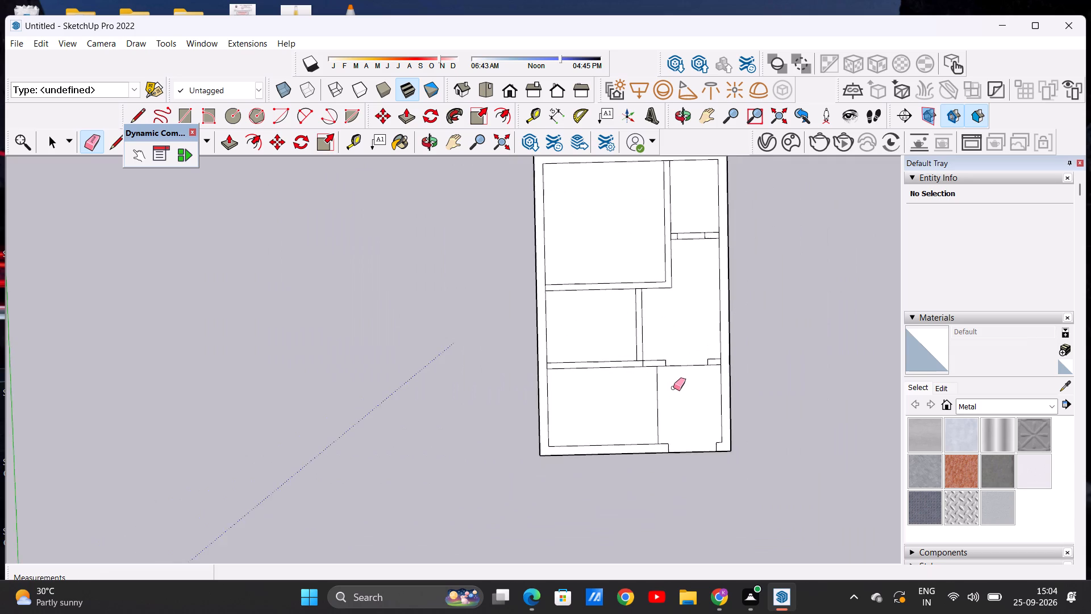
scroll(673, 388, down, 3)
scroll(699, 259, up, 13)
drag(683, 295, 683, 298)
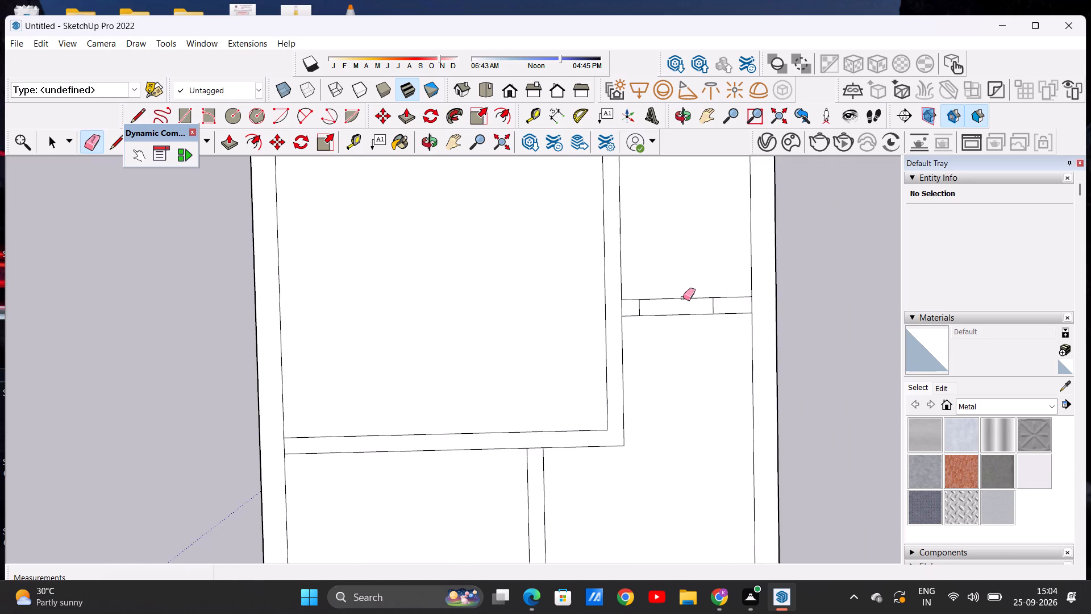
drag(683, 298, 685, 305)
scroll(687, 284, down, 9)
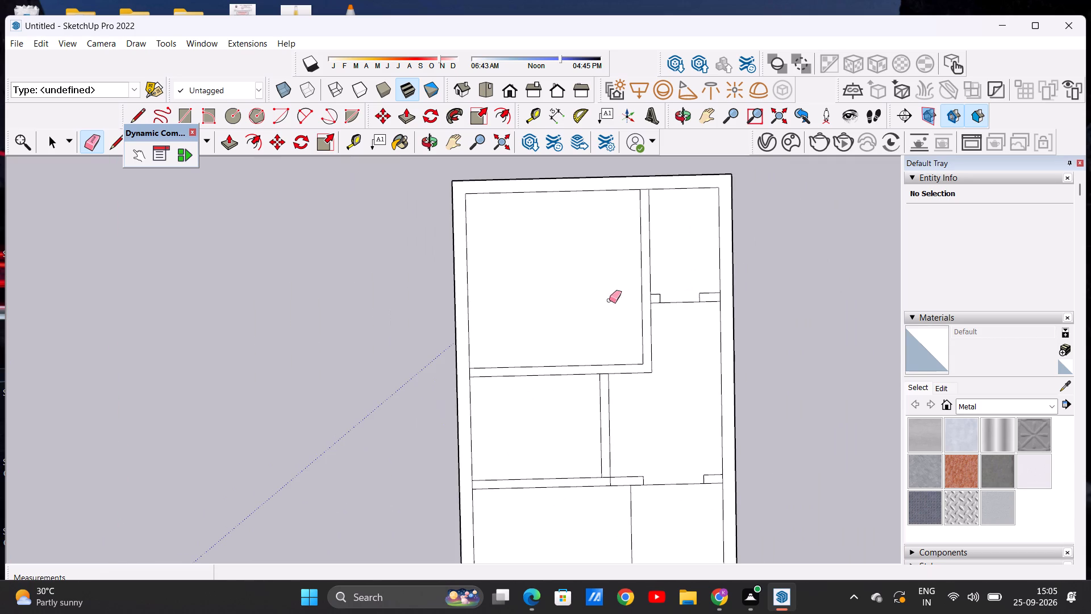
key(space)
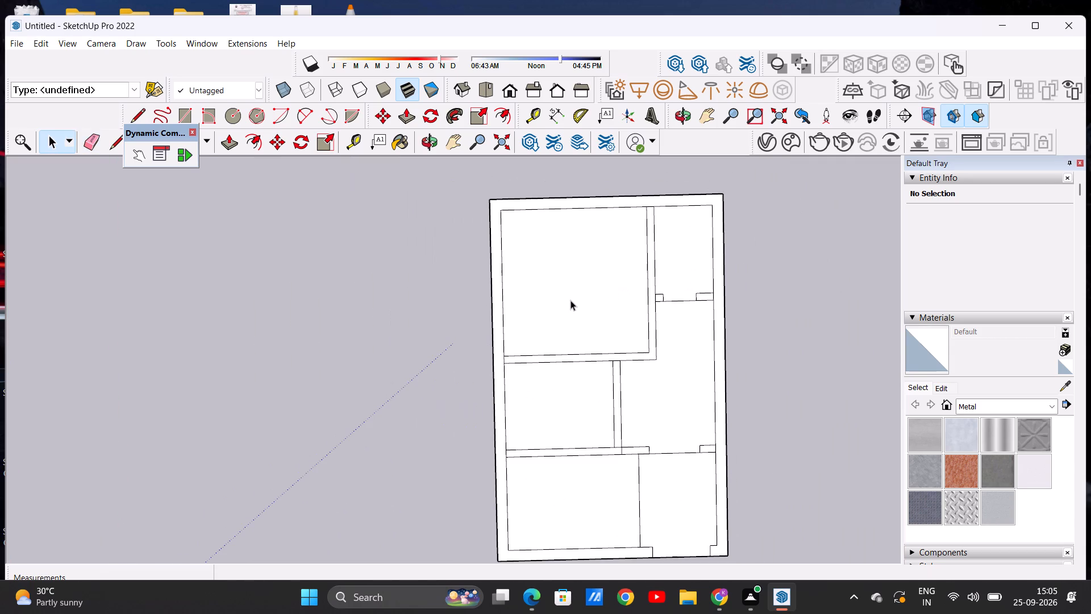
Mark a door opening in the vertical partition beside the top-left room with two 6" lines across it, just above its lower corner.
key(l)
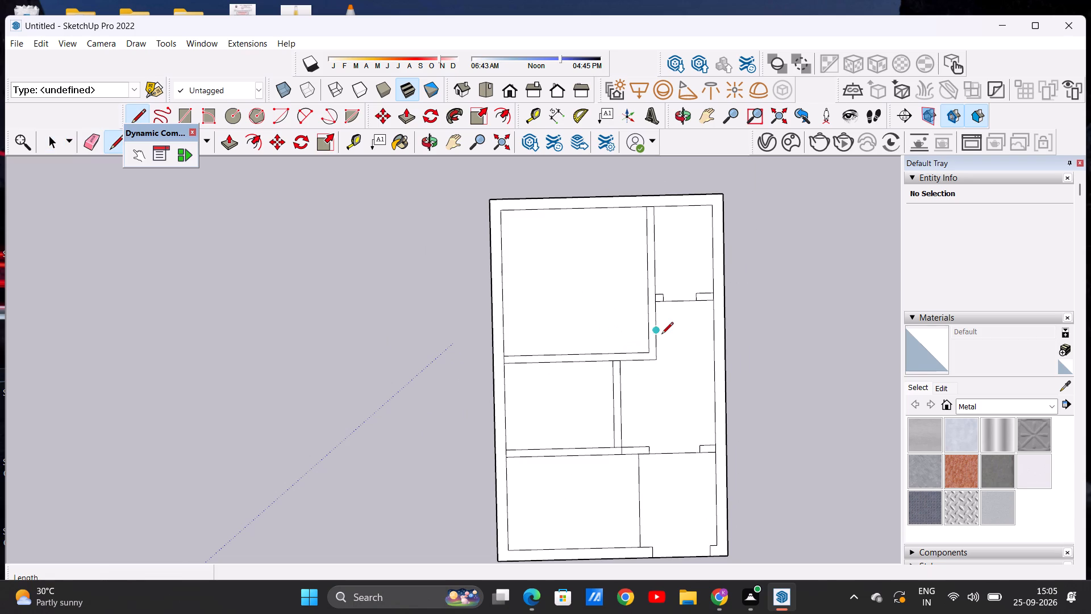
scroll(661, 334, up, 9)
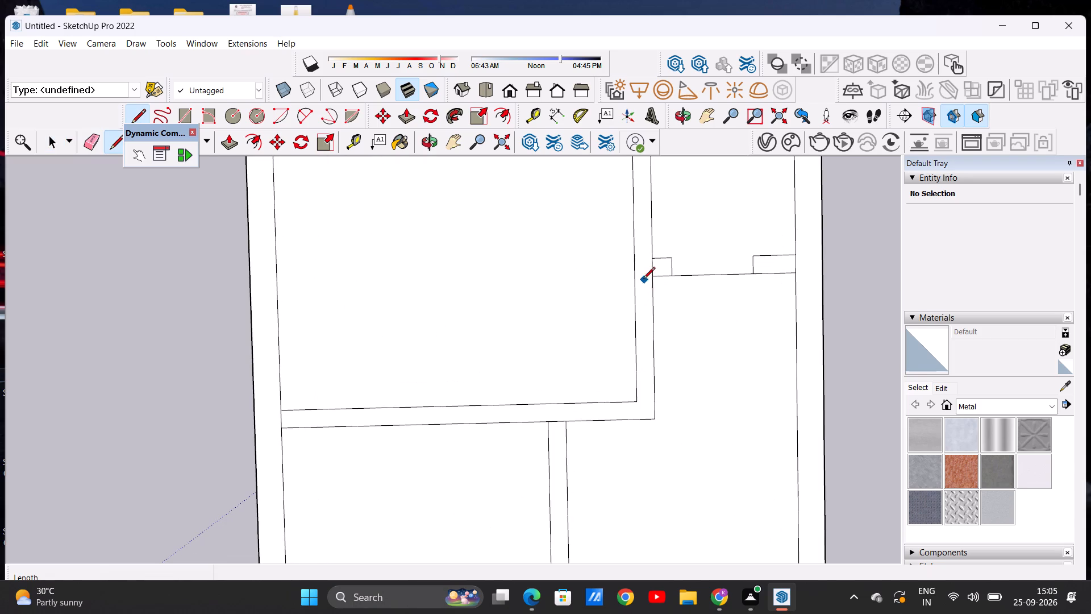
click(634, 287)
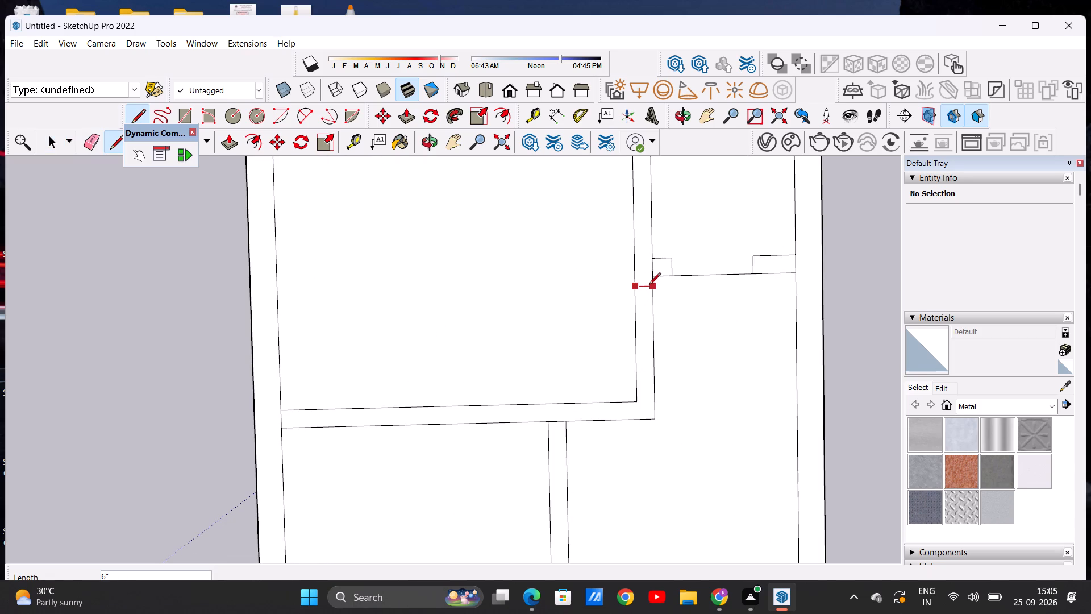
click(651, 289)
scroll(646, 289, up, 3)
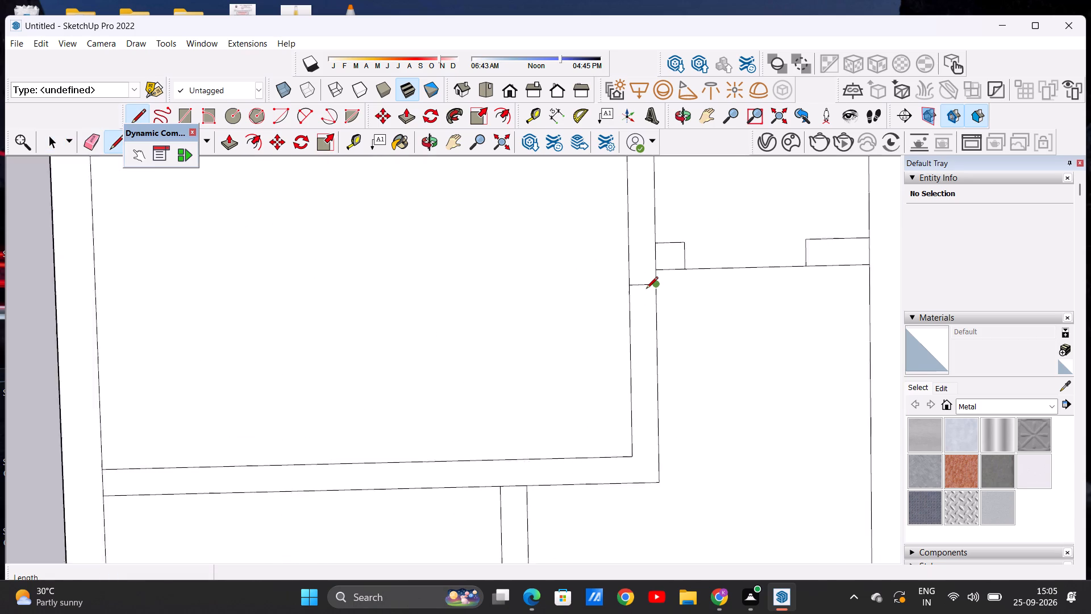
scroll(646, 289, up, 3)
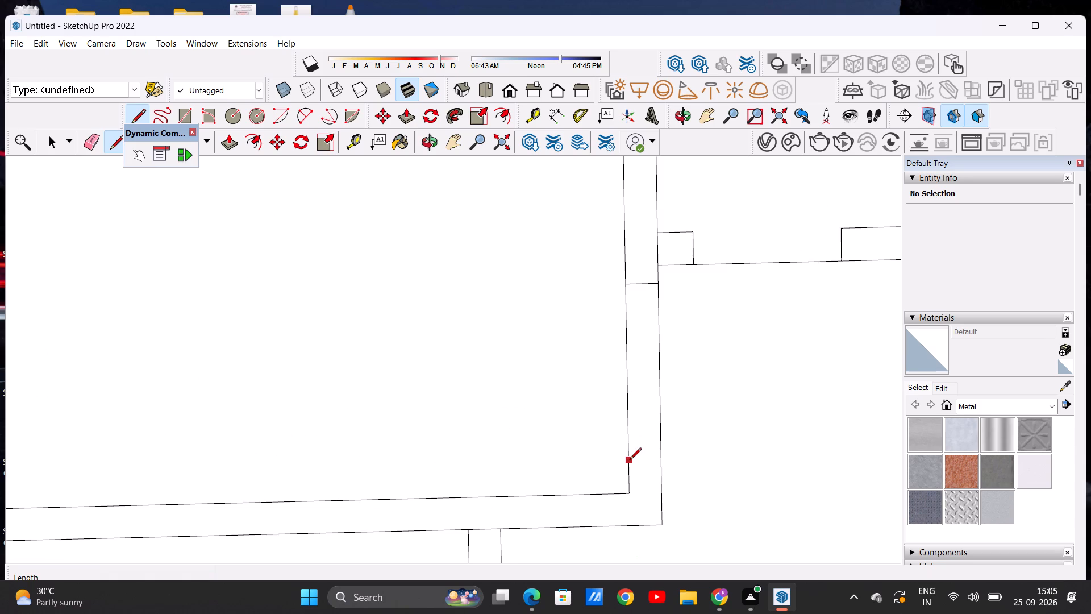
click(630, 460)
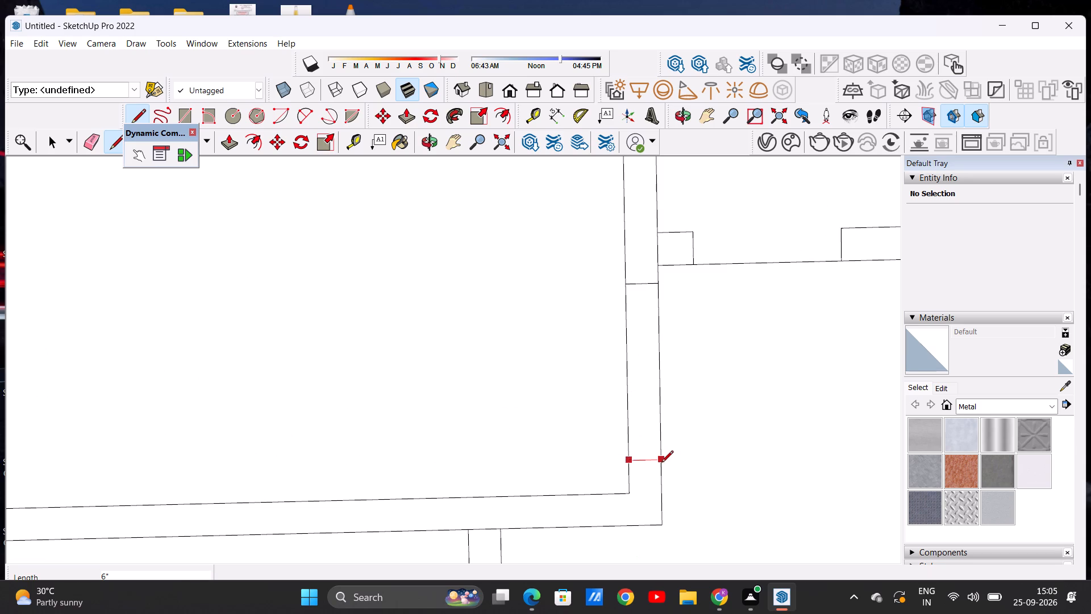
click(661, 463)
key(space)
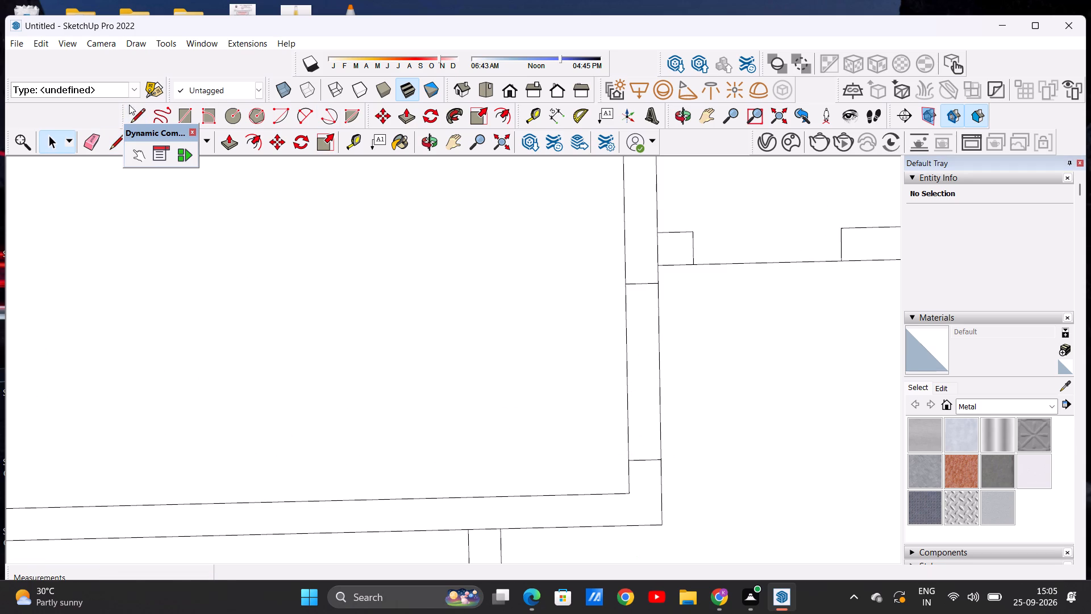
Erase the room-side wall line between the two opening lines in the top-left room's vertical partition.
click(103, 144)
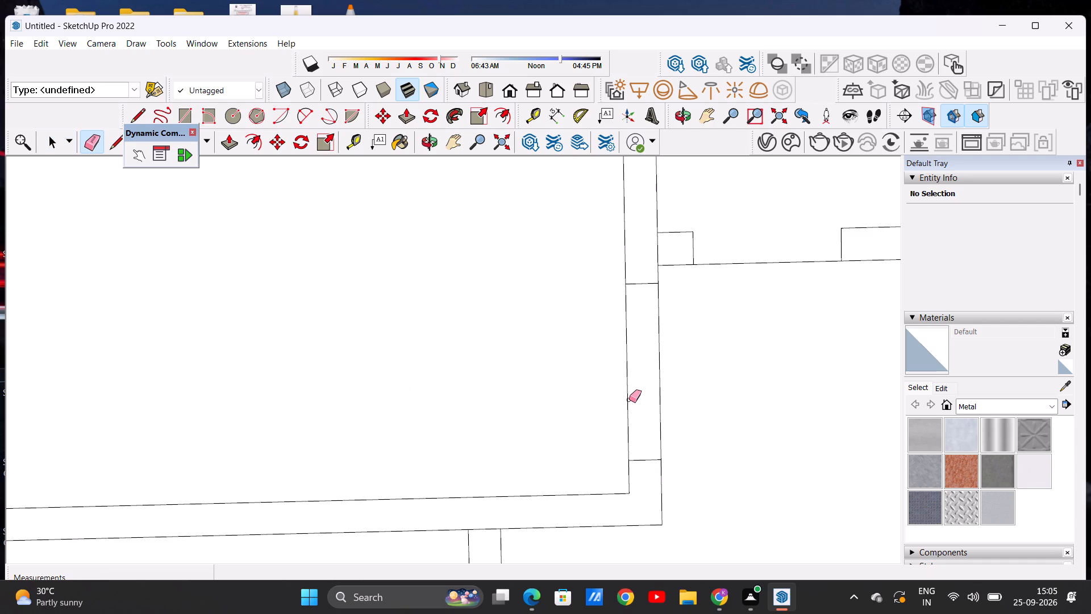
click(626, 399)
scroll(614, 400, down, 14)
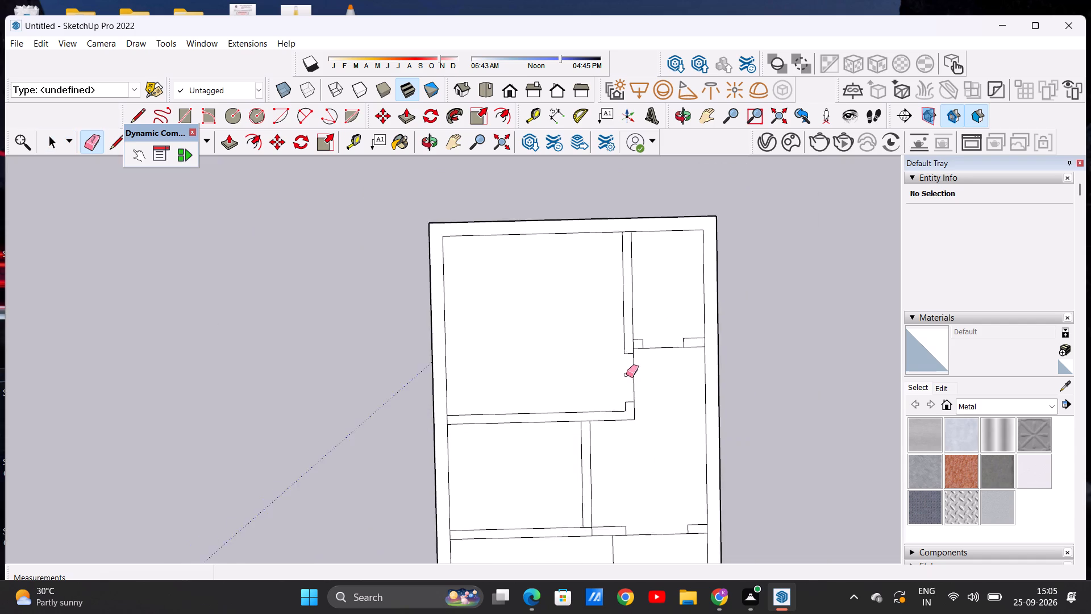
scroll(626, 375, down, 6)
Mark a door opening about 2' 8" wide near the lower end of the middle-left room's vertical partition with two lines across it.
key(l)
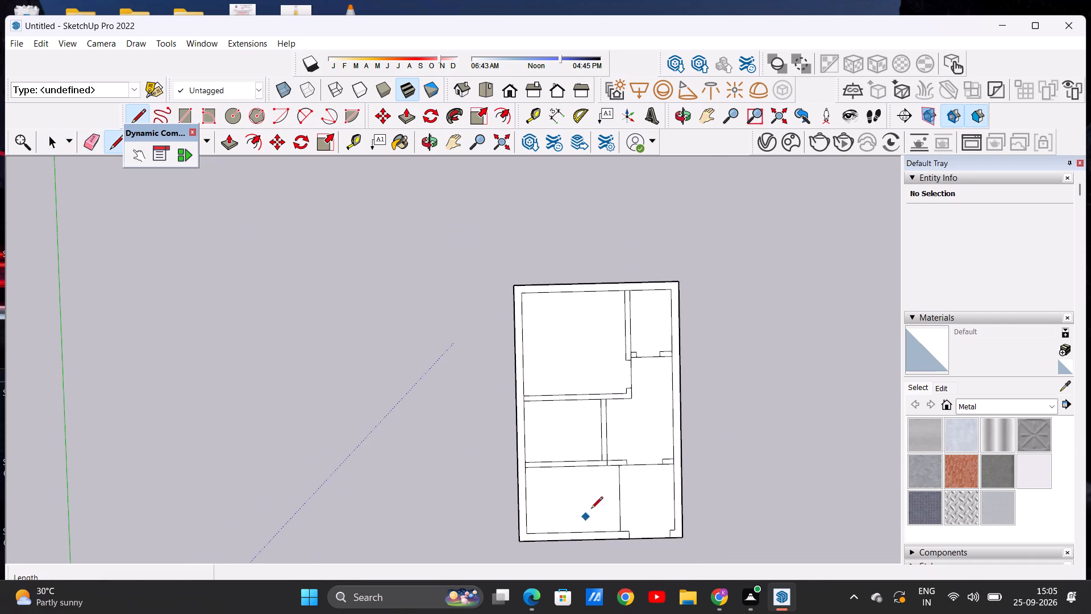
scroll(604, 494, up, 9)
scroll(613, 401, down, 5)
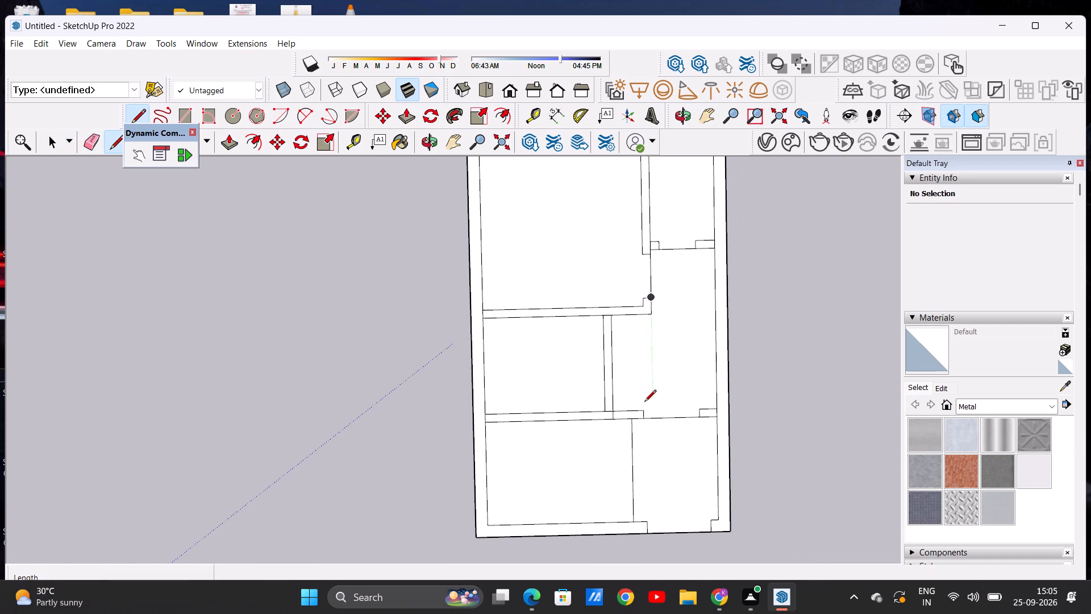
scroll(644, 403, up, 11)
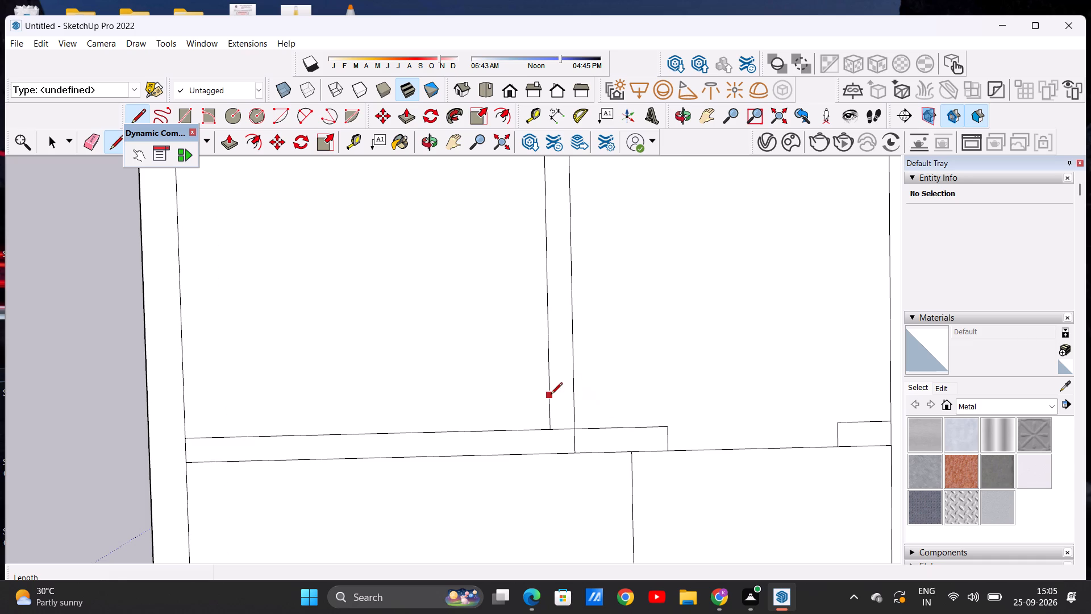
click(551, 395)
click(576, 395)
click(573, 396)
scroll(578, 318, down, 6)
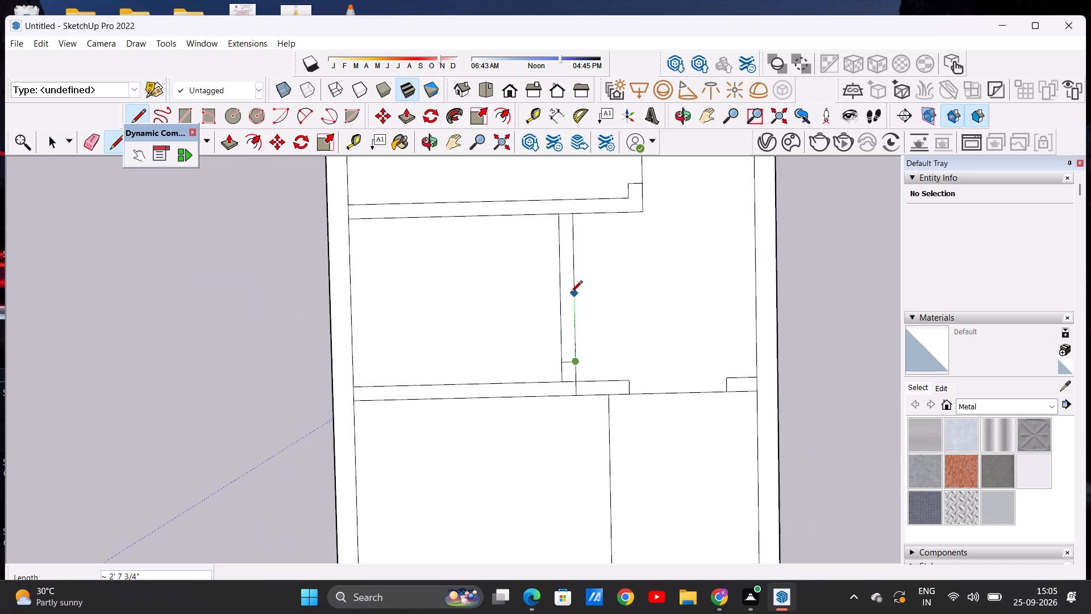
click(572, 290)
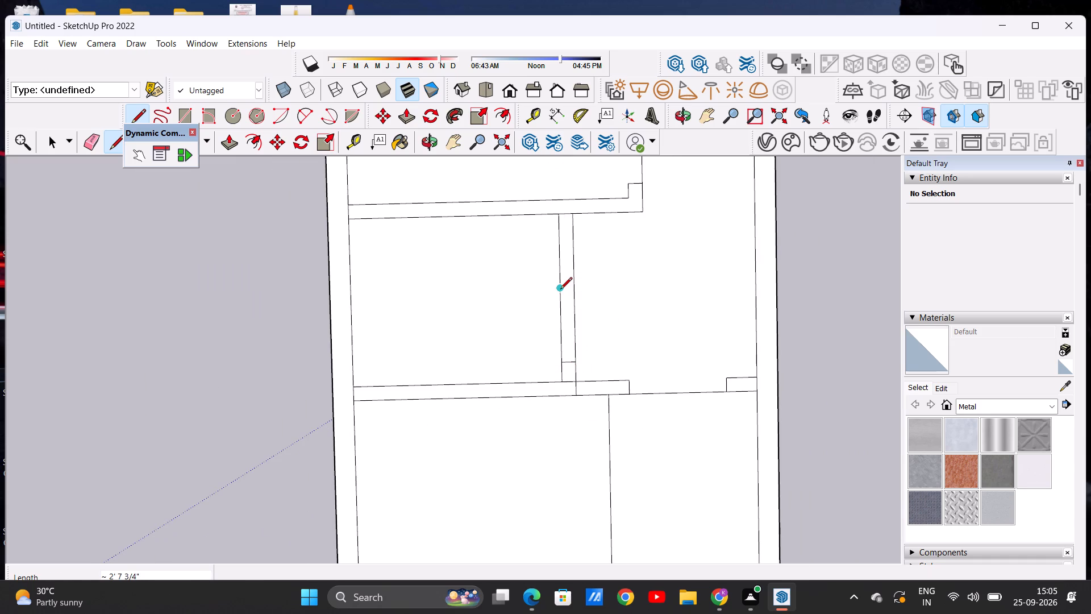
scroll(560, 290, up, 10)
click(561, 288)
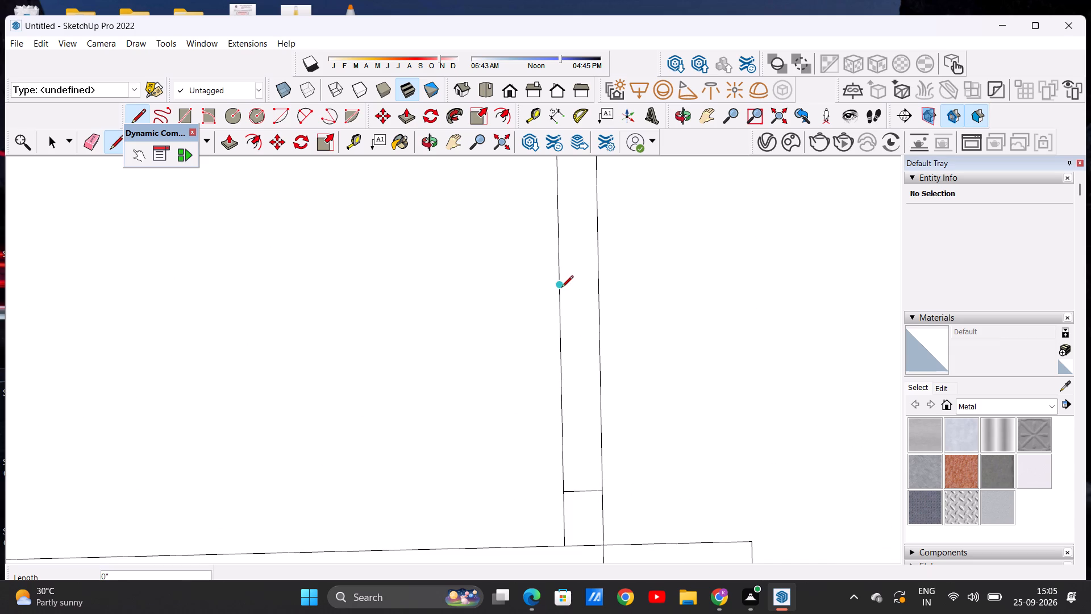
click(599, 284)
key(space)
Erase the room-side wall line between the two opening lines in the middle-left room's vertical partition.
scroll(549, 328, down, 16)
scroll(551, 358, up, 7)
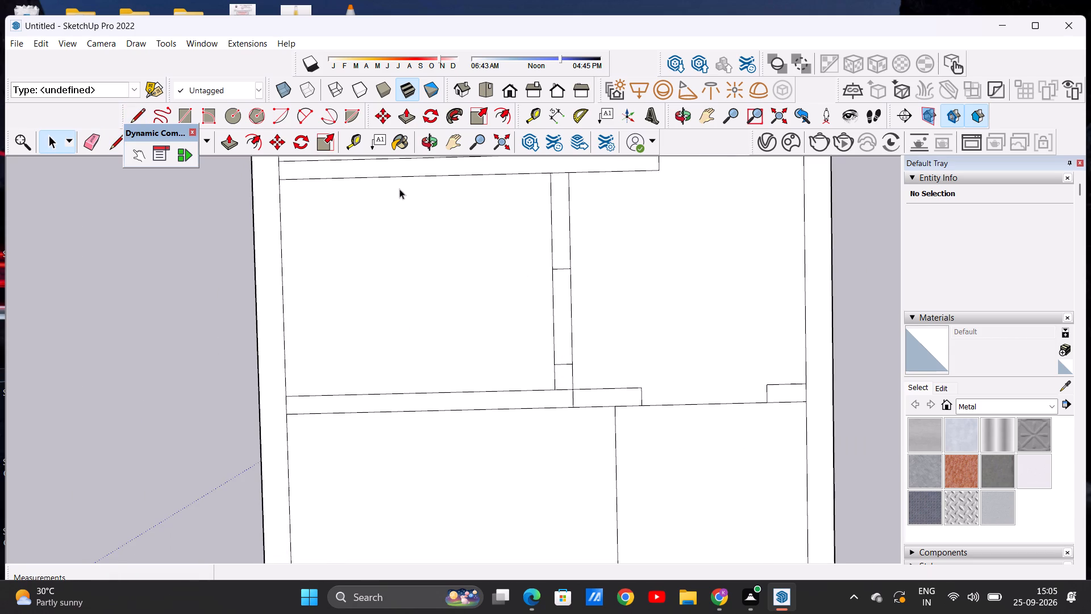
click(93, 143)
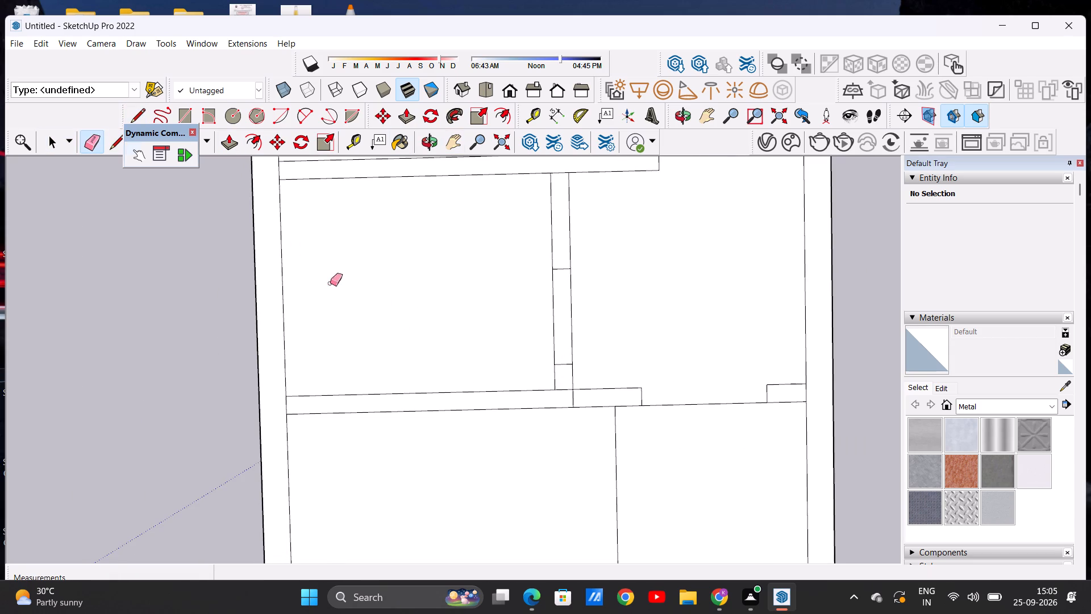
scroll(532, 320, up, 6)
drag(563, 289, 569, 292)
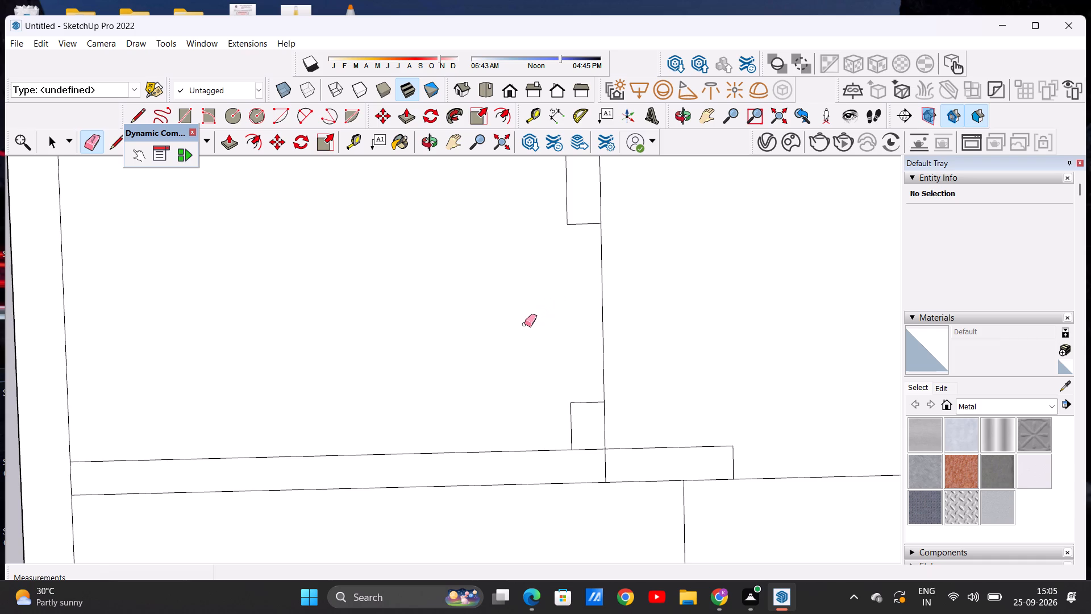
key(space)
Erase the leftover edges where the middle-left room's vertical partition meets the horizontal partition below it.
scroll(522, 325, down, 16)
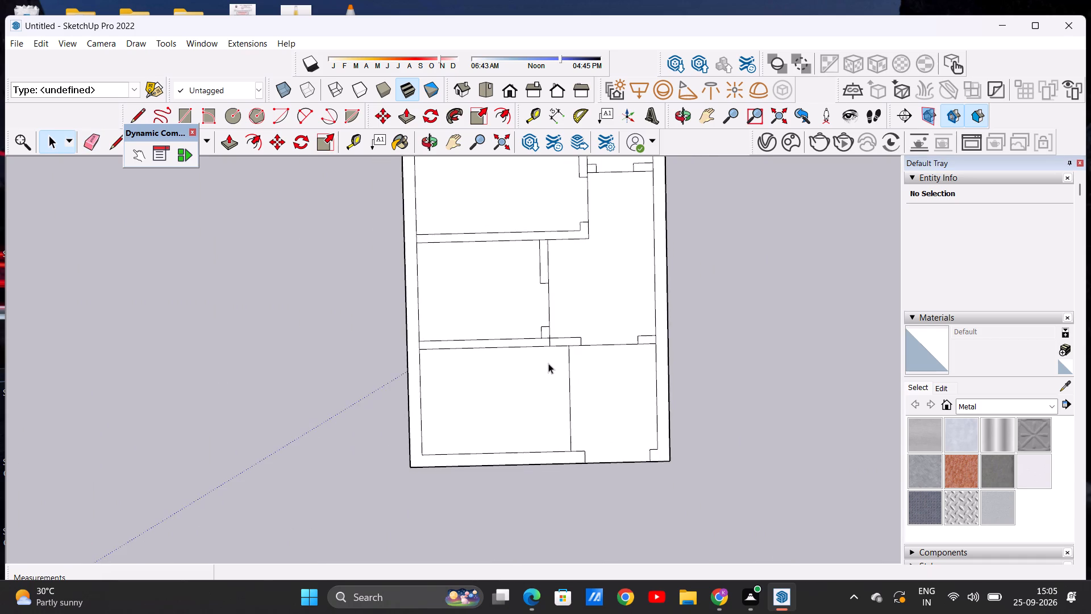
scroll(548, 363, up, 7)
scroll(548, 363, down, 14)
scroll(568, 344, up, 7)
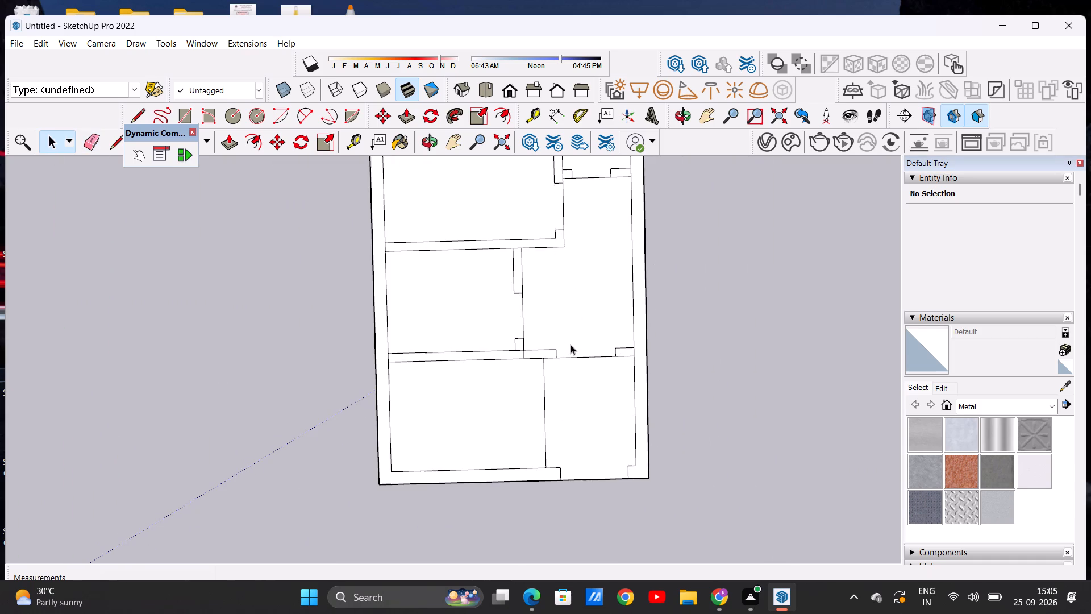
click(88, 137)
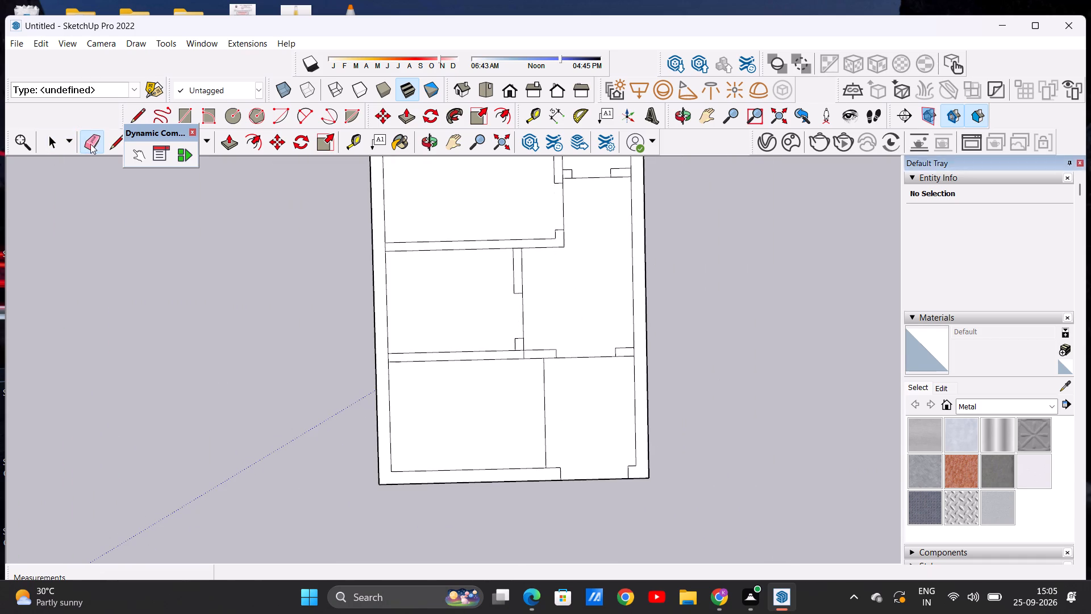
scroll(487, 333, down, 3)
scroll(513, 355, up, 13)
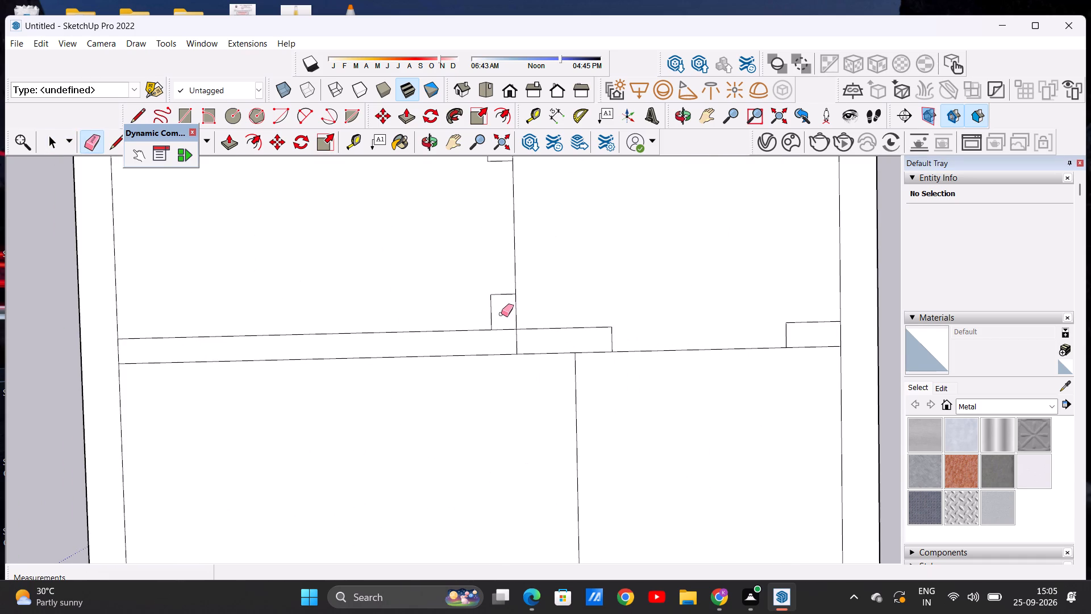
drag(501, 314, 518, 340)
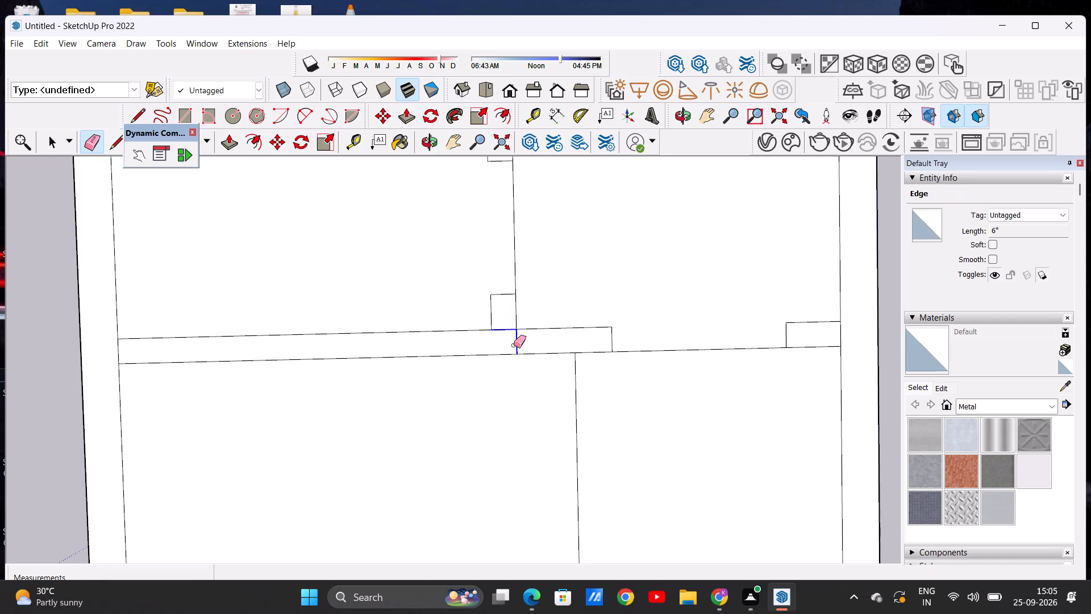
Erase the outer walls' inner line segments across both ends of the horizontal partition above the bottom rooms, merging the walls.
scroll(514, 345, down, 8)
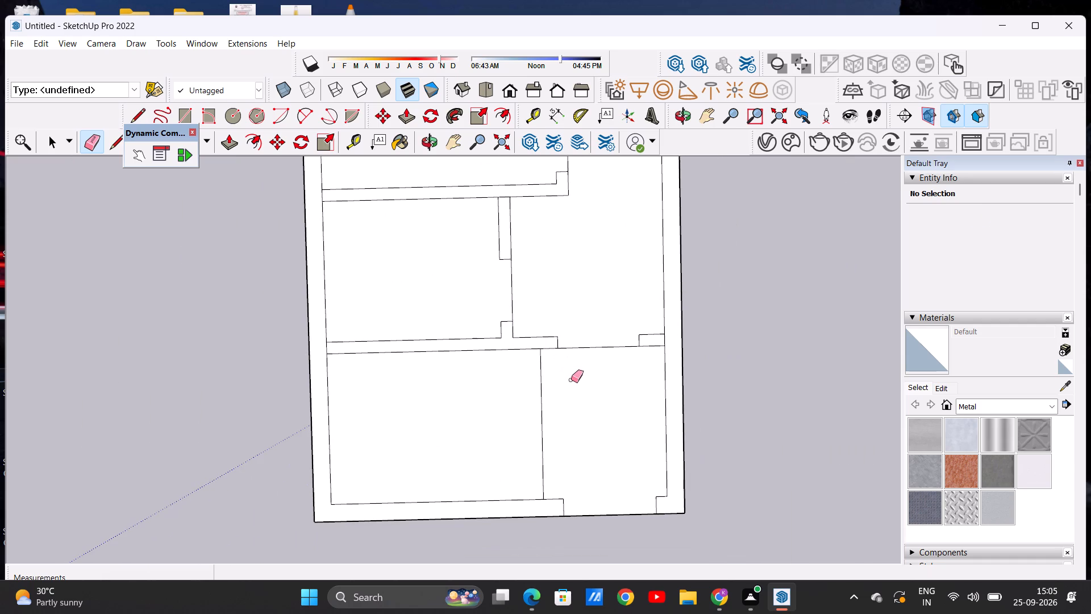
scroll(577, 439, up, 4)
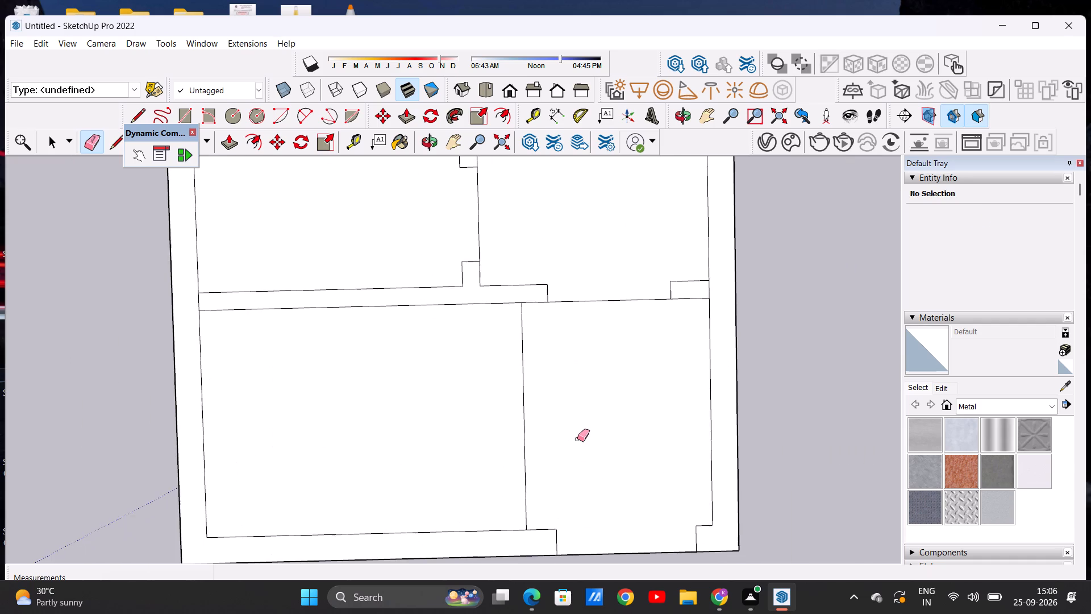
scroll(589, 358, down, 4)
scroll(670, 316, up, 7)
drag(662, 307, 699, 305)
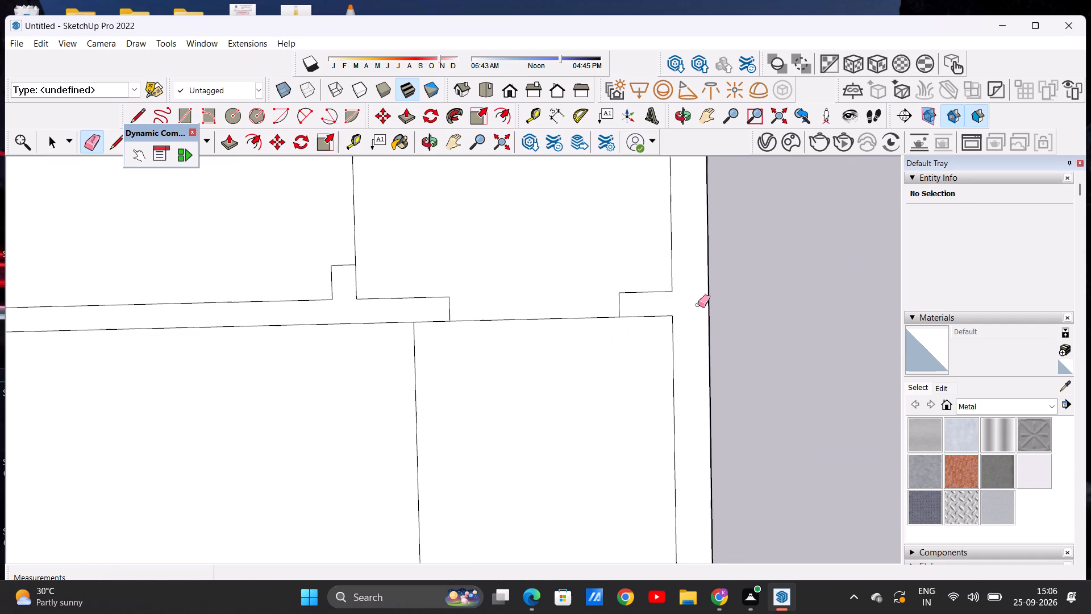
scroll(614, 349, down, 12)
scroll(517, 401, down, 3)
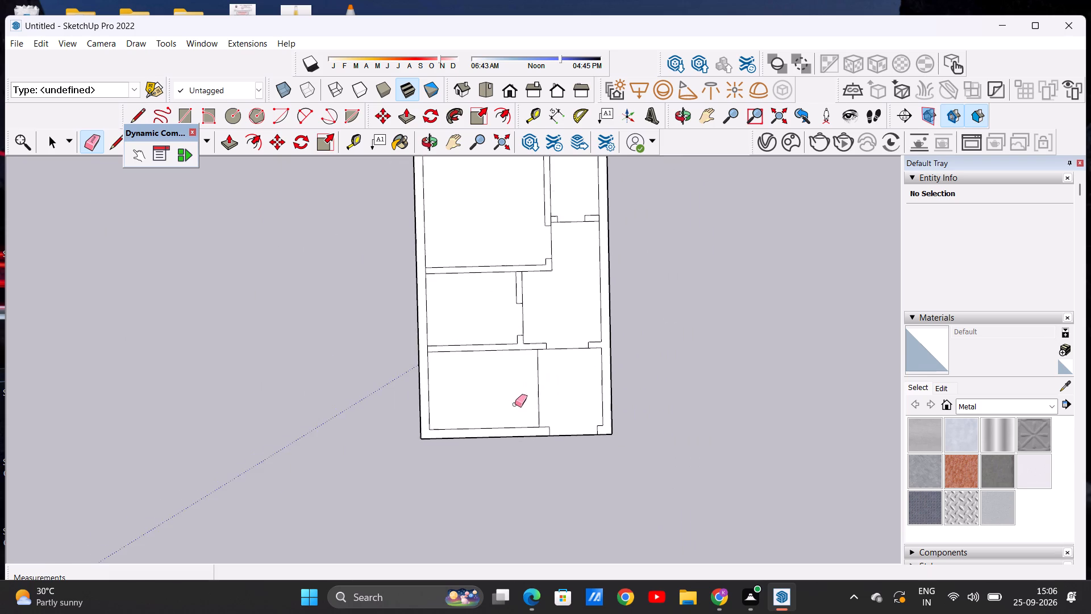
scroll(422, 320, up, 14)
drag(430, 401, 452, 406)
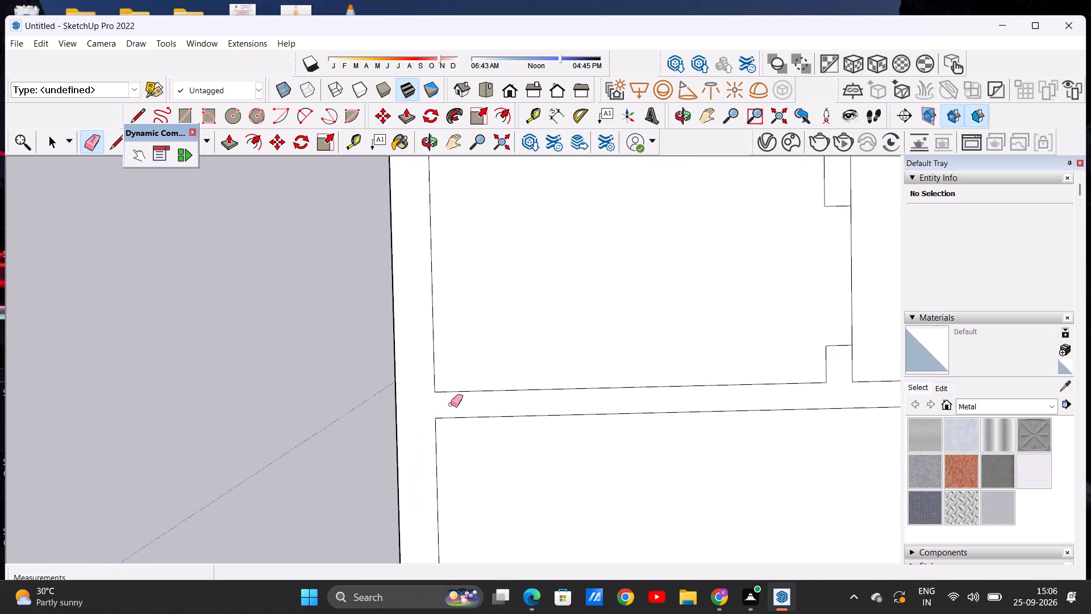
Erase the outer wall's inner line segment across the left end of the horizontal partition below the large top-left room.
scroll(415, 400, down, 13)
scroll(418, 277, up, 14)
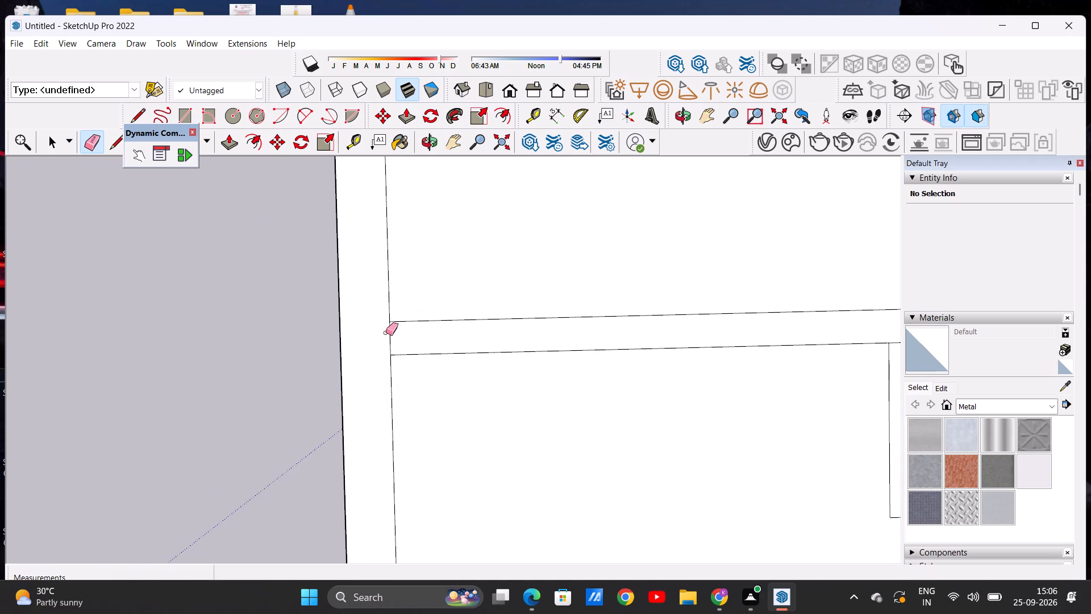
drag(389, 337, 405, 341)
scroll(386, 329, down, 17)
scroll(532, 294, up, 5)
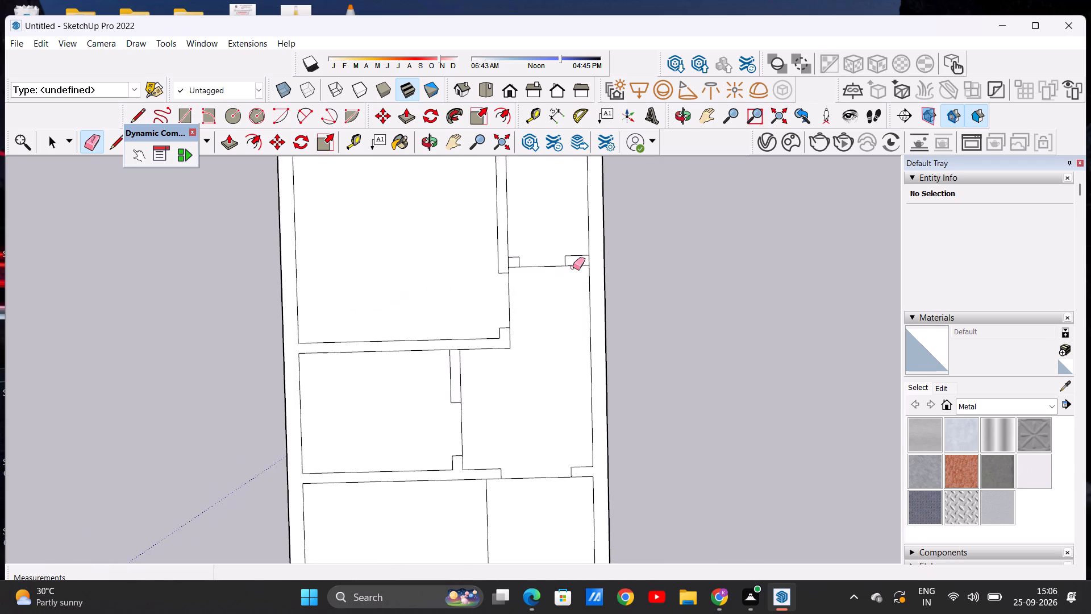
Erase the leftover line segments across both ends of the short horizontal partition below the top-right room, merging it with the adjoining walls.
scroll(573, 264, up, 8)
drag(597, 250, 615, 252)
scroll(558, 300, down, 4)
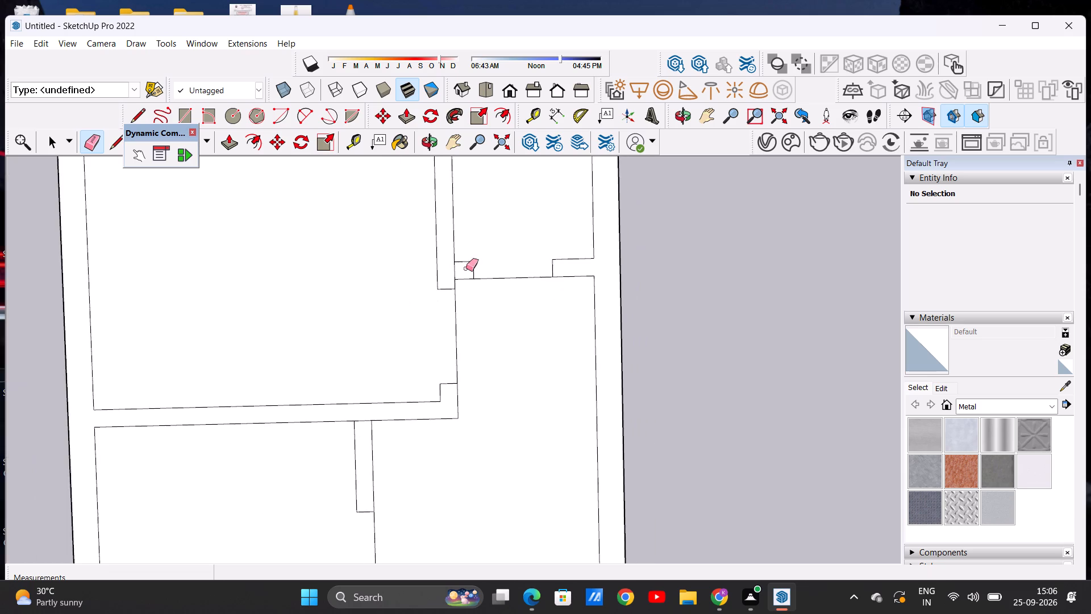
scroll(434, 259, up, 6)
drag(463, 281, 478, 278)
scroll(457, 293, down, 7)
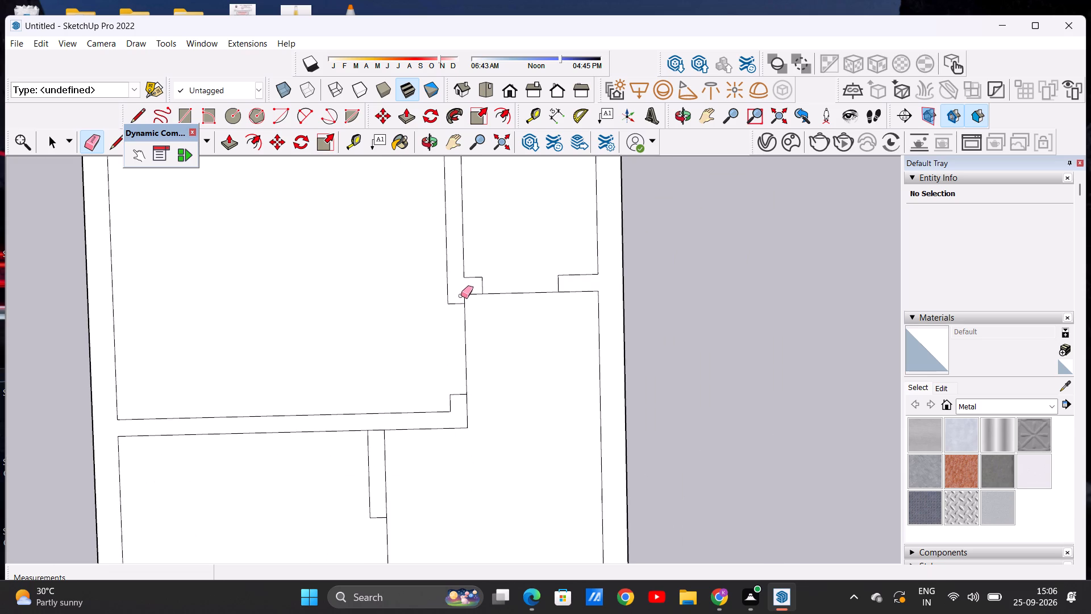
Erase the outer wall's inner line segment across the upper end of the vertical partition between the two top rooms.
scroll(469, 292, down, 10)
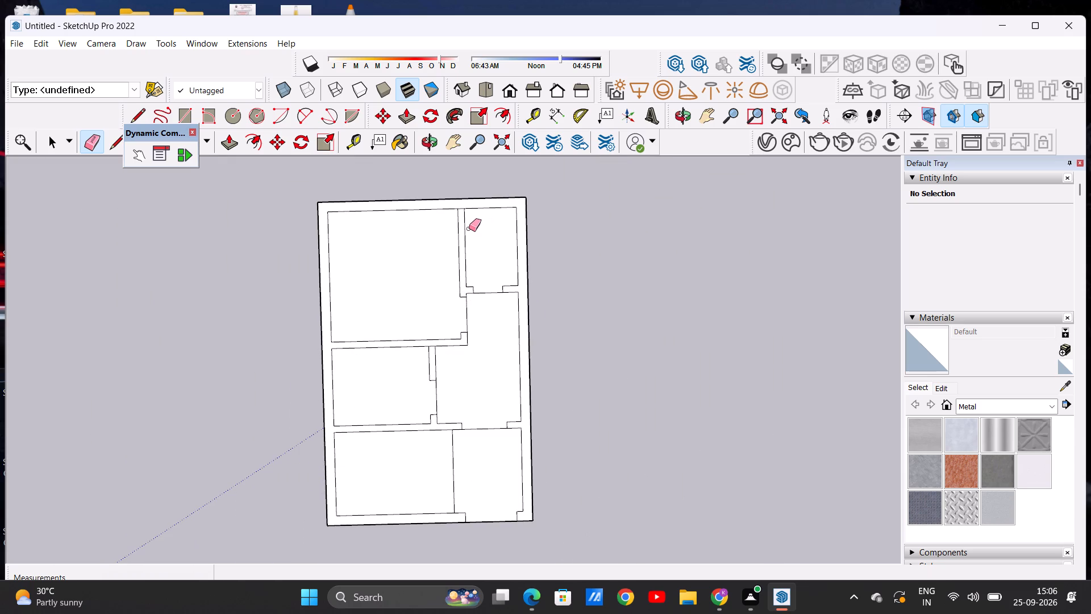
scroll(453, 227, up, 7)
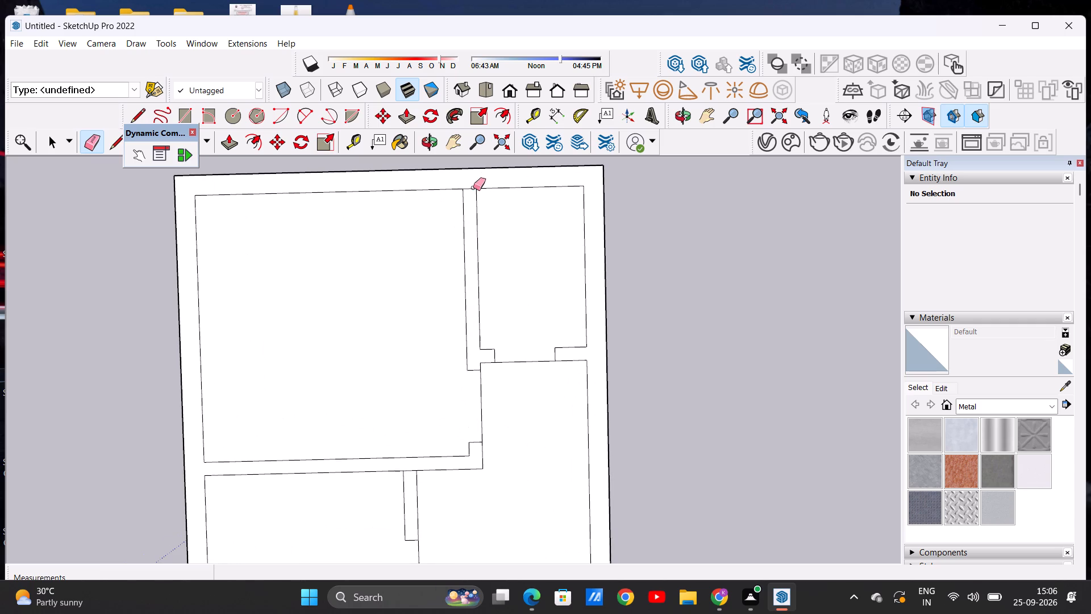
drag(467, 186, 473, 205)
key(space)
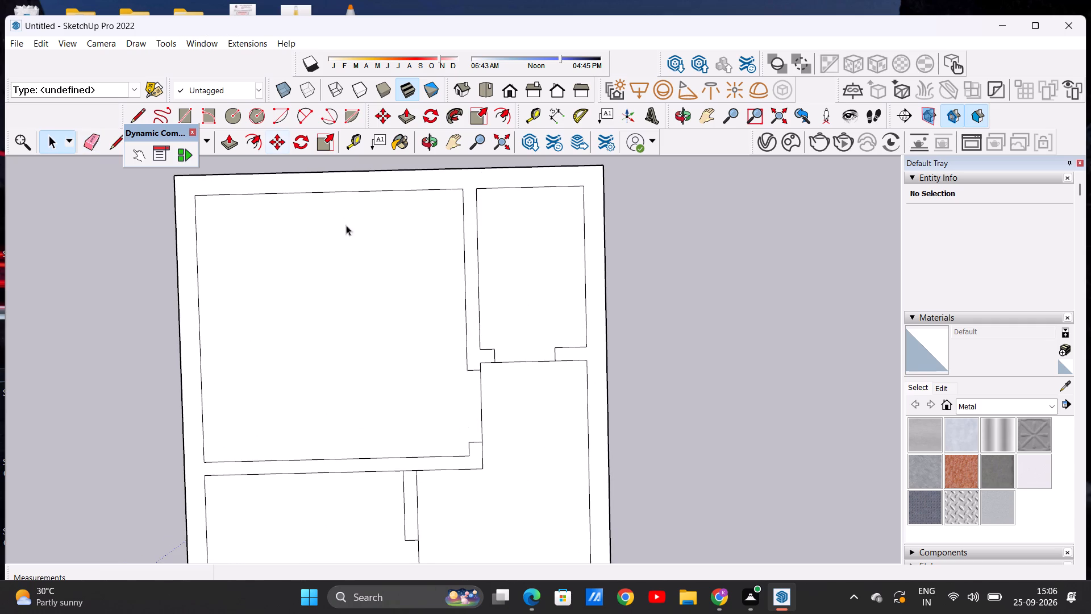
Erase the line segment where the middle-left room's vertical partition meets the horizontal partition above it.
click(98, 142)
scroll(430, 256, down, 5)
scroll(433, 501, up, 7)
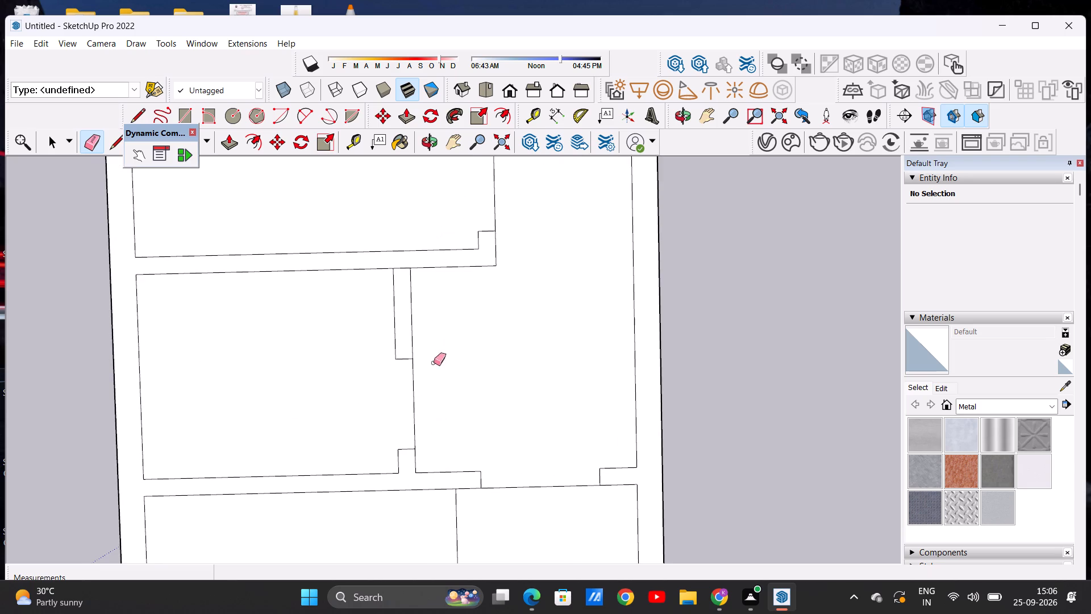
drag(401, 266, 402, 279)
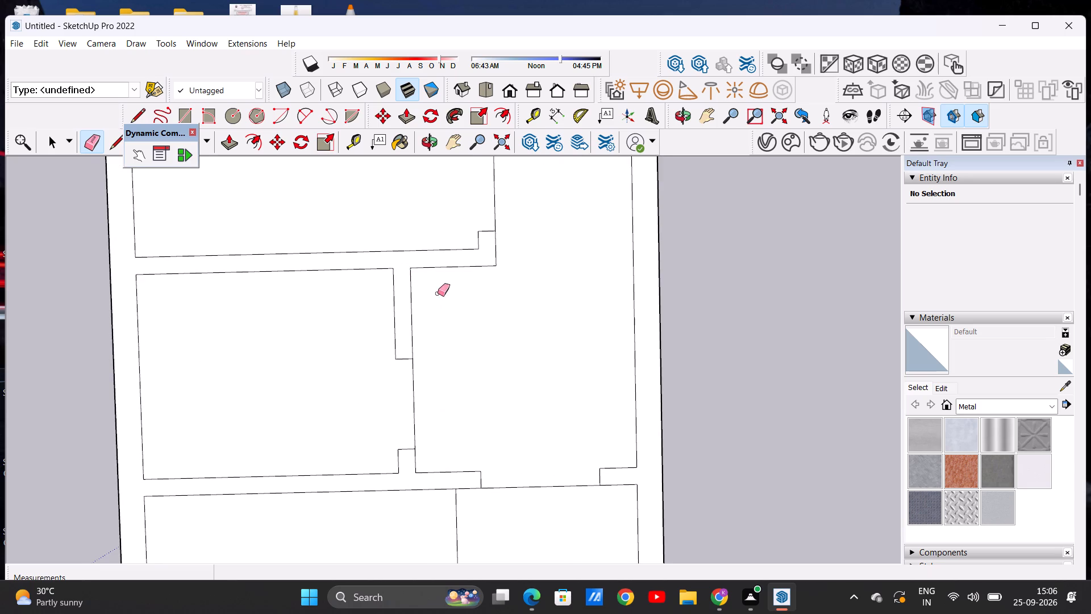
Examine the whole floor plan, checking the wall junctions and door openings.
scroll(439, 294, down, 9)
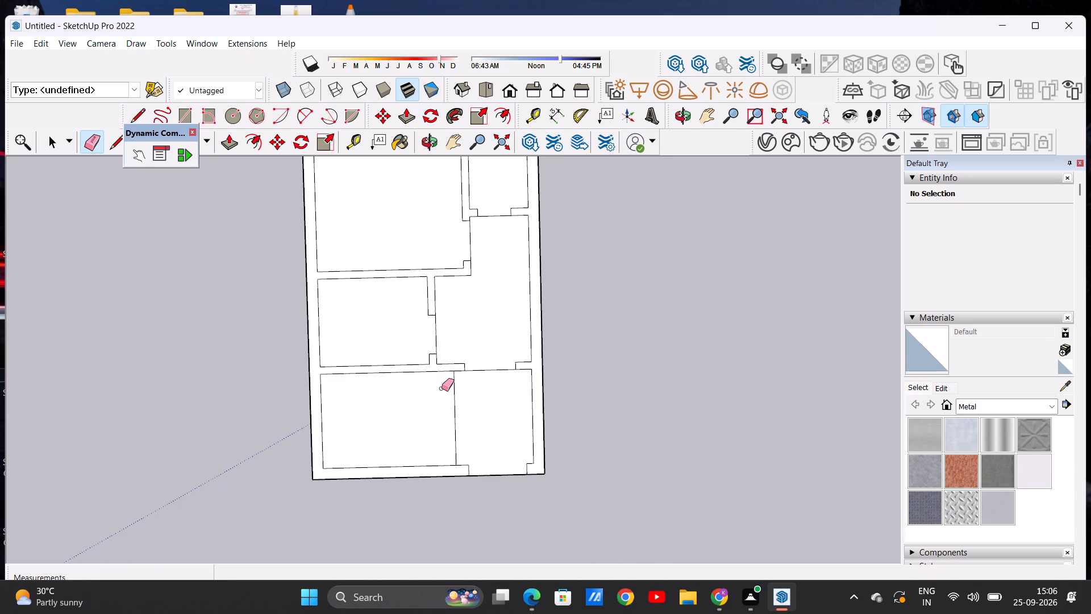
scroll(409, 410, down, 2)
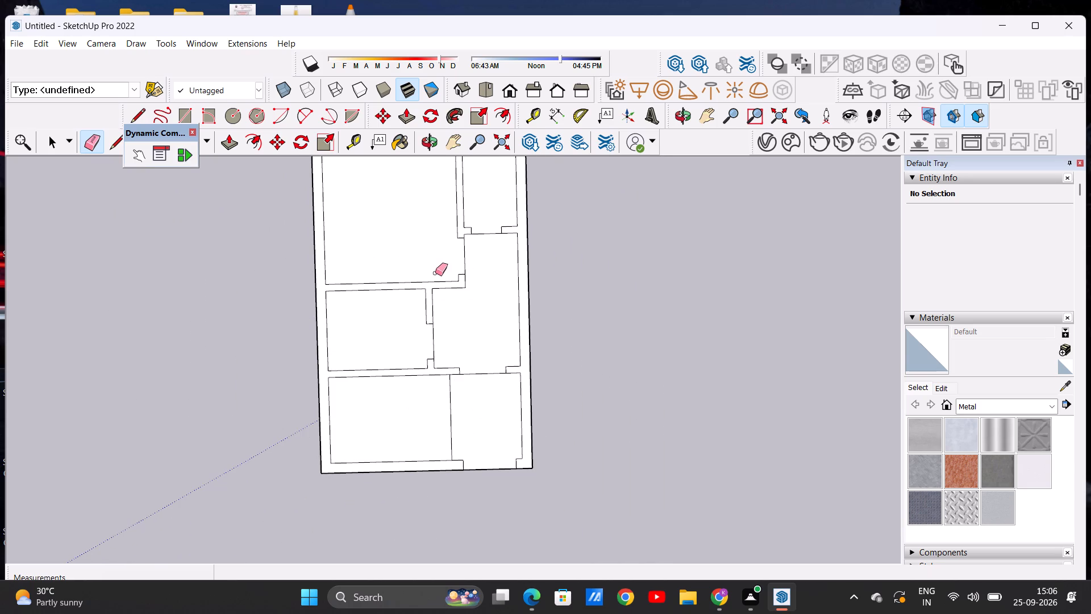
scroll(439, 268, up, 6)
key(space)
scroll(438, 324, down, 6)
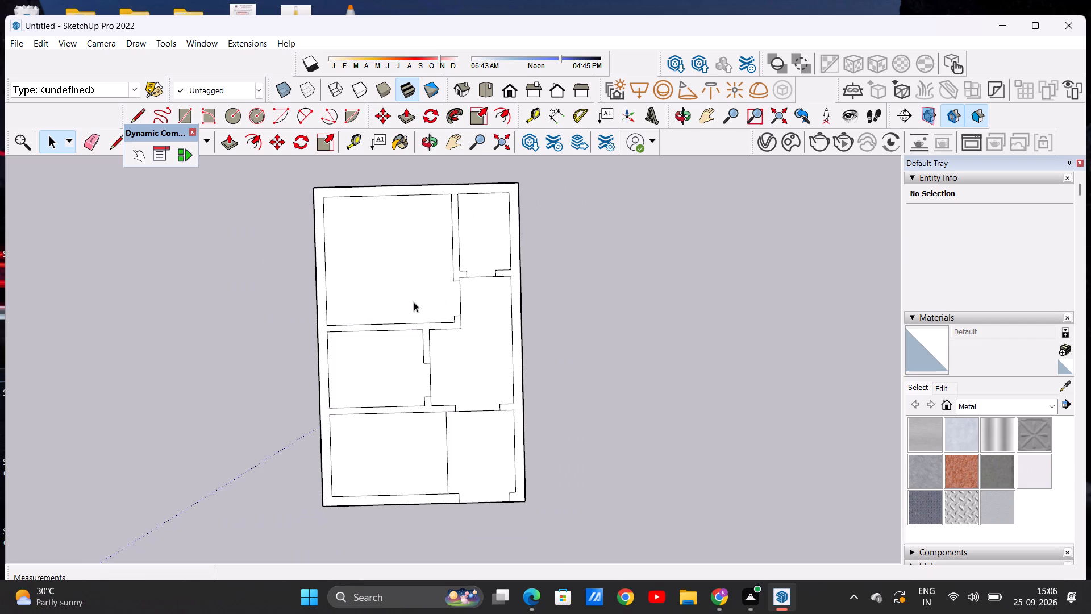
scroll(406, 314, down, 5)
scroll(401, 292, up, 8)
scroll(409, 288, down, 6)
scroll(389, 302, up, 4)
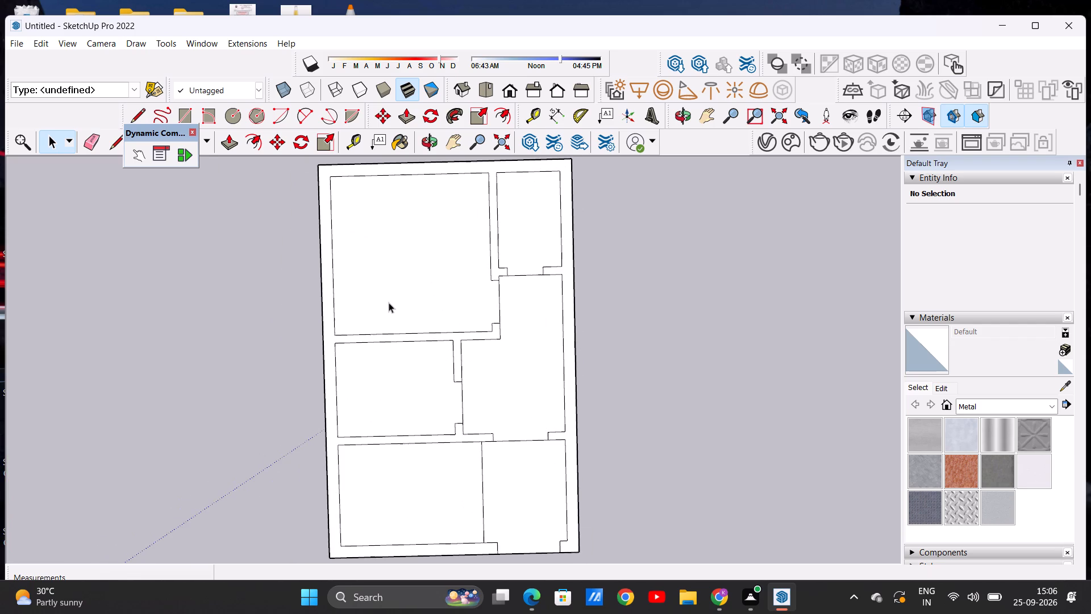
scroll(396, 303, down, 2)
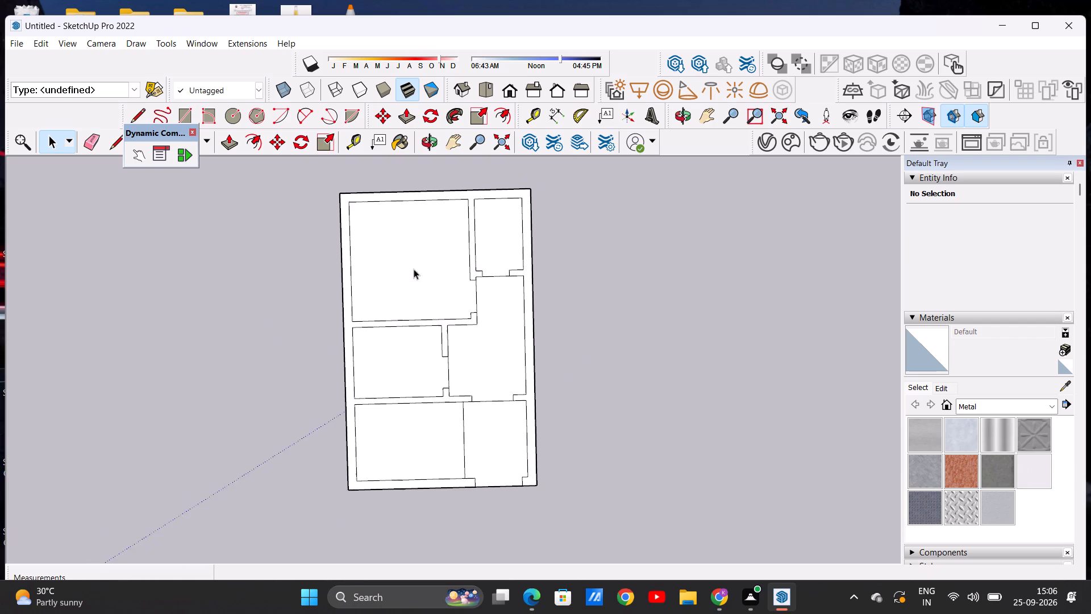
scroll(414, 269, down, 1)
scroll(398, 293, up, 5)
scroll(399, 294, down, 4)
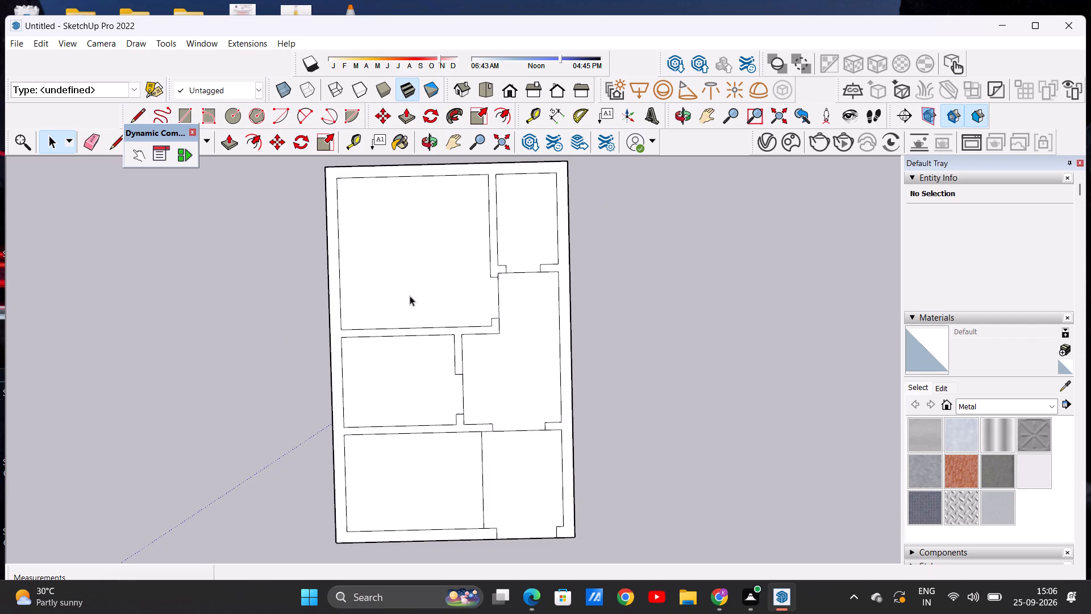
scroll(476, 293, up, 3)
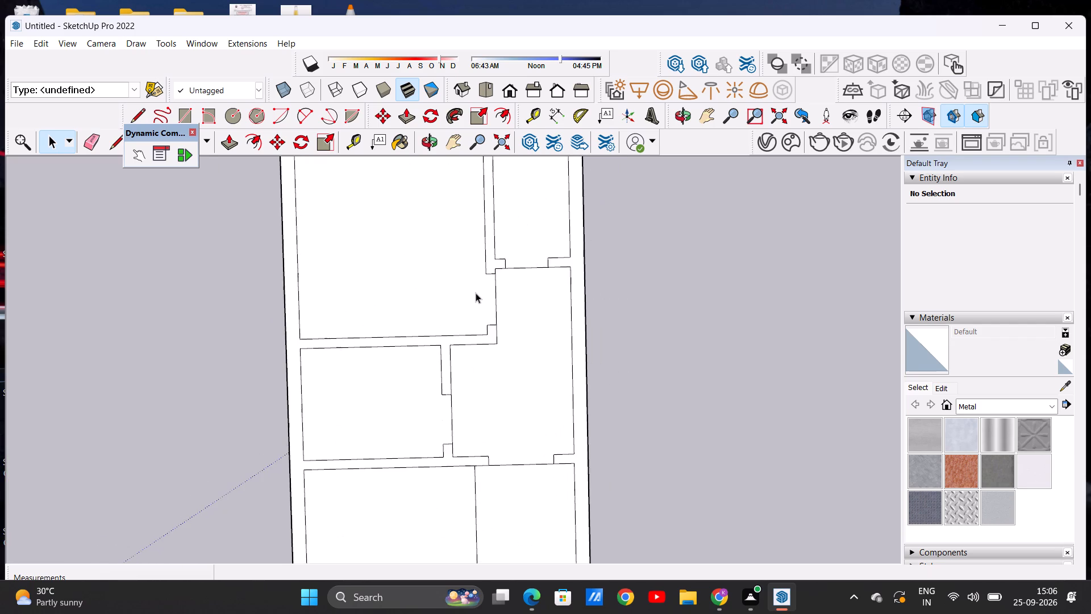
scroll(476, 293, up, 2)
scroll(469, 301, down, 6)
scroll(501, 244, up, 3)
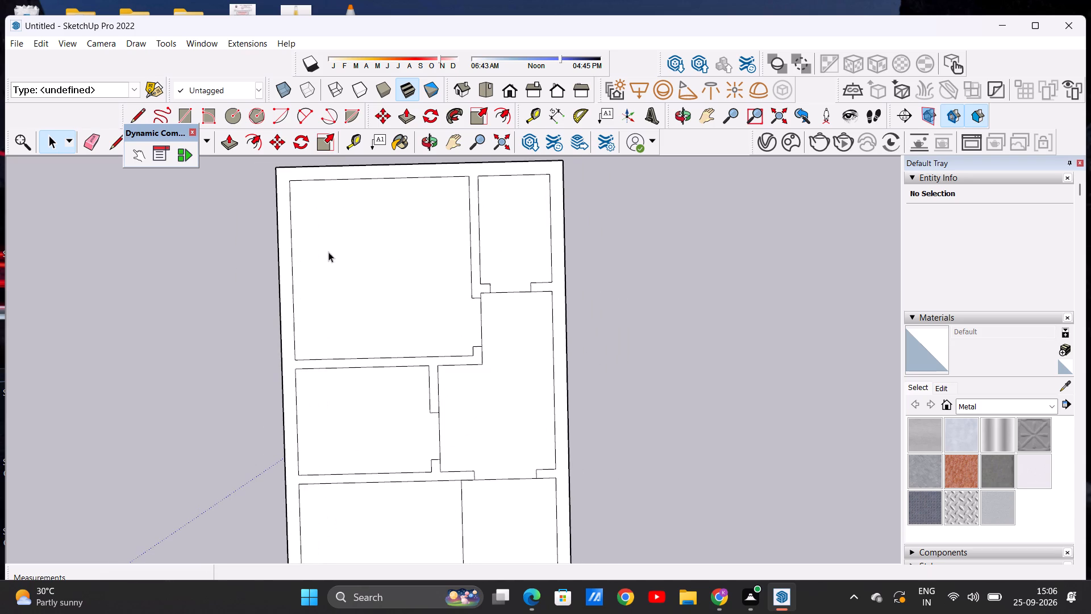
Mark an opening in the top outer wall of the top-right room with two 9" lines across the wall.
click(138, 111)
scroll(505, 335, down, 6)
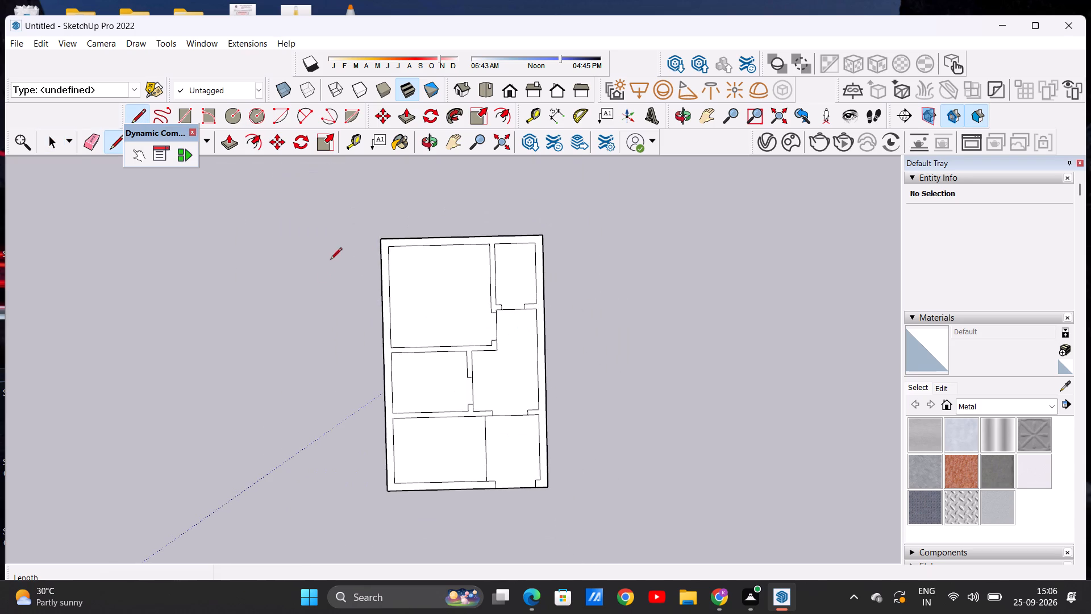
scroll(402, 235, up, 7)
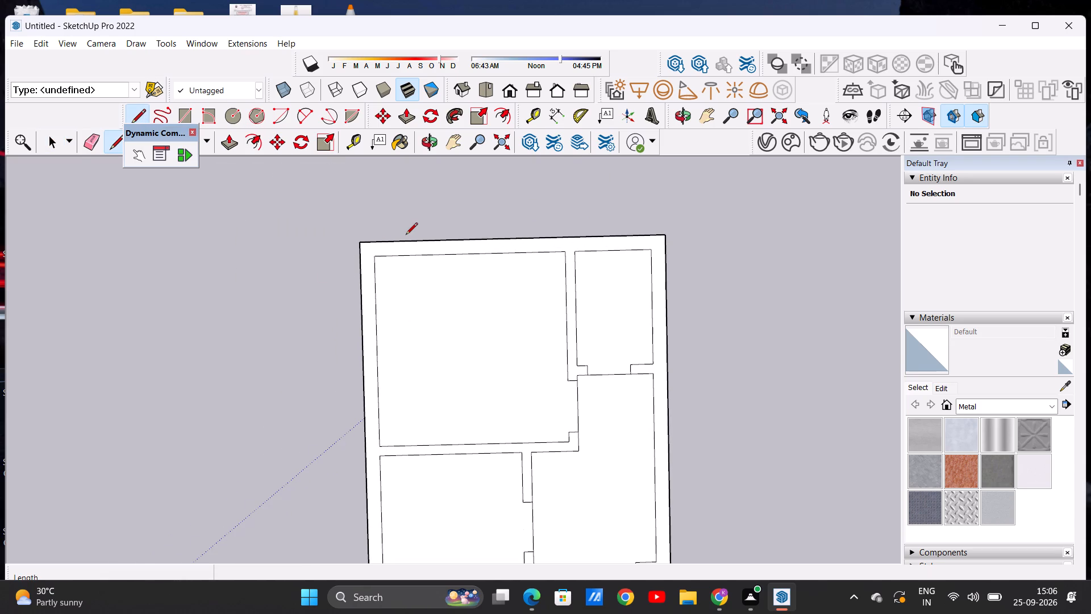
scroll(580, 272, up, 6)
click(602, 211)
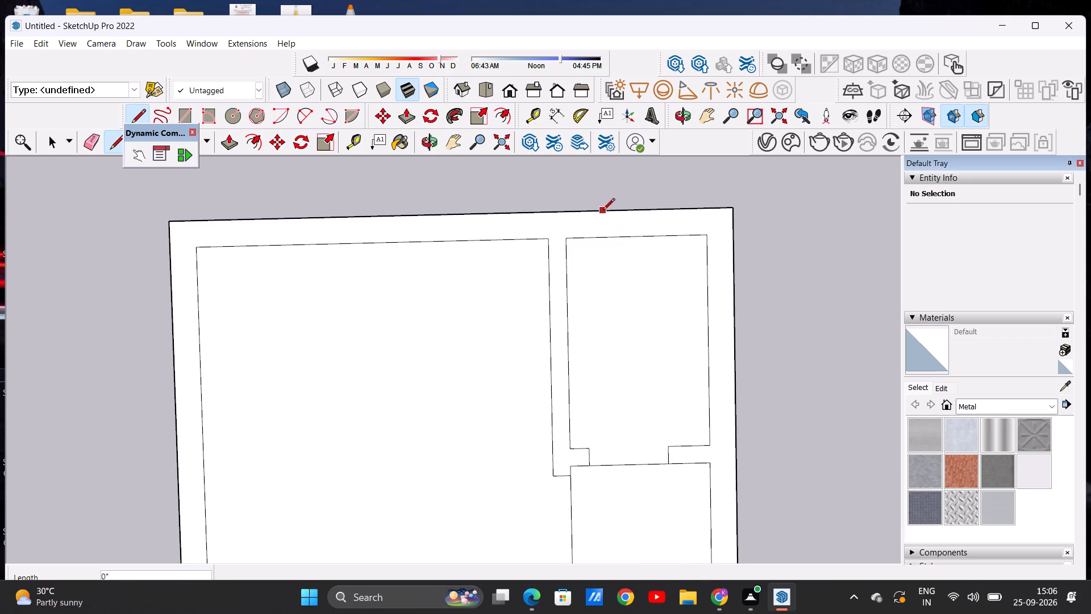
click(602, 238)
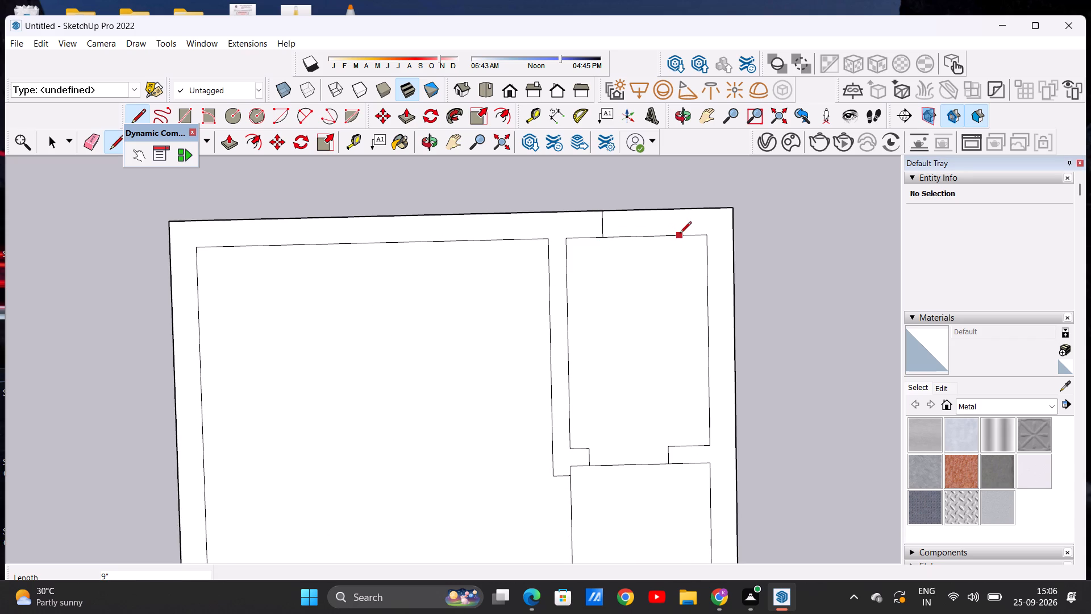
click(674, 238)
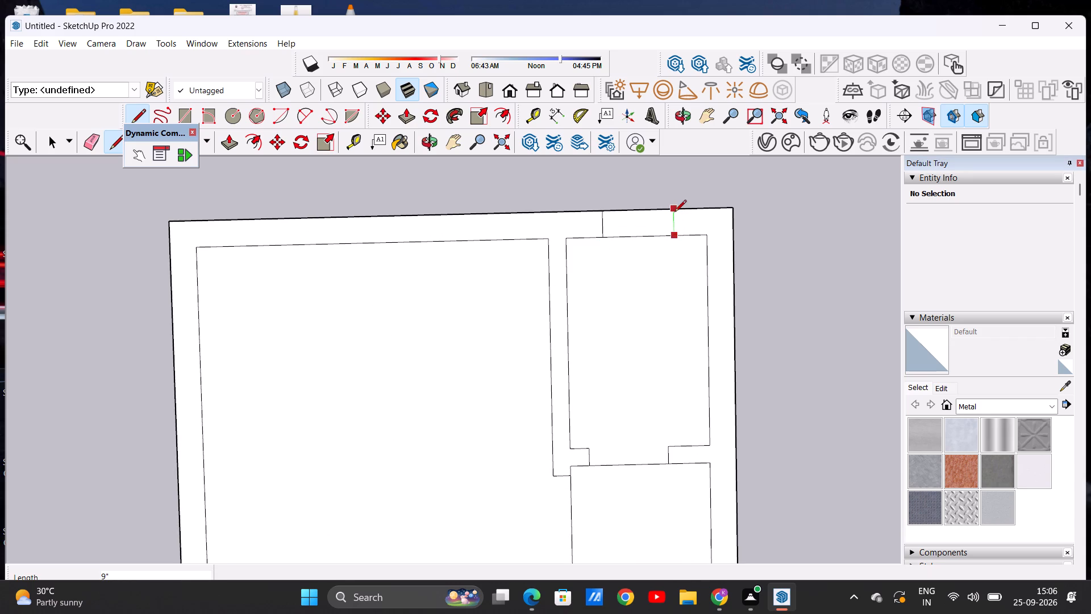
click(674, 213)
Mark an opening in the right outer wall of the middle-right space with two 9" lines across the wall.
scroll(671, 275, down, 8)
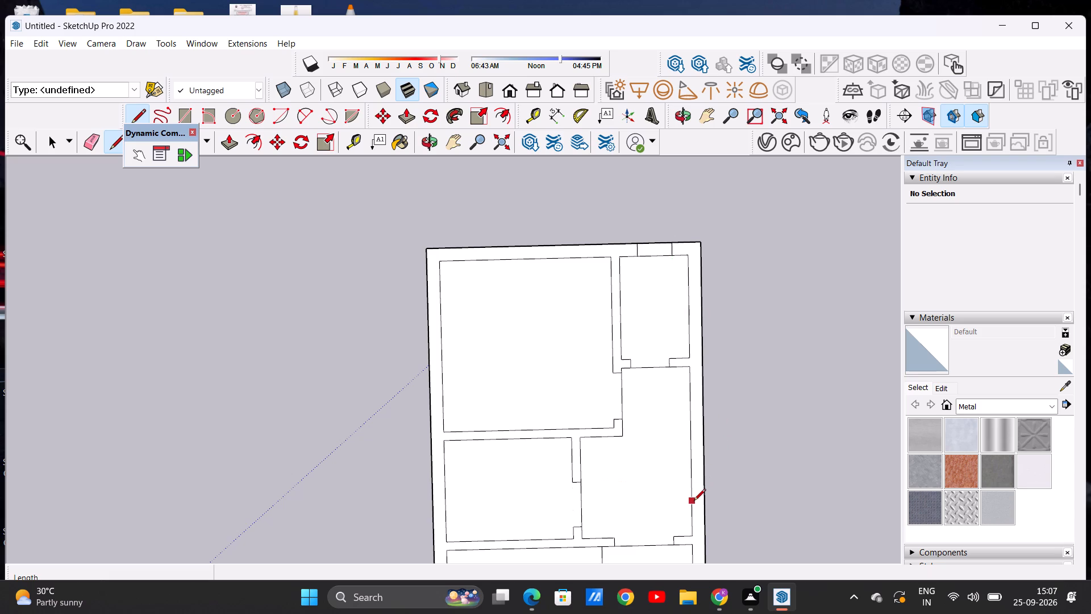
click(693, 442)
click(703, 443)
click(688, 509)
click(701, 508)
Mark an opening in the right outer wall of the bottom-right room with two 9" lines across the wall.
scroll(632, 363, down, 7)
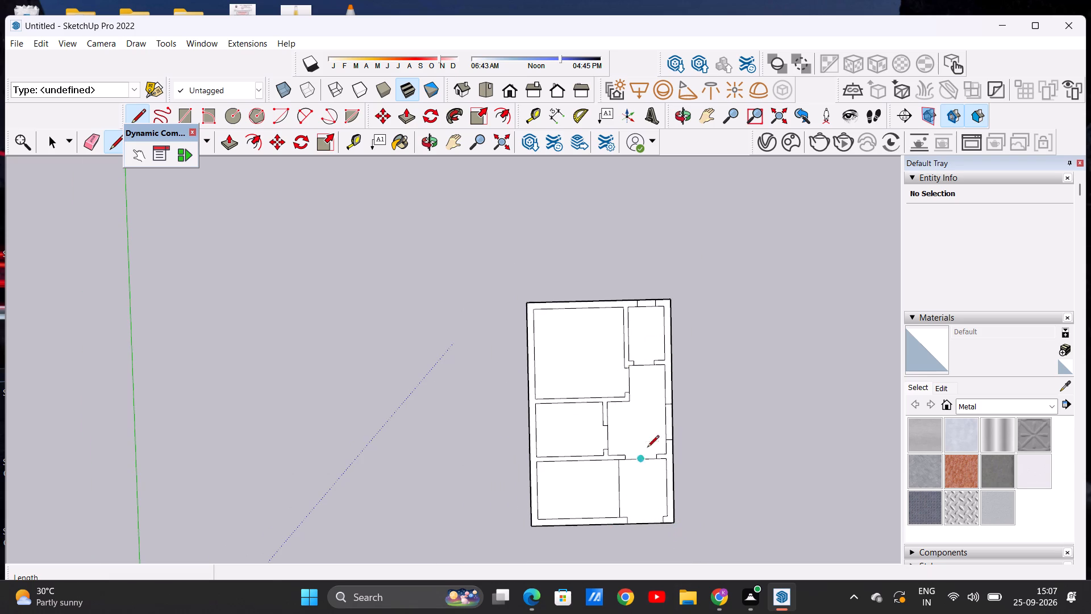
scroll(659, 503, up, 11)
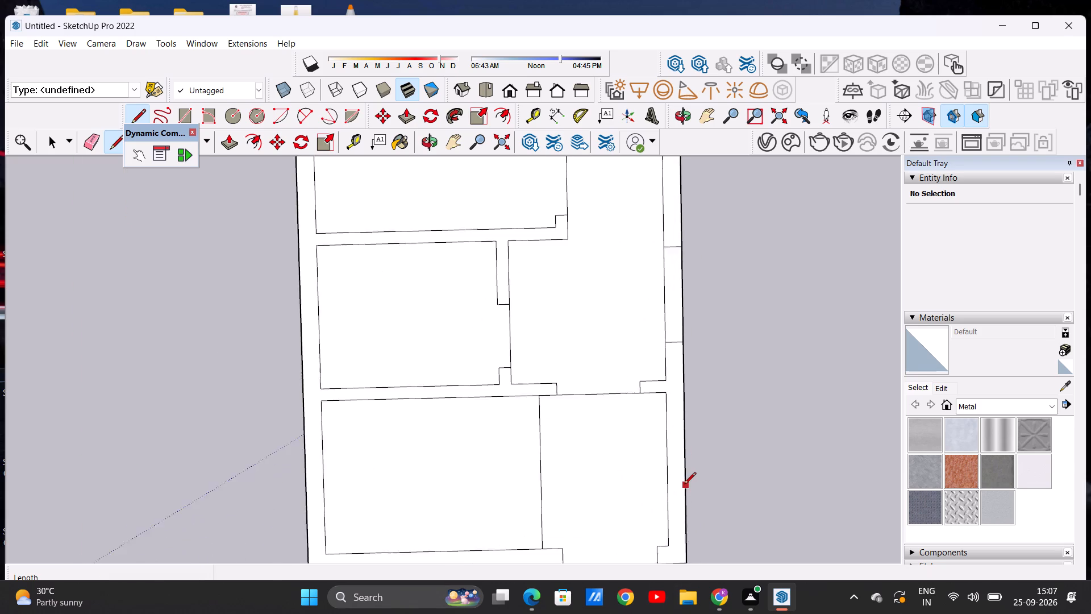
scroll(684, 485, up, 1)
click(666, 442)
click(685, 442)
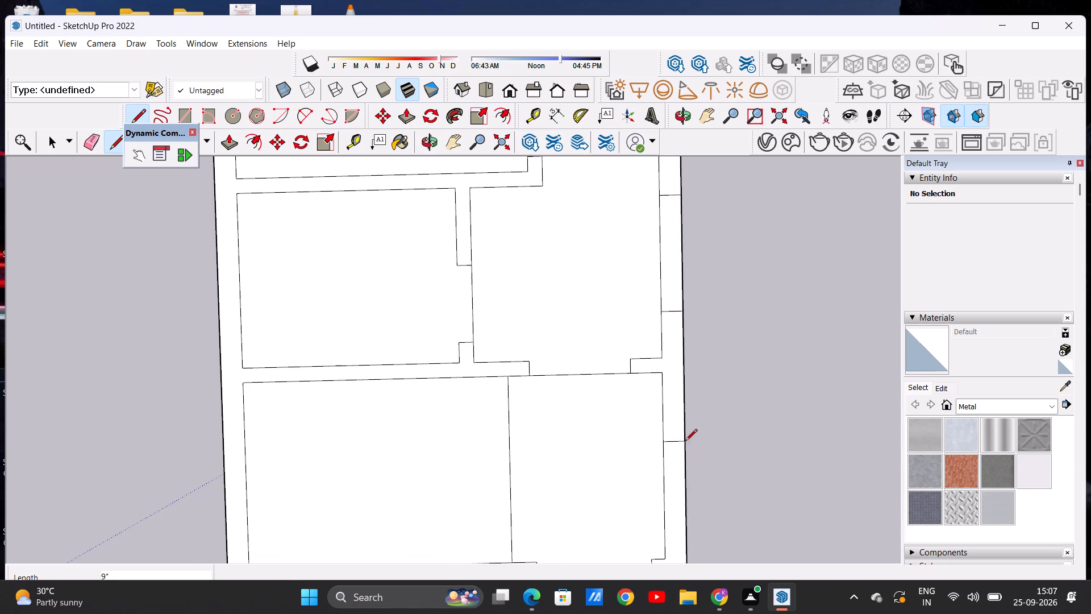
scroll(674, 463, down, 7)
scroll(678, 505, up, 7)
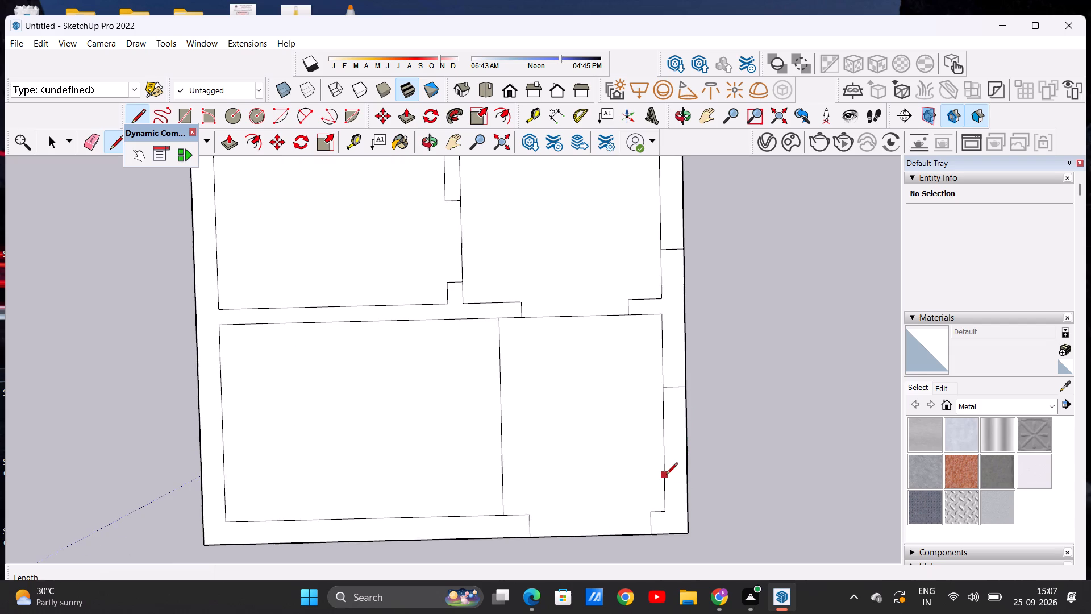
click(666, 475)
click(686, 480)
Mark an opening in the left outer wall of the large top-left room with two 9" lines across the wall.
scroll(680, 493, down, 10)
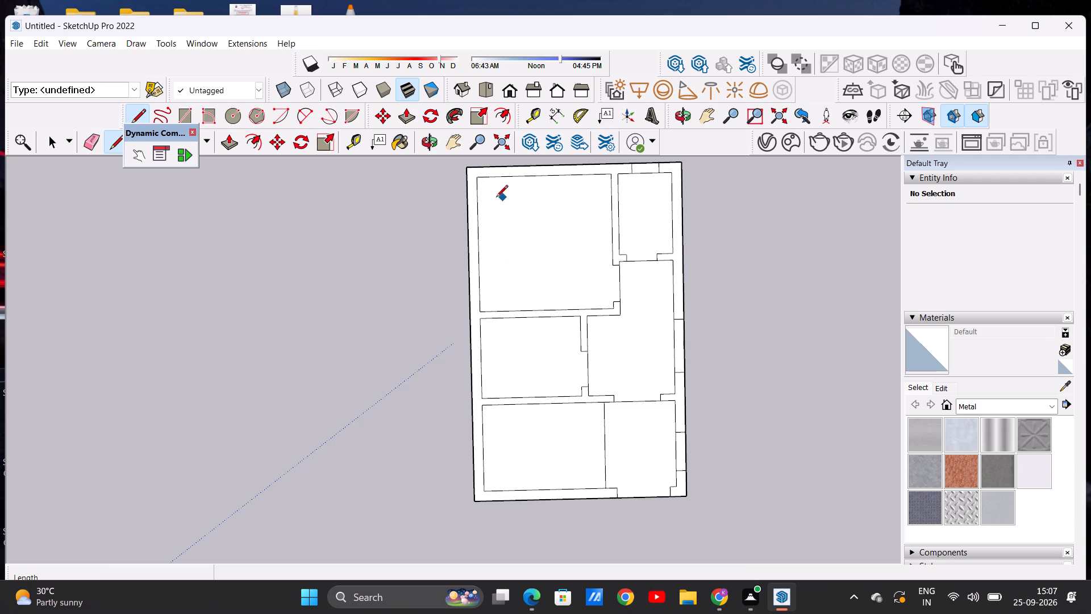
scroll(480, 191, up, 7)
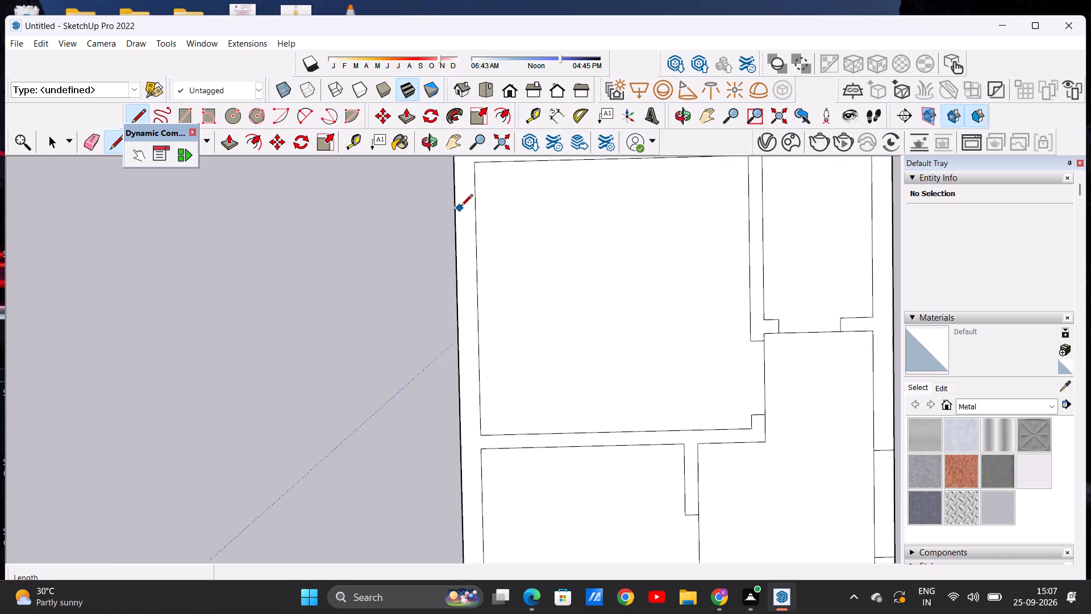
click(456, 223)
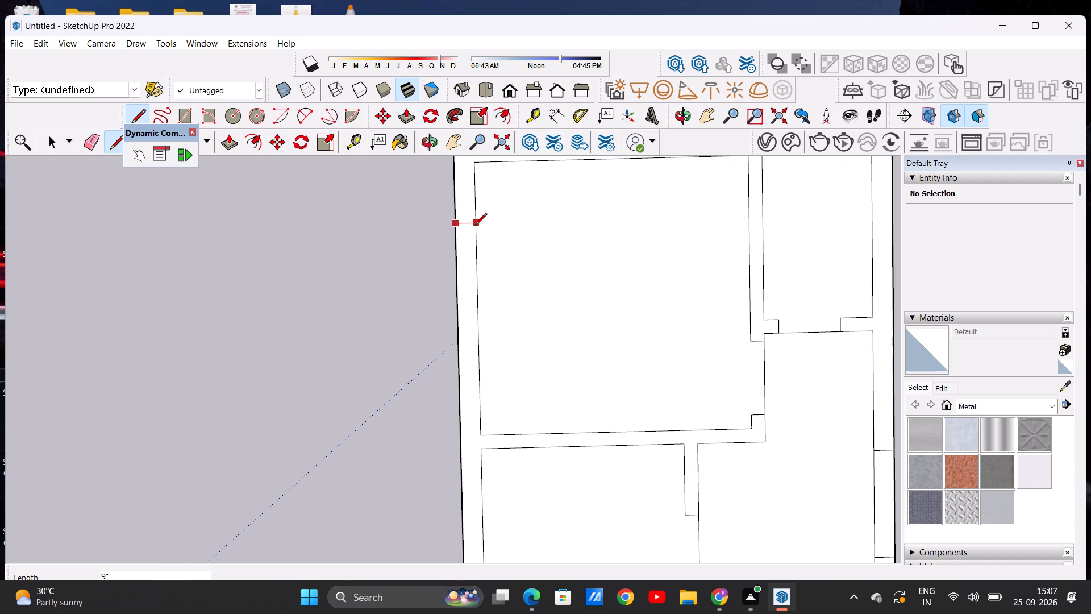
click(475, 226)
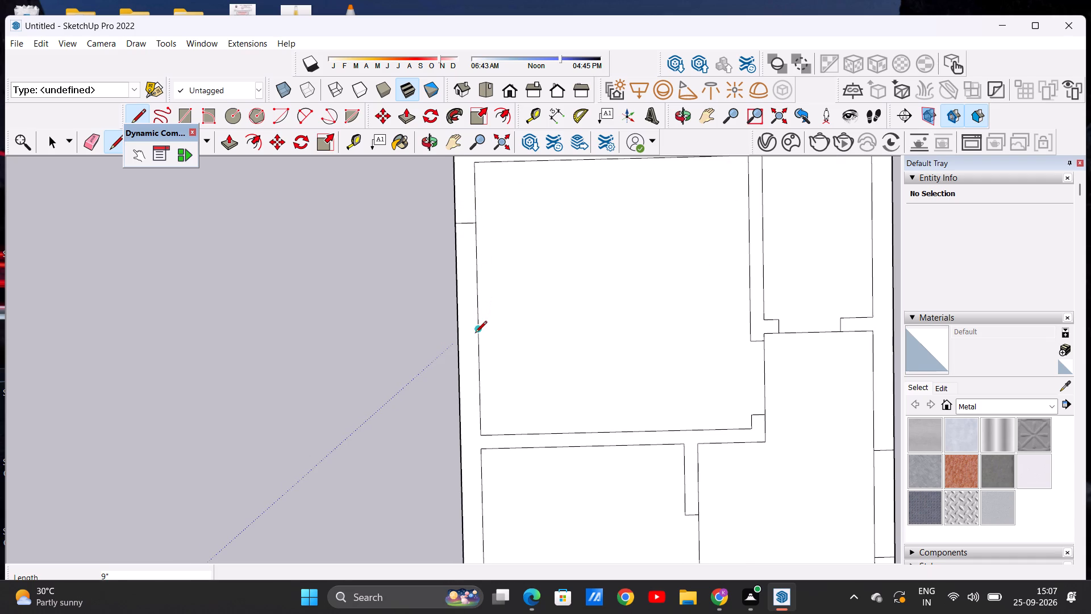
click(475, 334)
click(459, 327)
Mark an opening in the left outer wall of the middle-left room with two 9" lines across the wall.
scroll(478, 248, down, 5)
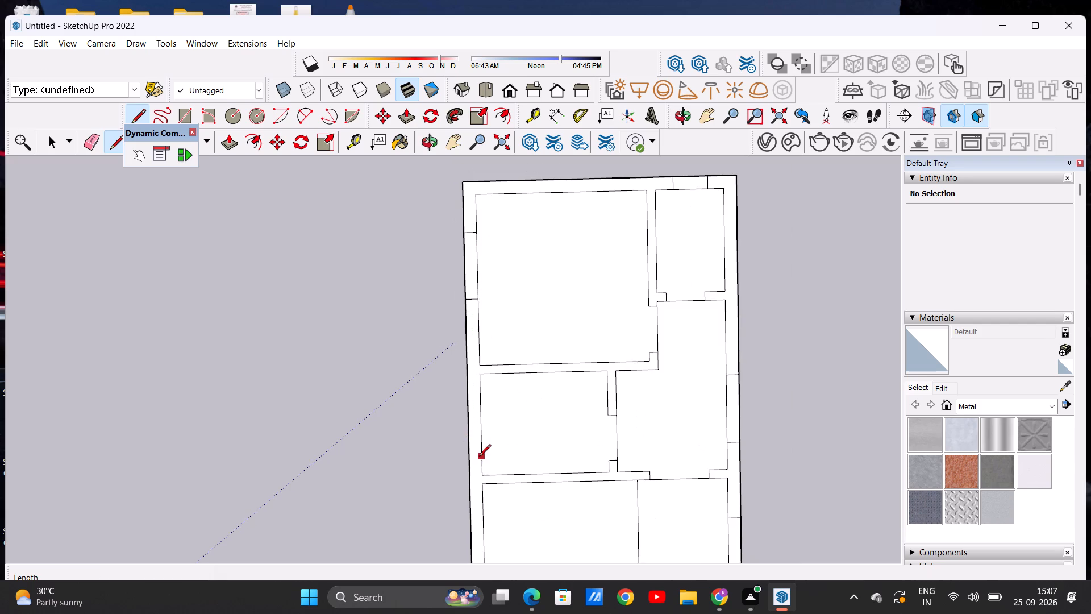
scroll(471, 387, down, 3)
scroll(481, 439, up, 7)
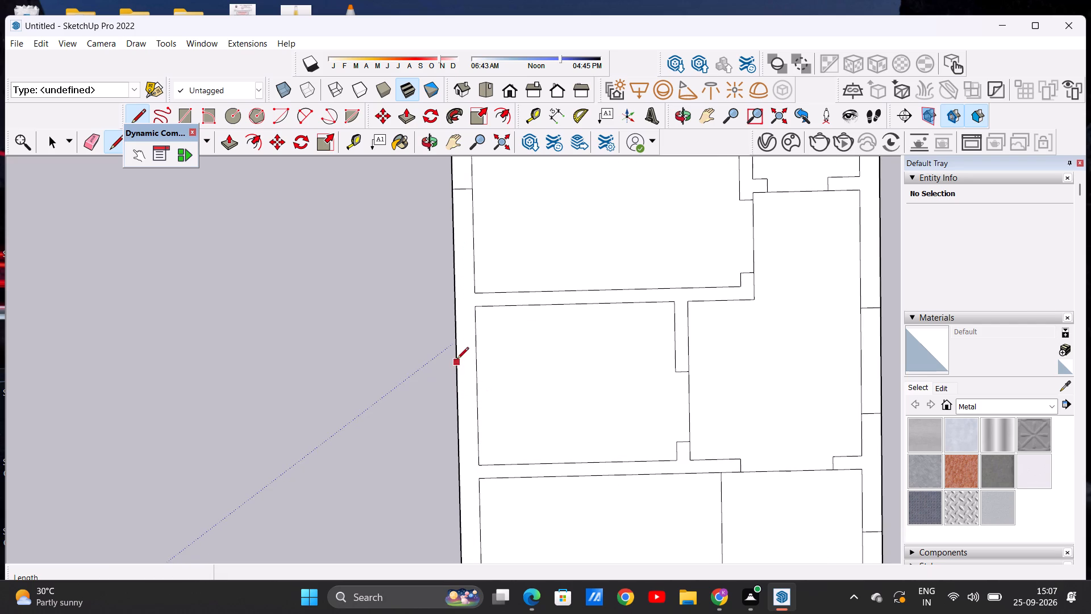
click(455, 351)
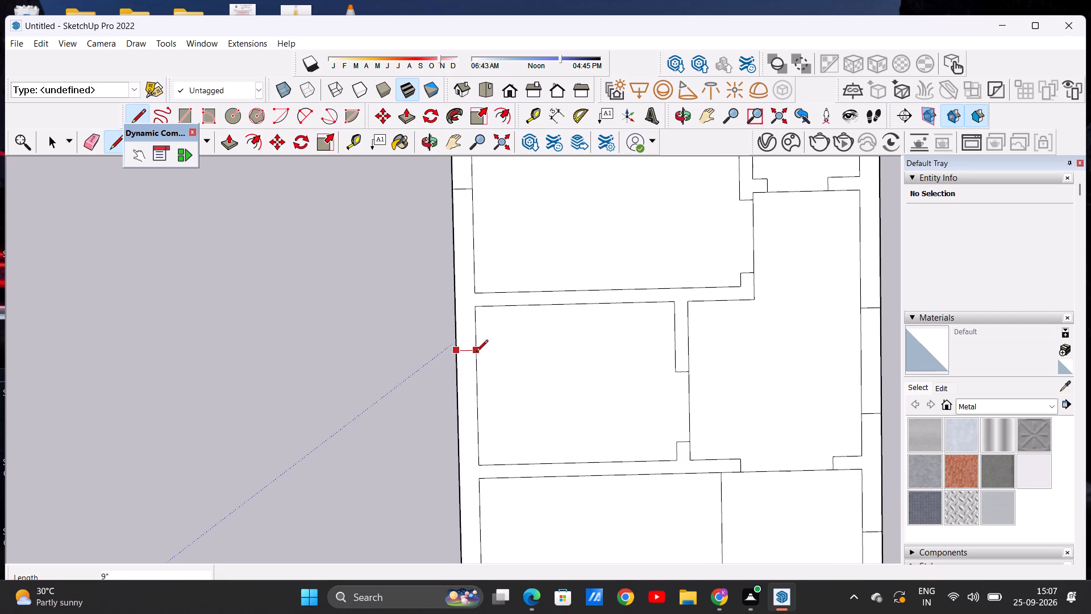
click(476, 352)
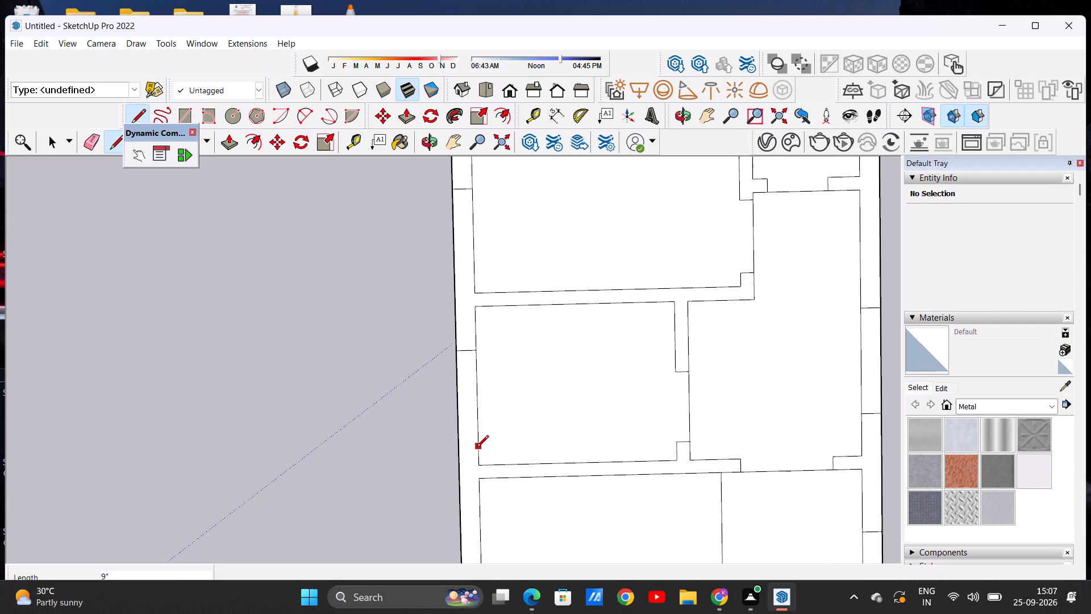
click(477, 445)
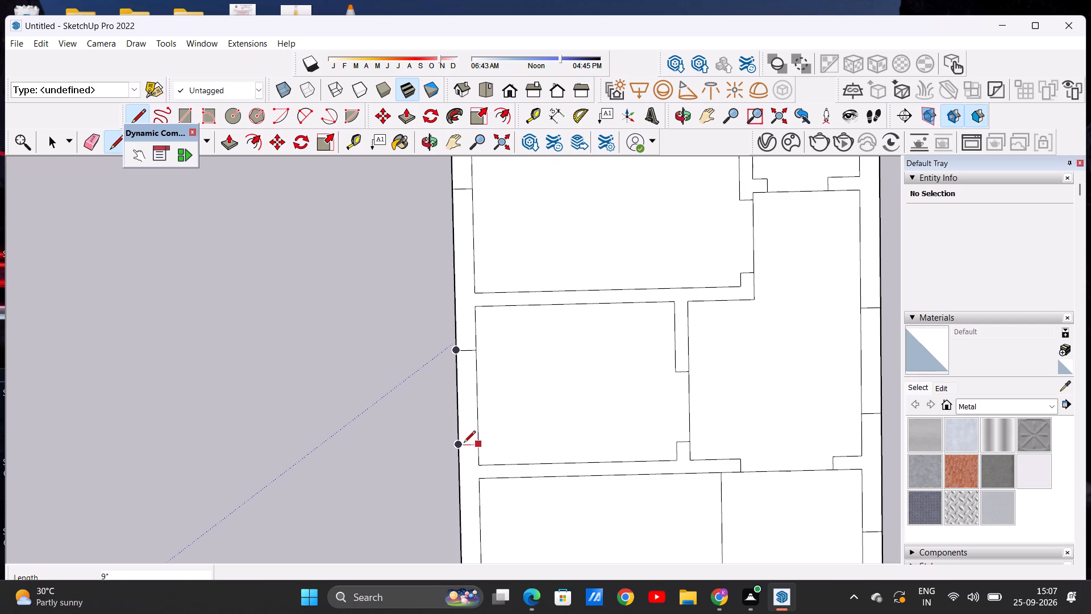
click(464, 443)
Mark an opening in the left outer wall of the bottom-left room with two 9" lines across the wall.
scroll(482, 357, down, 5)
scroll(477, 547, up, 3)
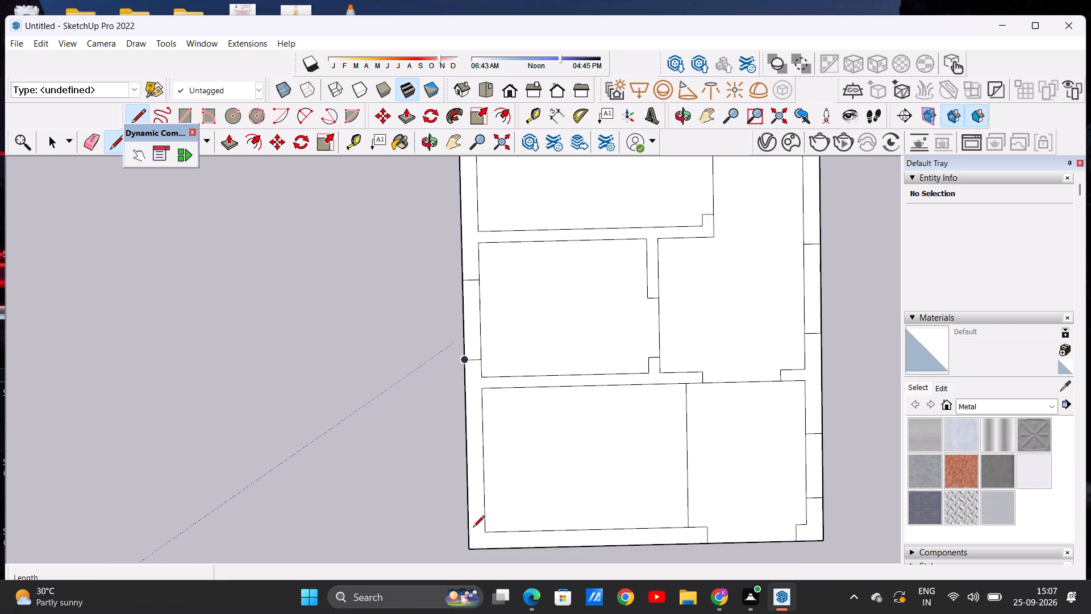
scroll(470, 479, up, 5)
scroll(445, 464, down, 4)
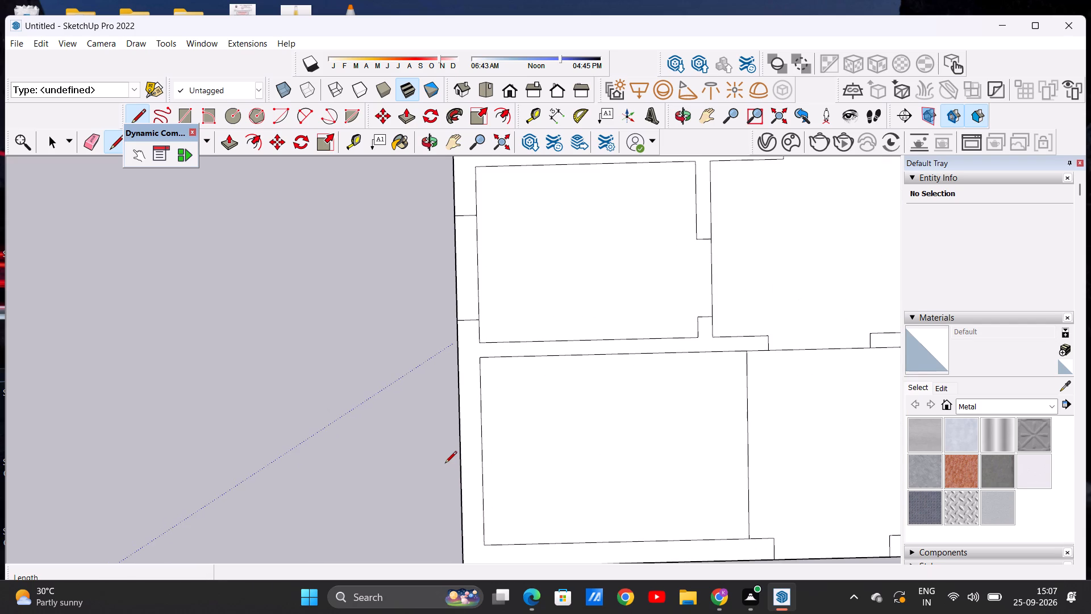
scroll(474, 424, up, 4)
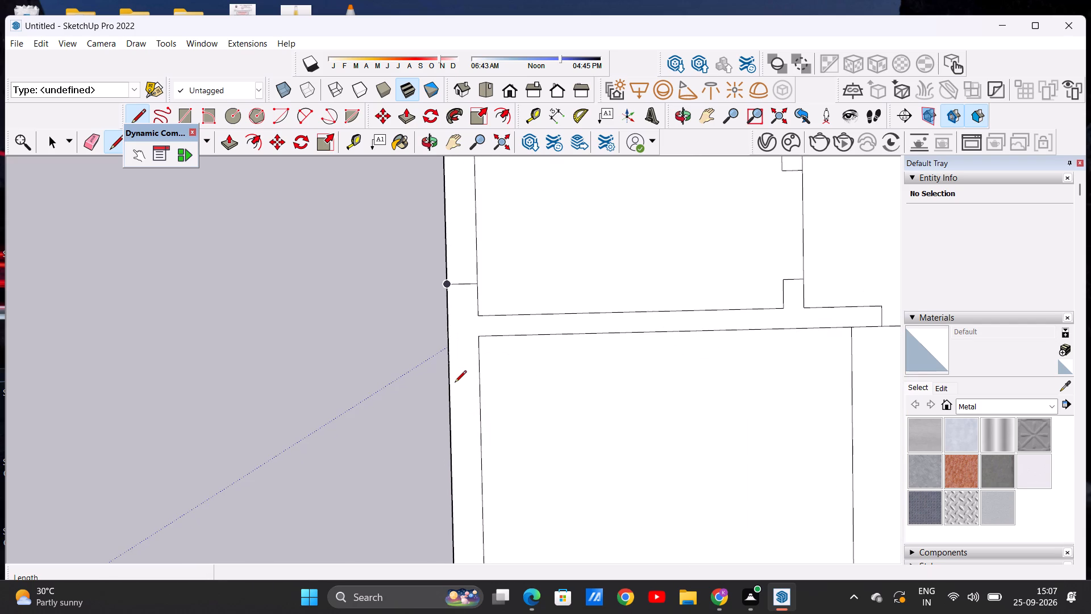
click(448, 362)
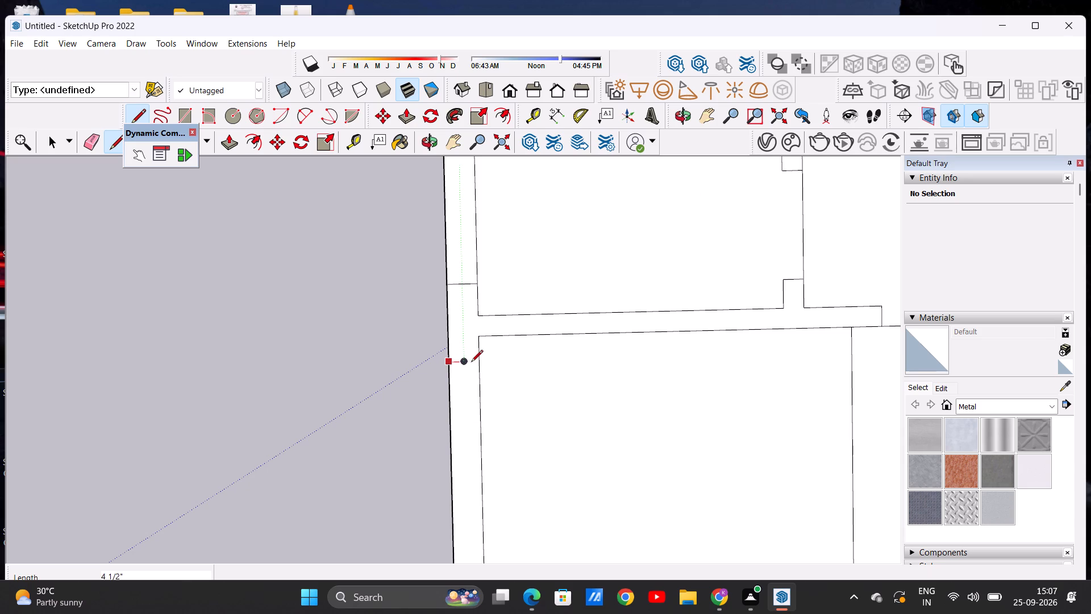
click(474, 364)
scroll(472, 403, down, 7)
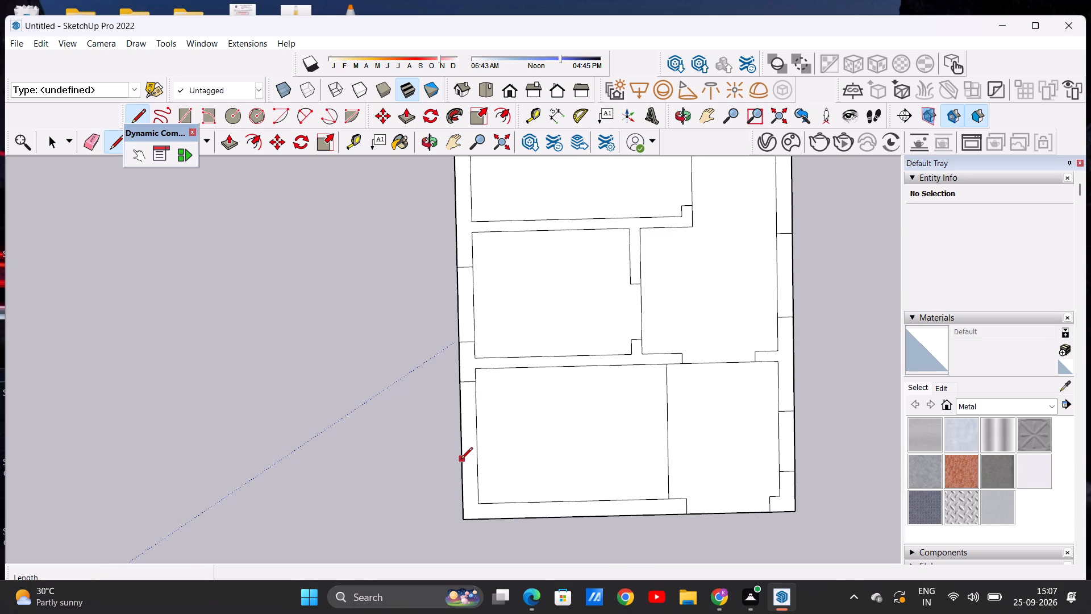
click(460, 454)
click(474, 454)
key(space)
Select the entire floor plan and place a copy about 23' away, beside the original on its right.
scroll(413, 470, down, 12)
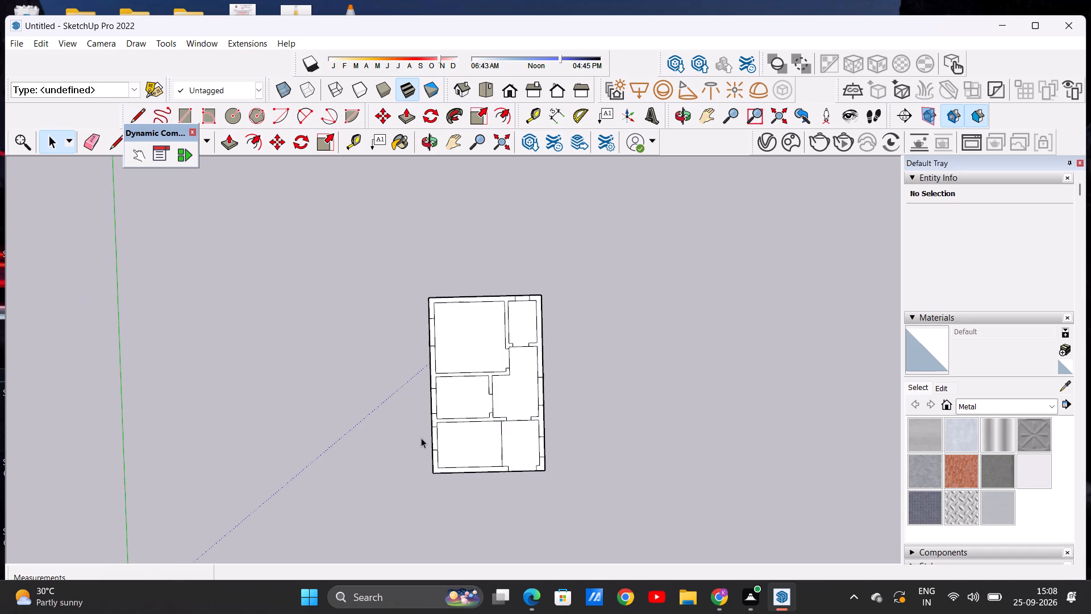
scroll(424, 442, down, 3)
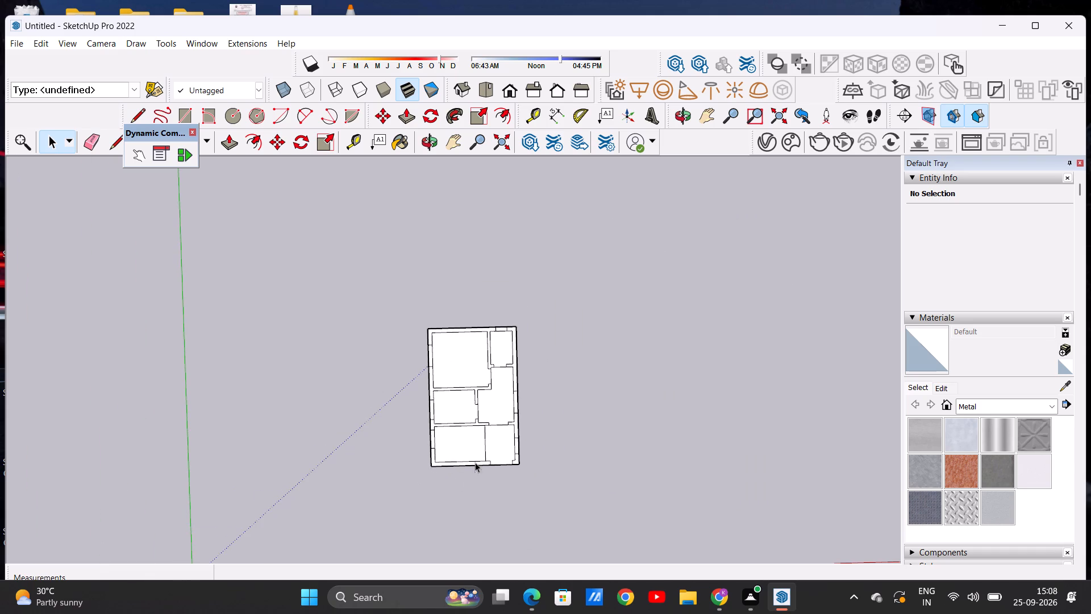
scroll(491, 402, up, 7)
middle_drag(466, 492, 497, 398)
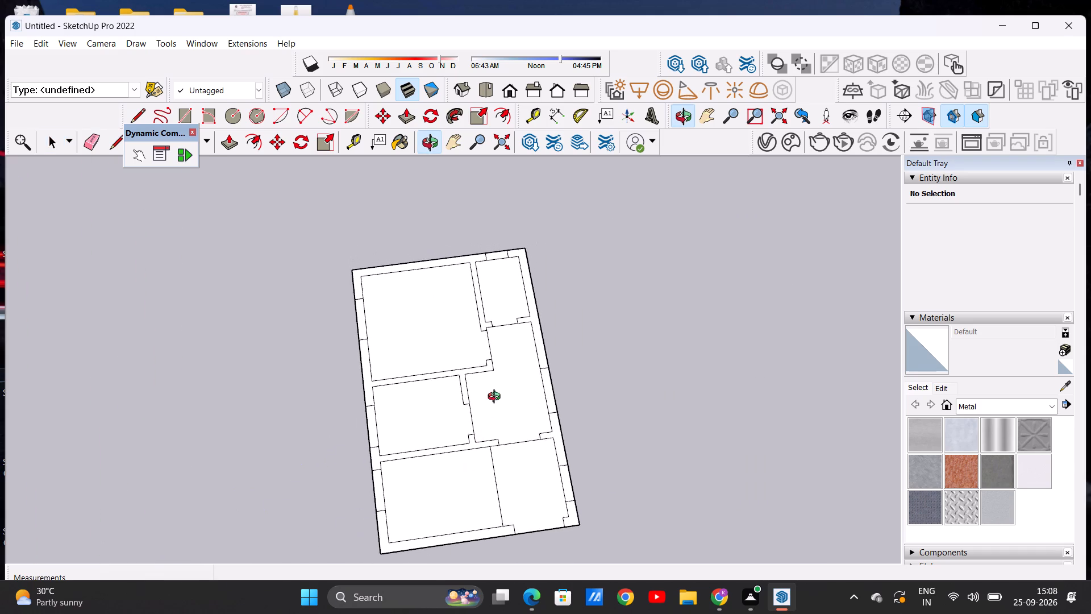
middle_drag(497, 398, 513, 385)
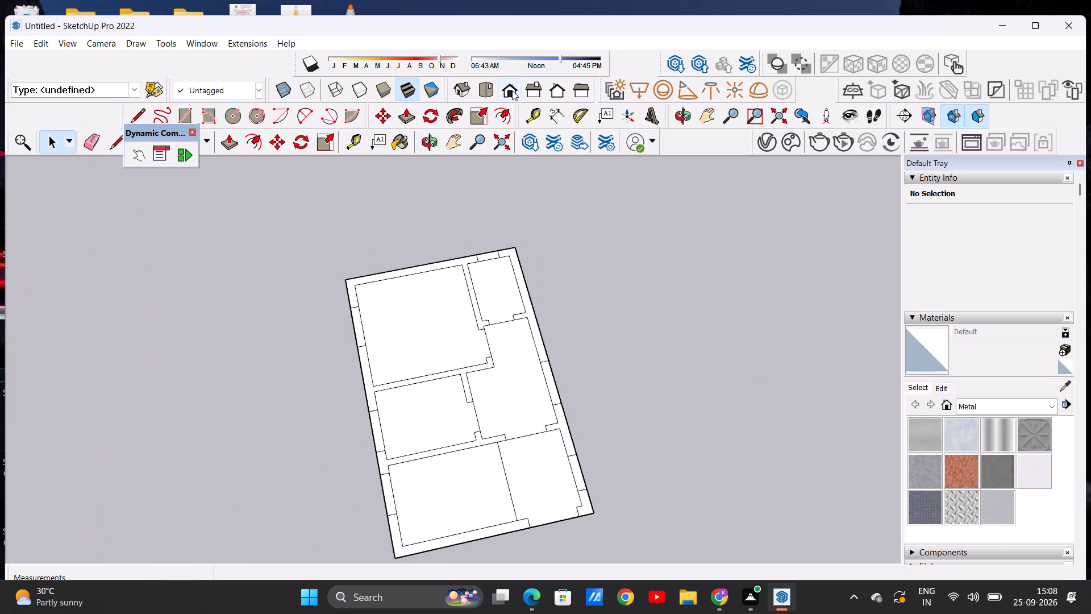
click(512, 90)
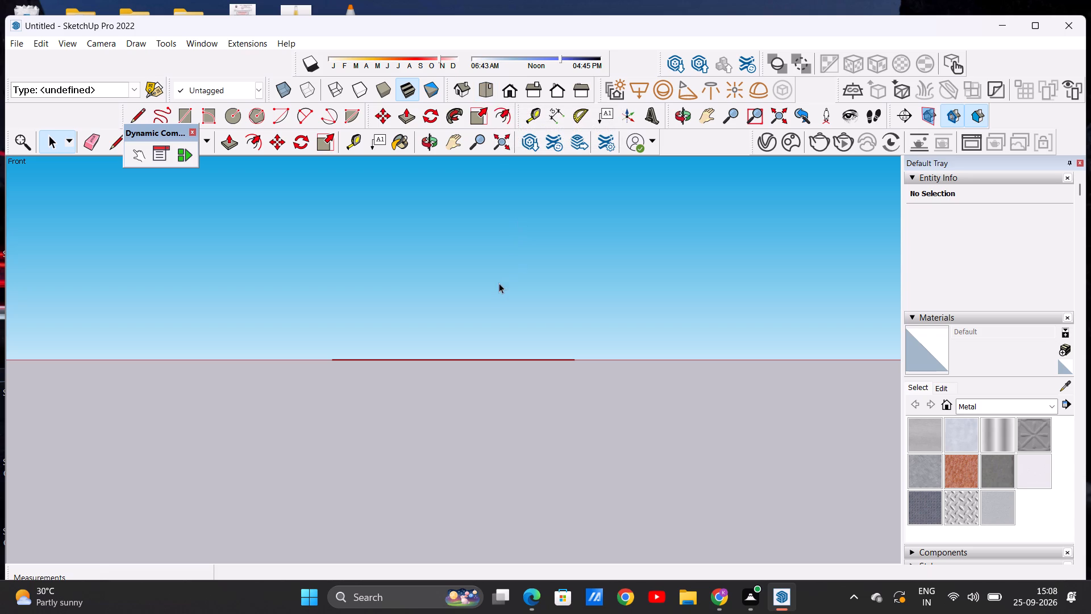
middle_drag(494, 319, 482, 473)
scroll(472, 454, down, 4)
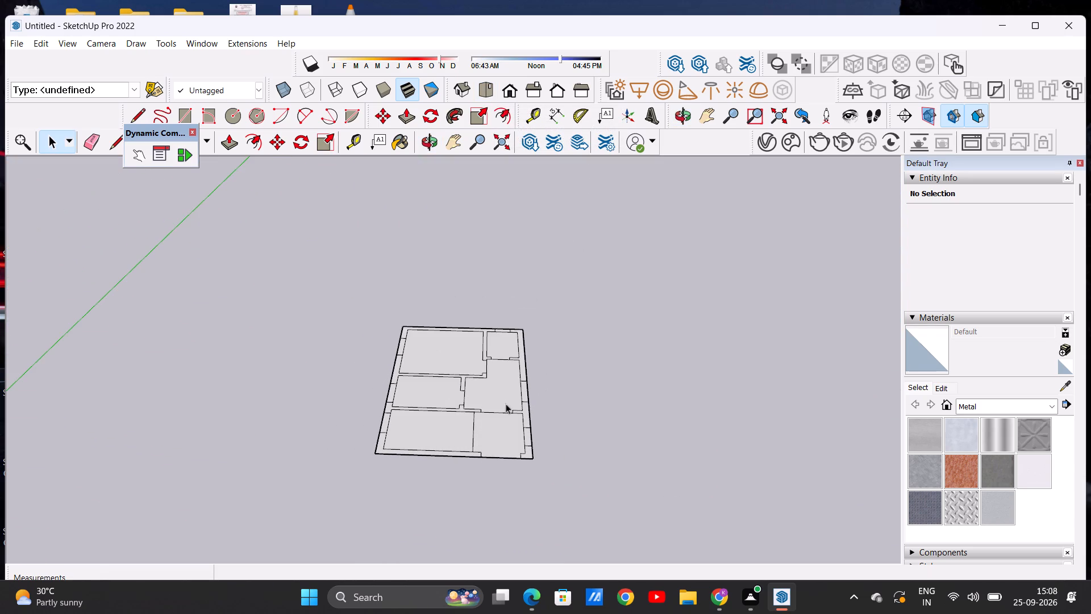
scroll(522, 408, up, 4)
triple_click(486, 450)
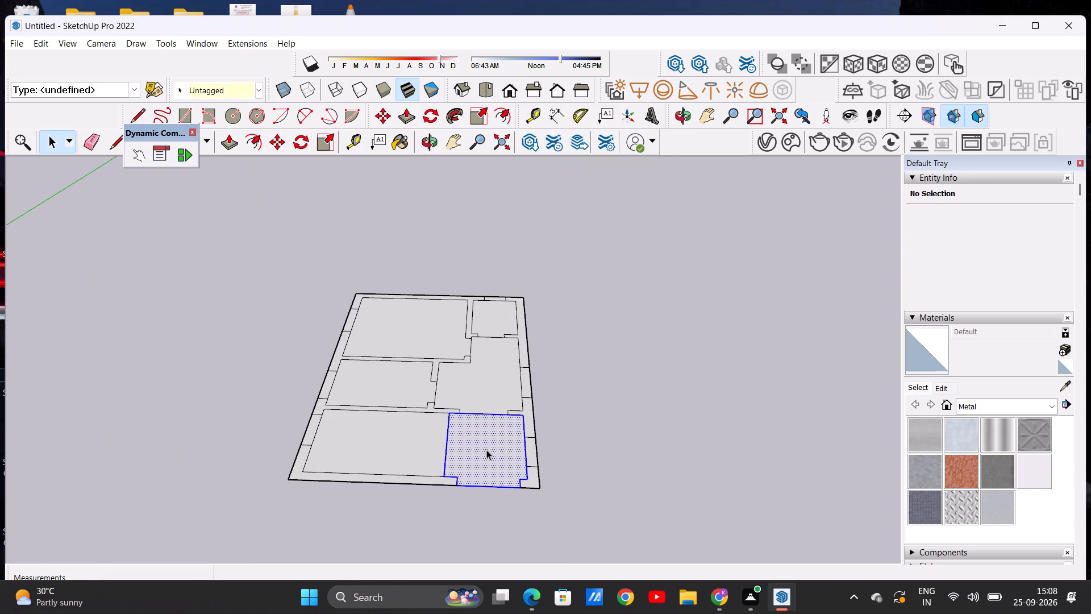
click(487, 450)
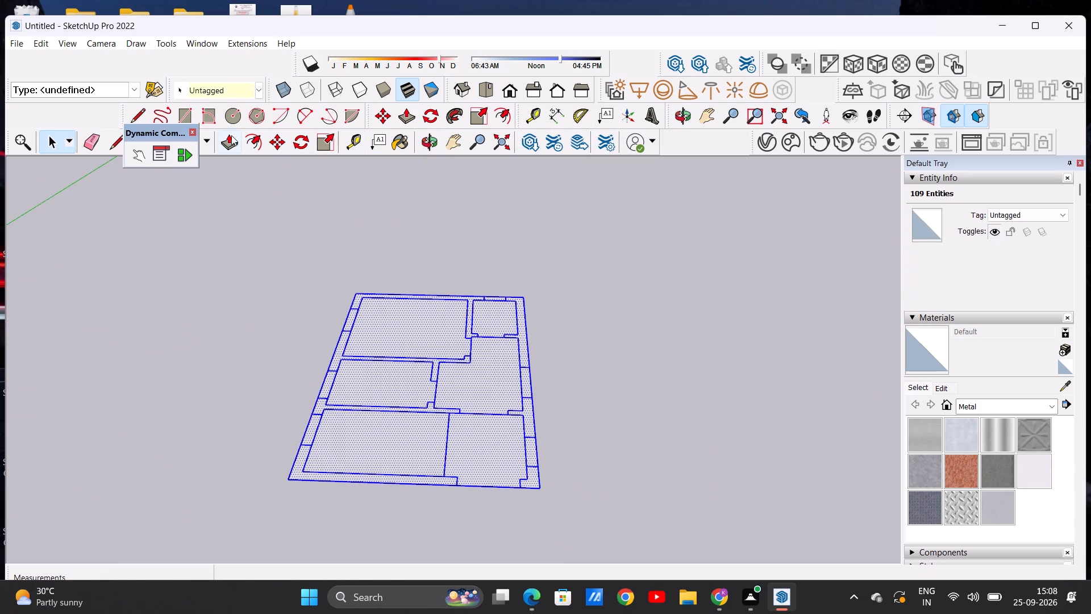
click(280, 145)
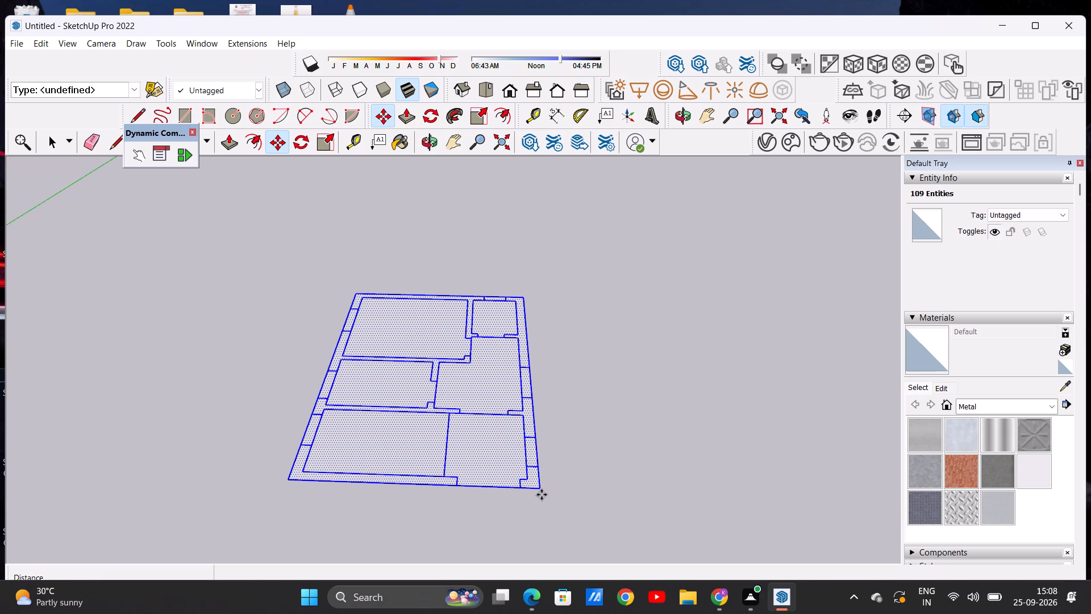
click(540, 492)
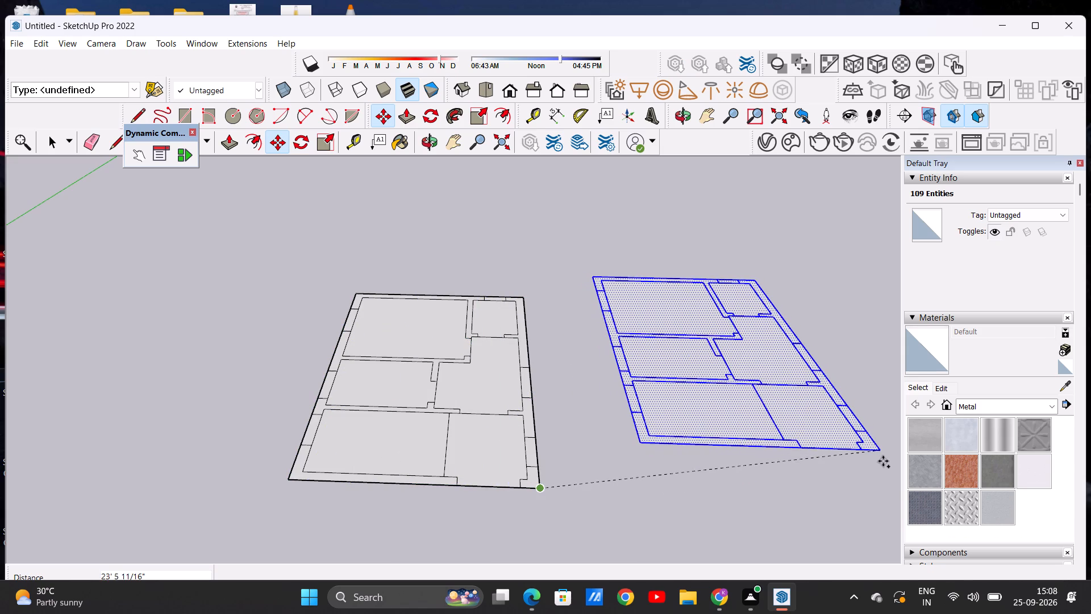
click(883, 461)
key(space)
click(586, 512)
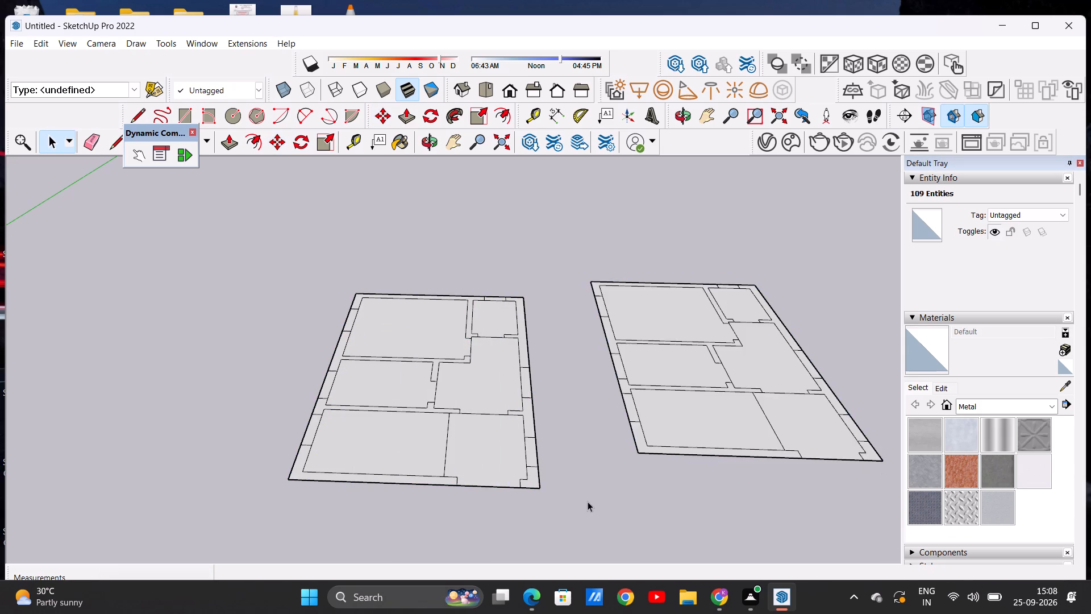
In the original plan, draw a centre line about 3' 11" long through the large top-left room's left-wall opening, joining its edge midpoints.
scroll(582, 397, down, 5)
scroll(545, 463, up, 5)
scroll(501, 430, down, 3)
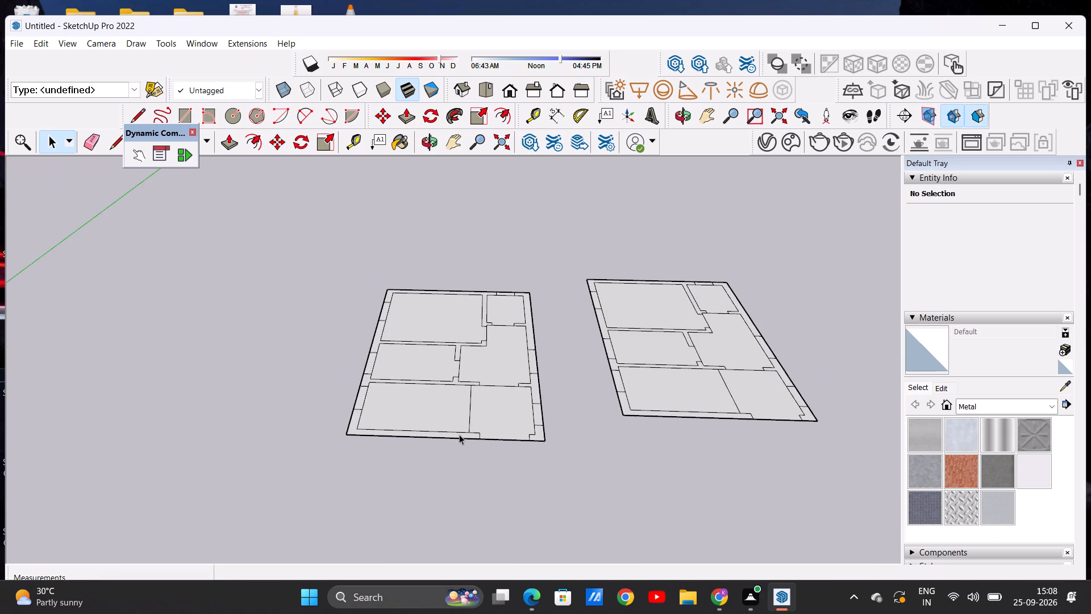
middle_drag(459, 434, 466, 518)
scroll(468, 294, up, 7)
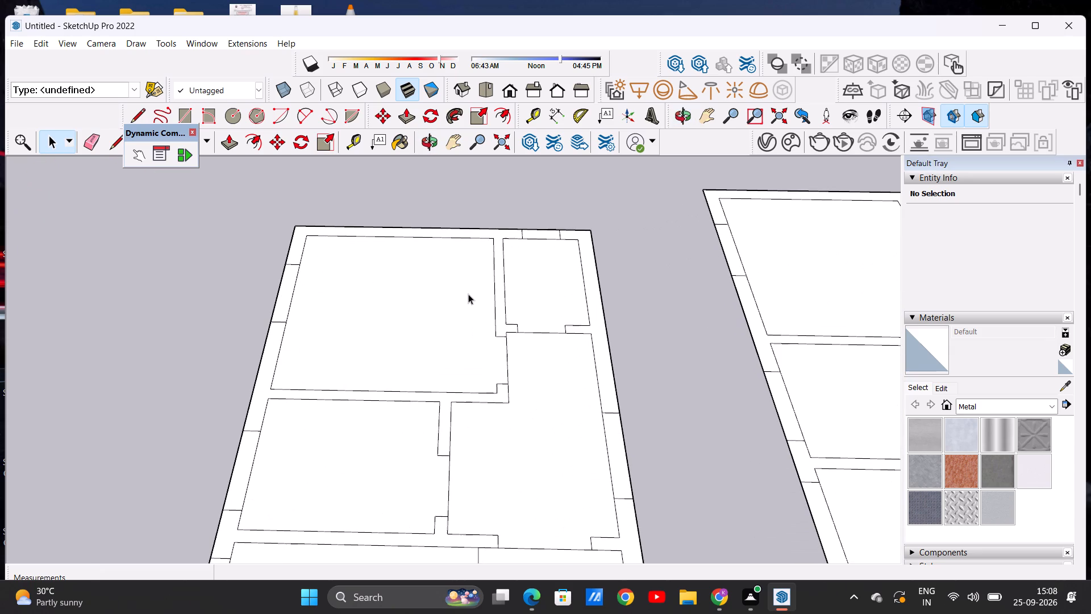
scroll(475, 267, down, 5)
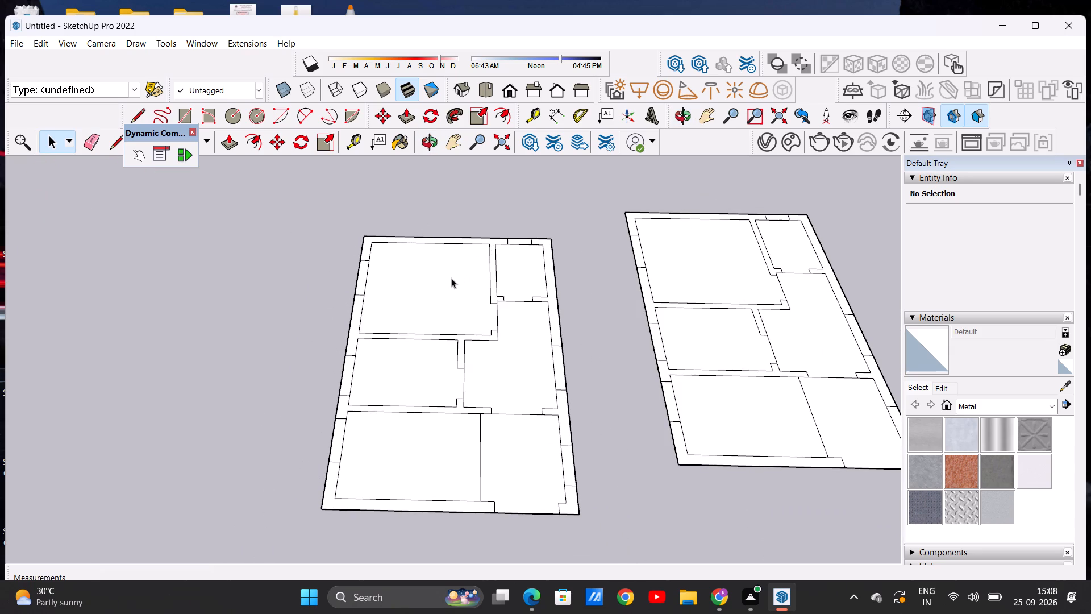
middle_drag(431, 302, 428, 401)
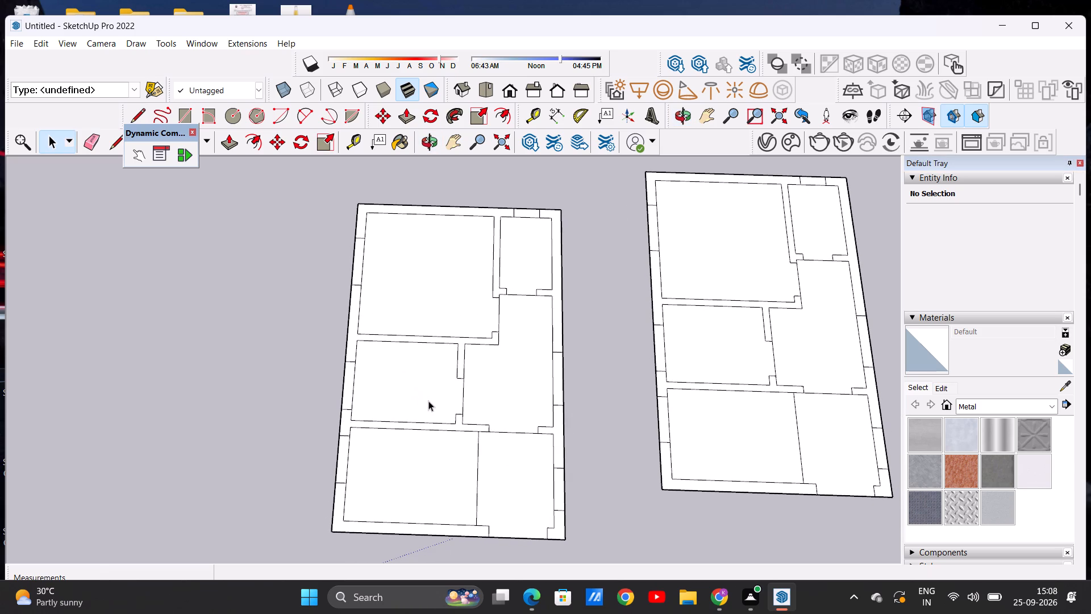
scroll(432, 241, up, 3)
scroll(415, 246, down, 4)
scroll(440, 287, up, 2)
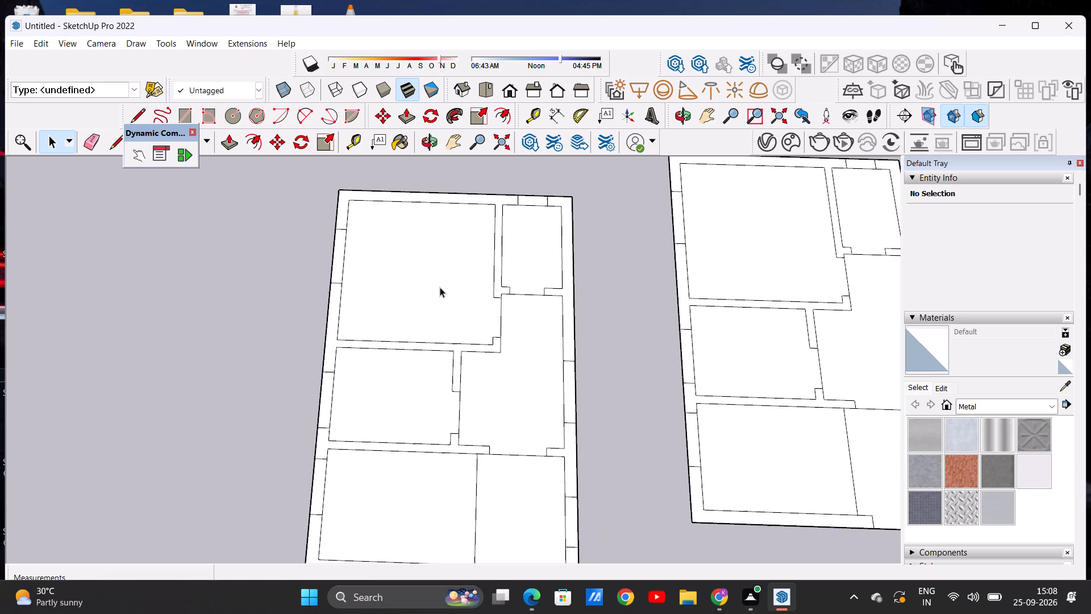
scroll(399, 268, down, 5)
scroll(453, 272, up, 4)
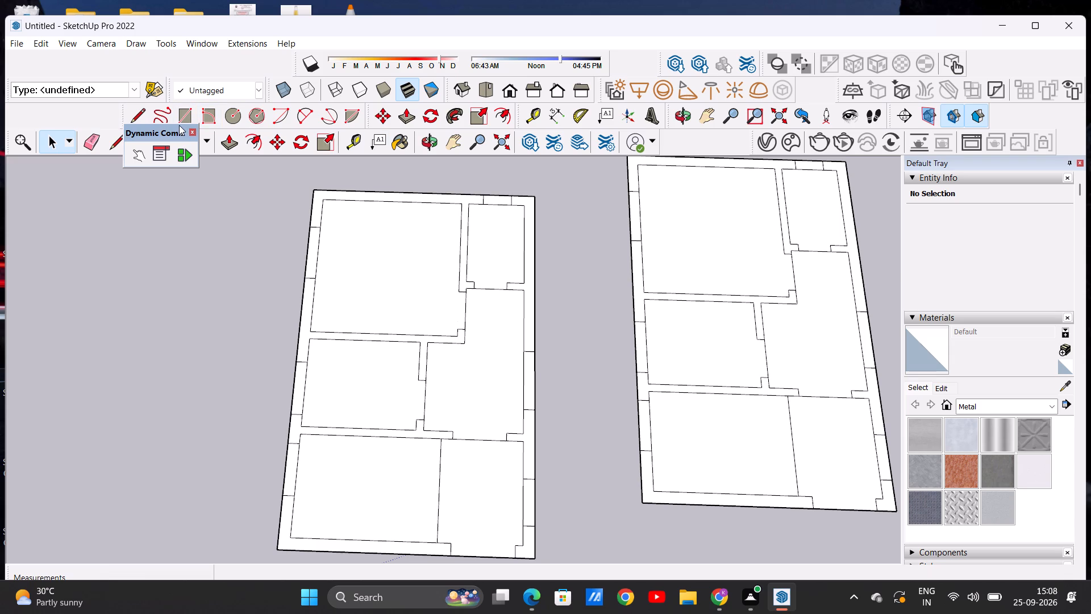
key(l)
scroll(314, 257, up, 7)
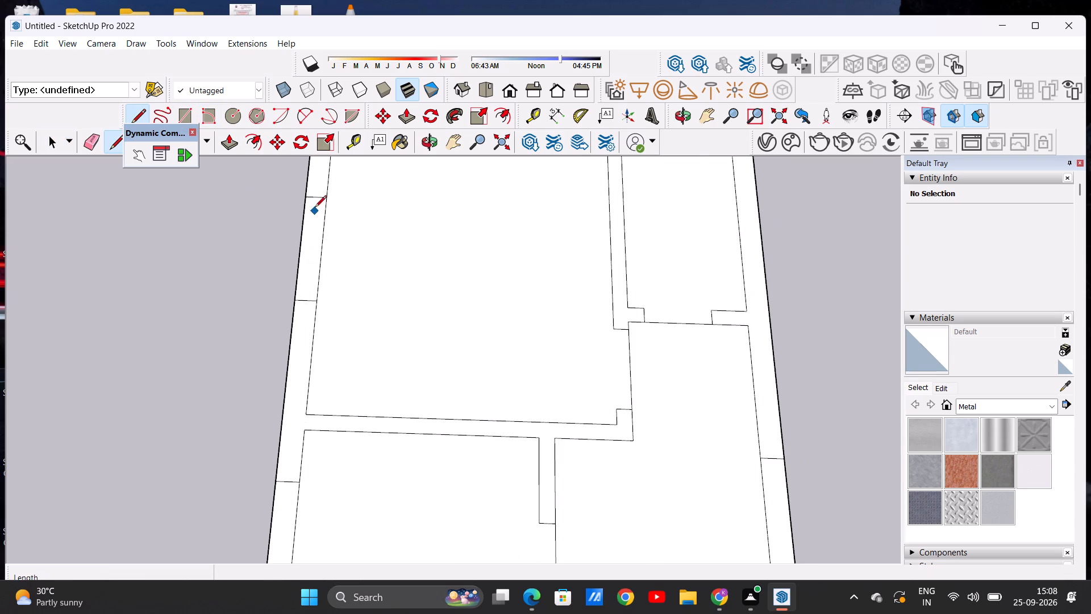
click(316, 197)
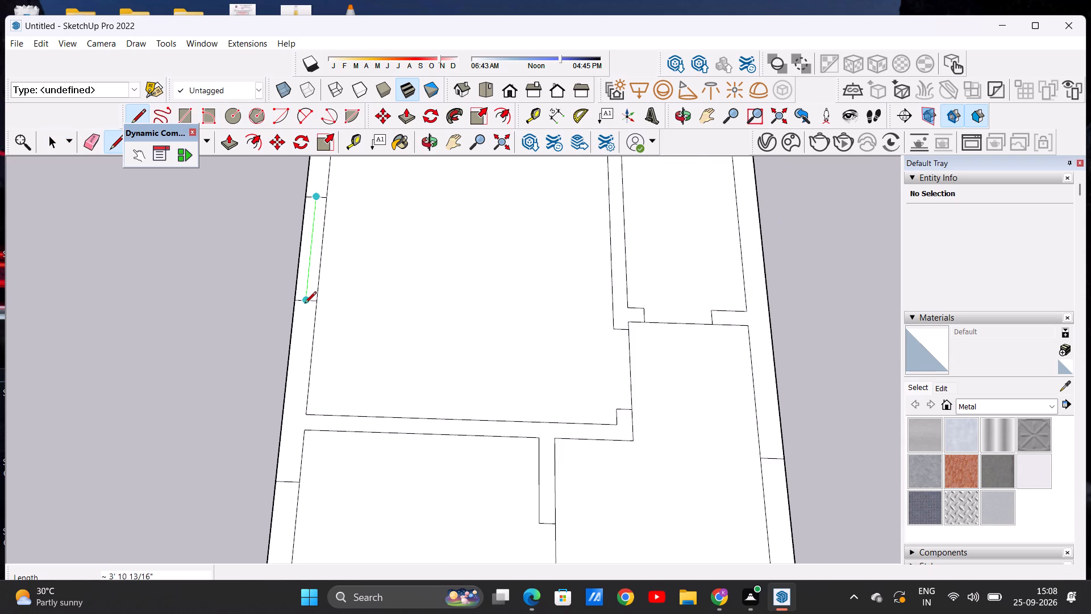
click(305, 301)
Draw a centre line about 3' 7" long through the middle-left room's left-wall opening, joining the midpoints of its edges.
scroll(334, 254, down, 7)
scroll(344, 394, up, 6)
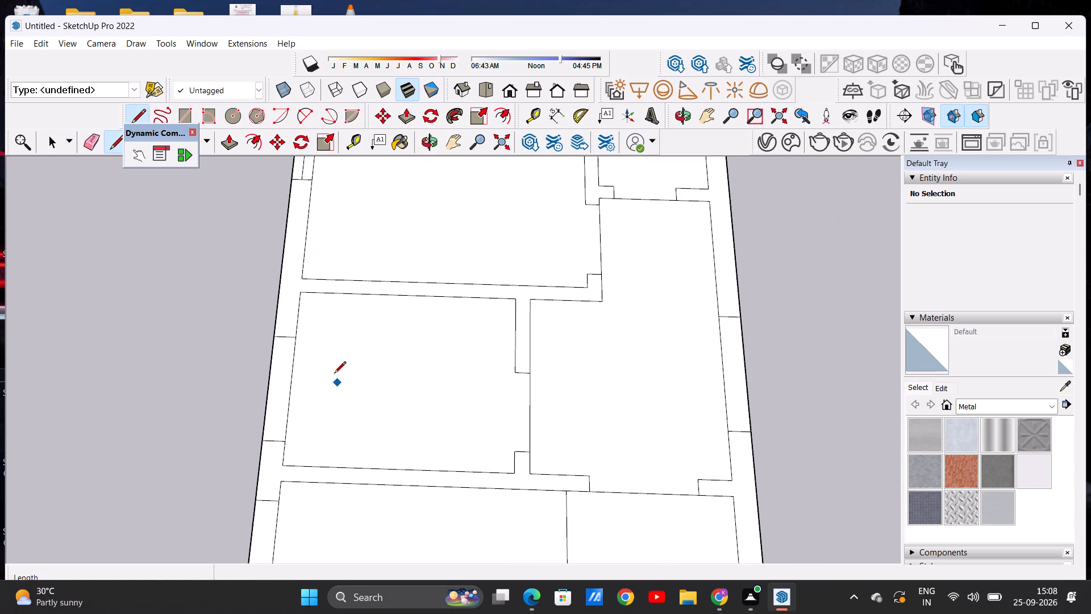
click(285, 339)
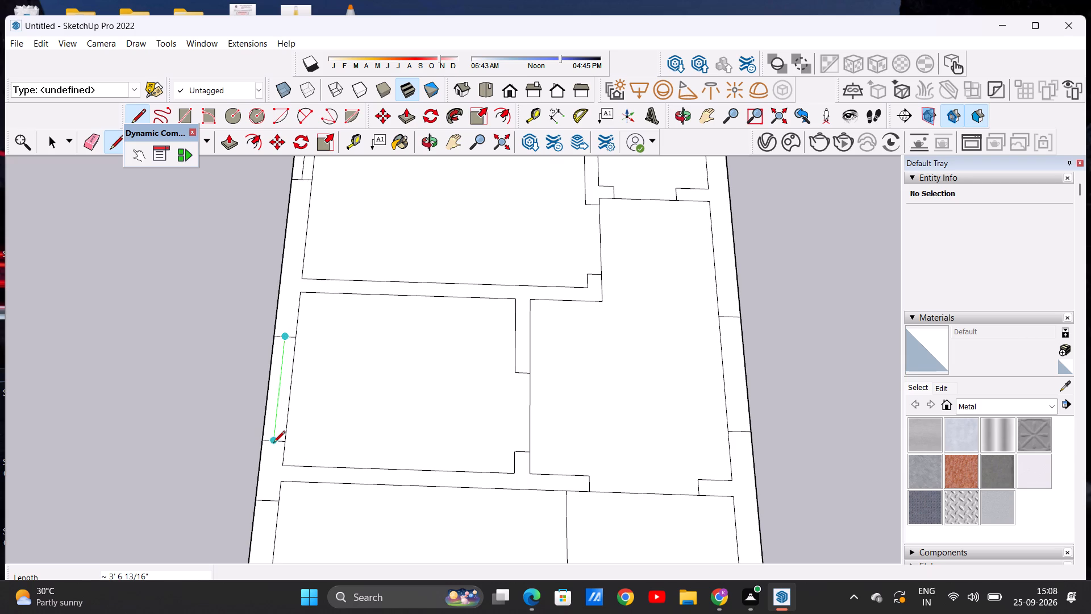
click(273, 443)
Draw a centre line about 3' 4" long through the bottom-left room's left-wall opening, joining the midpoints of its edges.
scroll(360, 304, down, 12)
scroll(374, 351, up, 13)
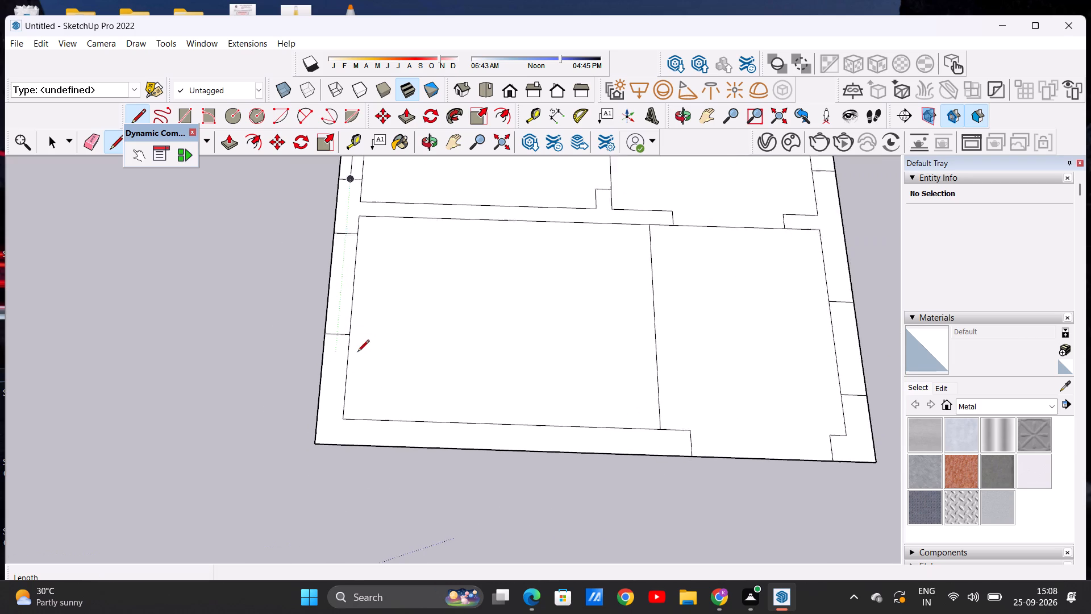
click(343, 223)
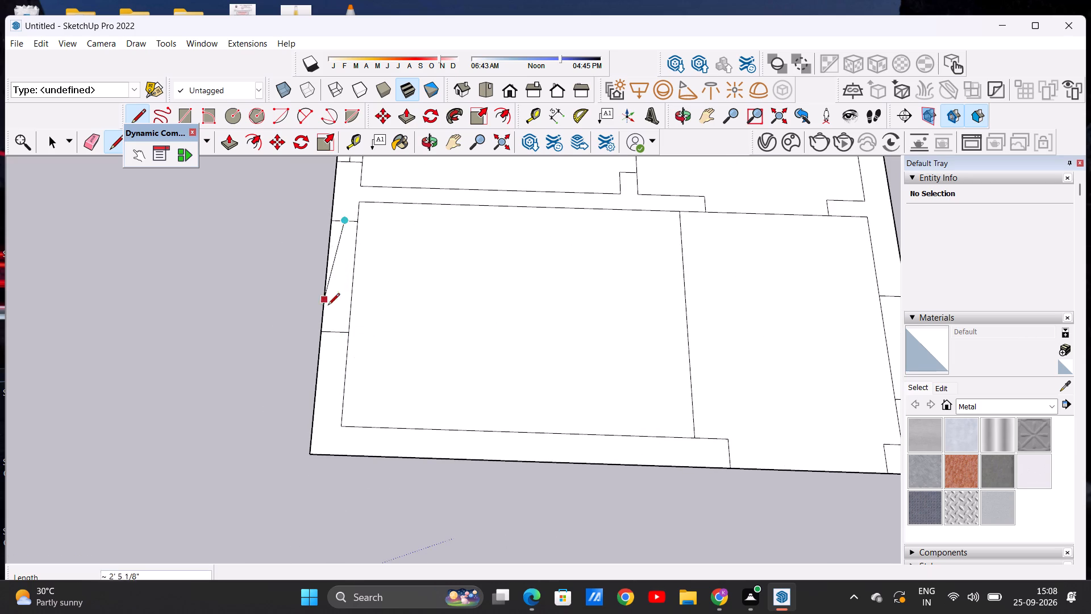
click(332, 331)
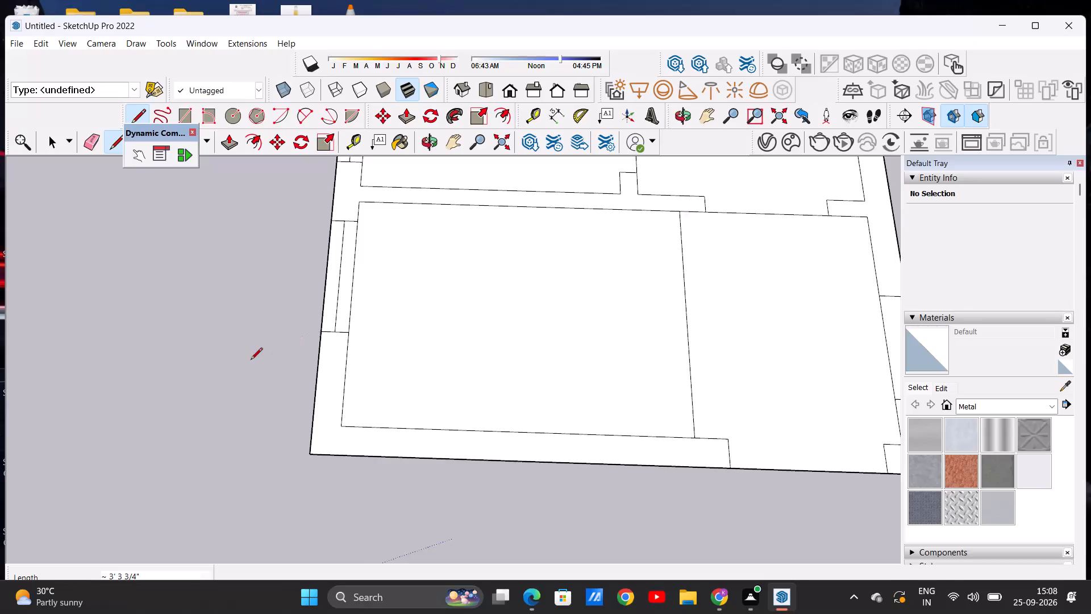
Draw a centre line about 2' 11" long through the bottom-right space's right-wall opening in the original plan, joining its edge midpoints.
scroll(251, 360, down, 10)
scroll(536, 357, up, 9)
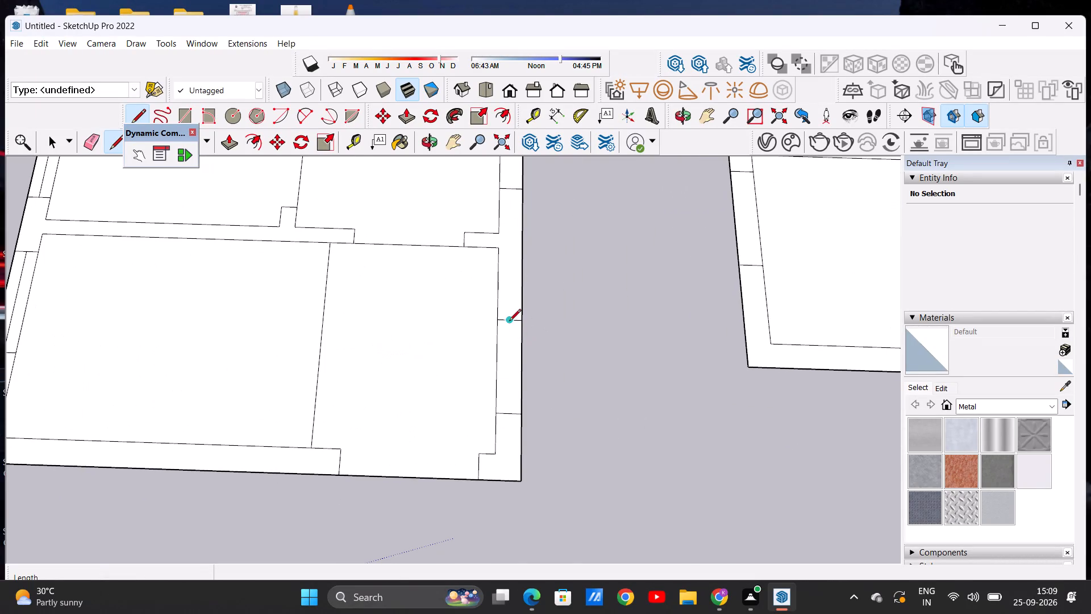
click(509, 321)
click(508, 416)
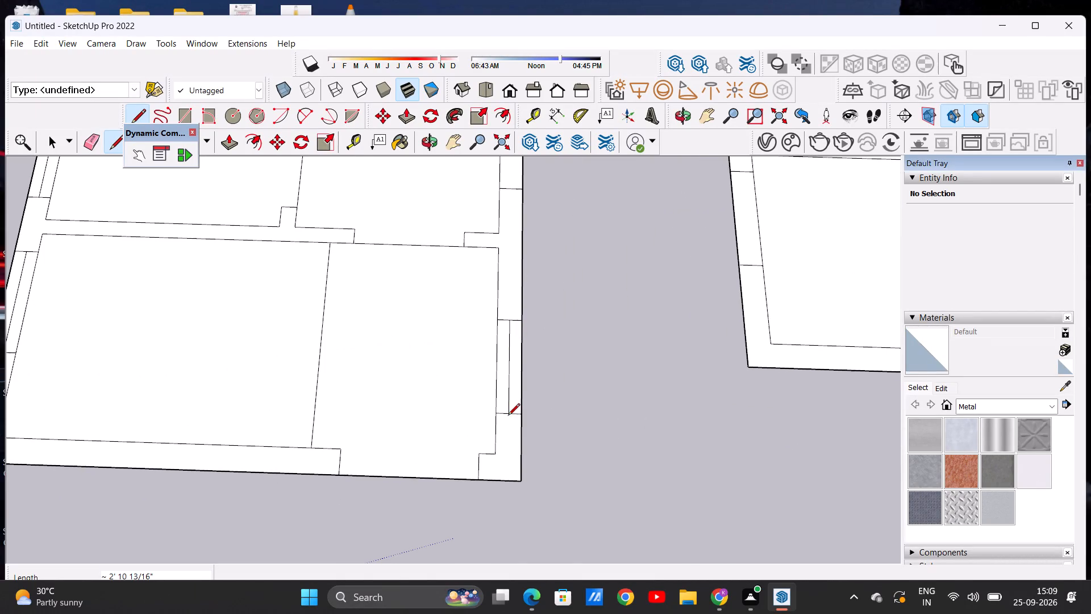
Draw a 4' centre line through the right-wall opening of the middle-right space, joining the midpoints of its edges.
scroll(509, 438, down, 13)
scroll(528, 318, up, 14)
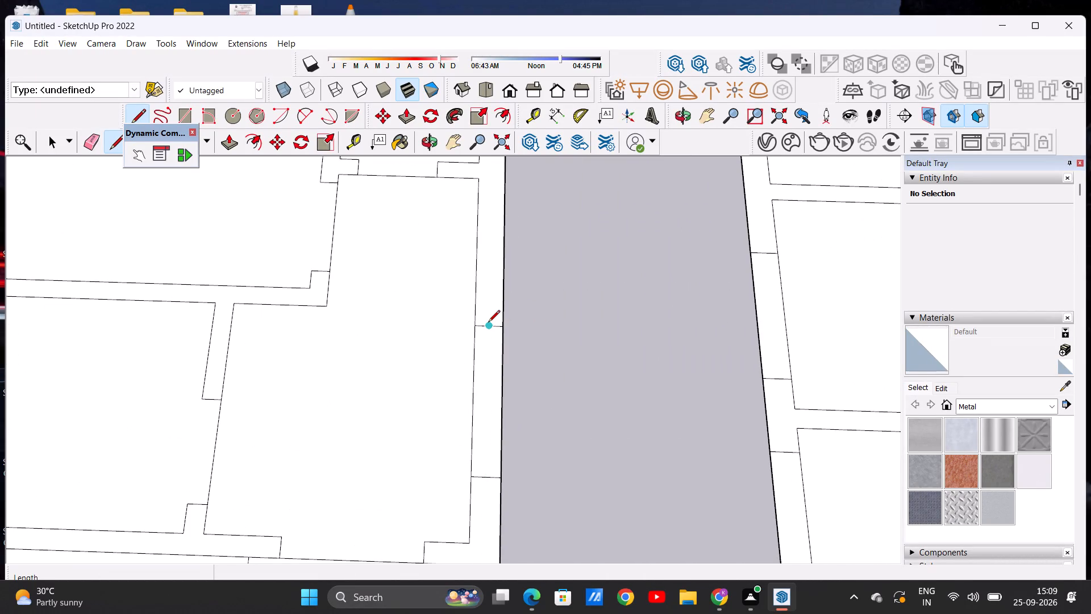
click(488, 323)
click(487, 473)
scroll(433, 194, down, 8)
key(space)
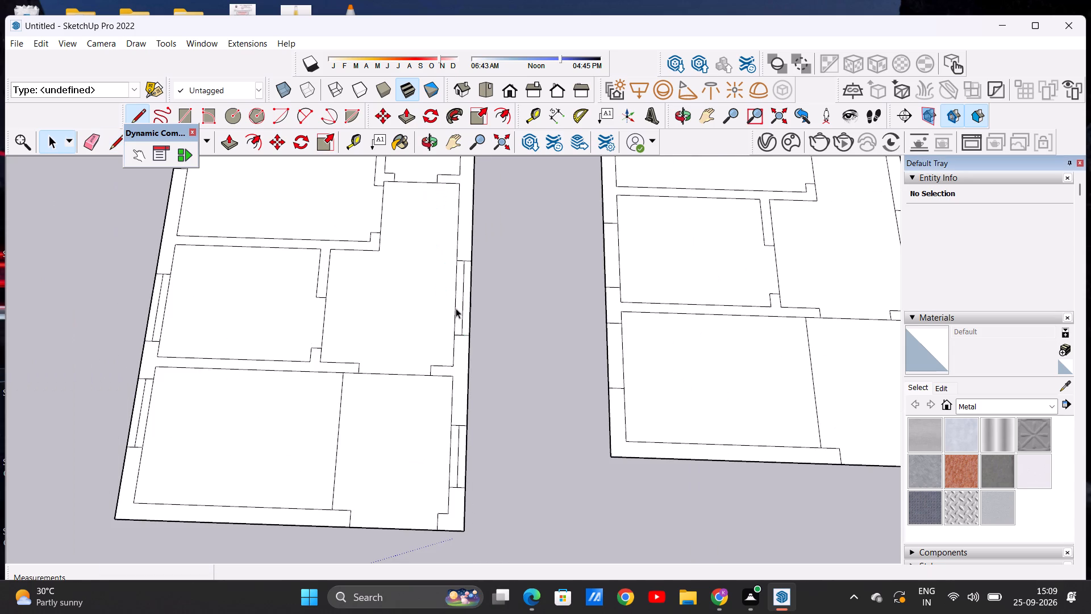
scroll(464, 291, up, 8)
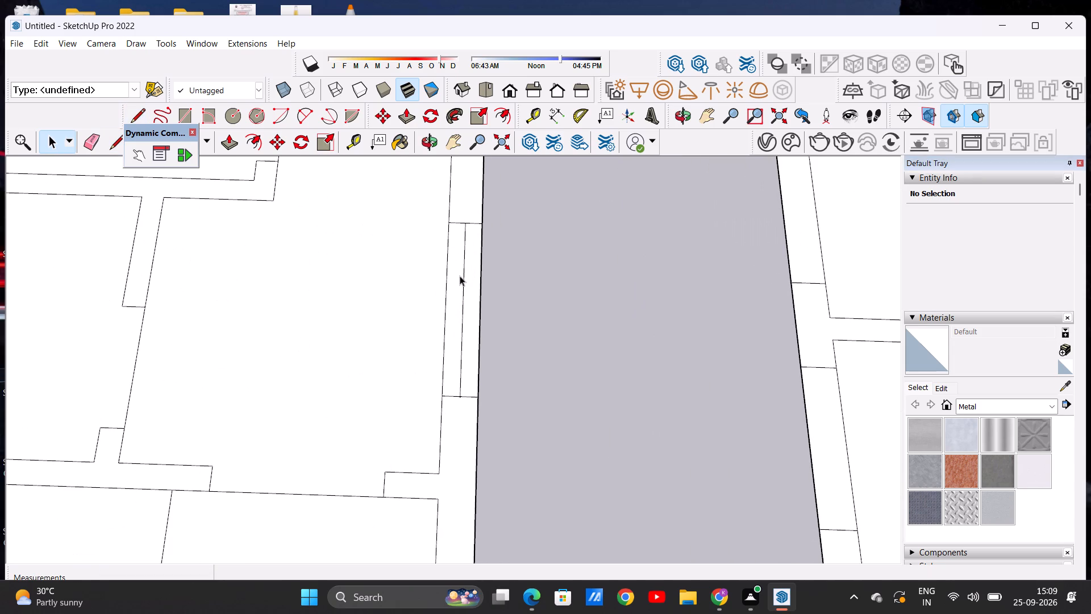
Draw a centre line about 2' long through the top-wall opening of the small top-right room, joining its edge midpoints.
key(l)
scroll(437, 292, down, 11)
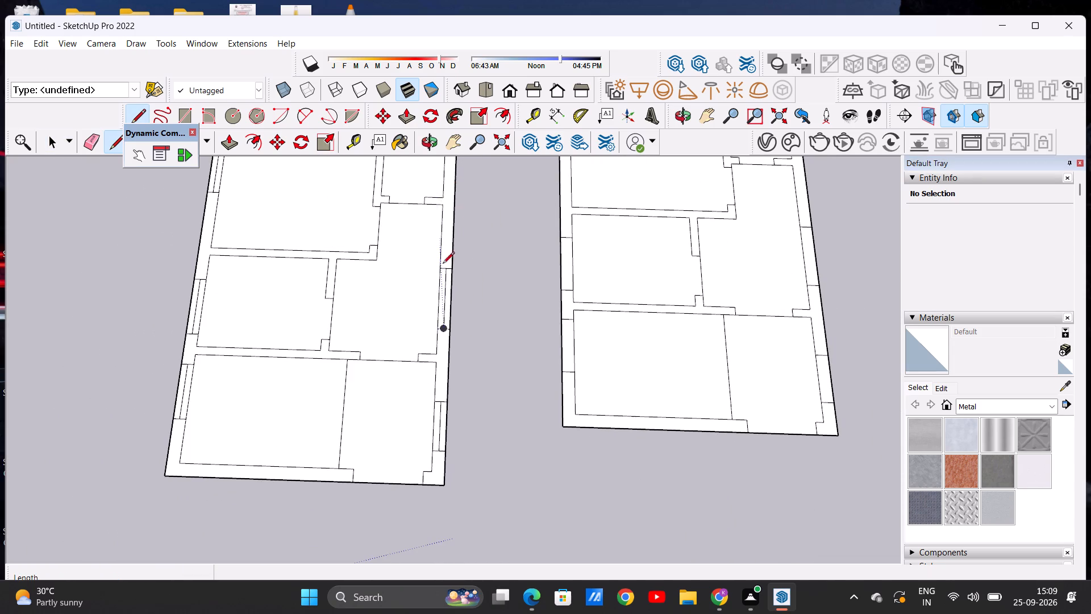
scroll(431, 317, down, 7)
scroll(434, 172, up, 19)
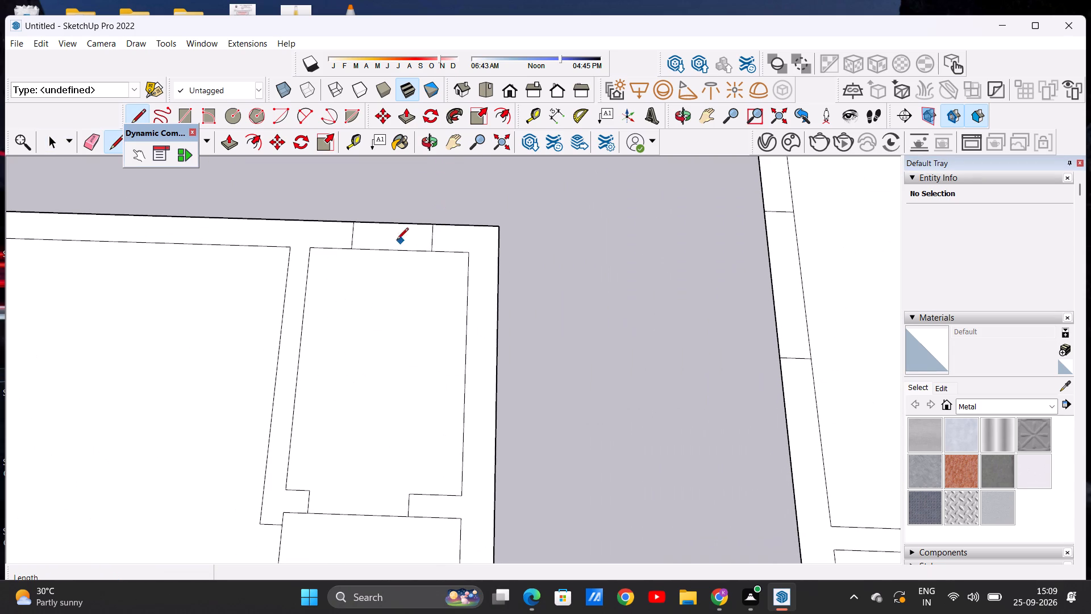
click(355, 234)
click(432, 237)
scroll(473, 235, down, 12)
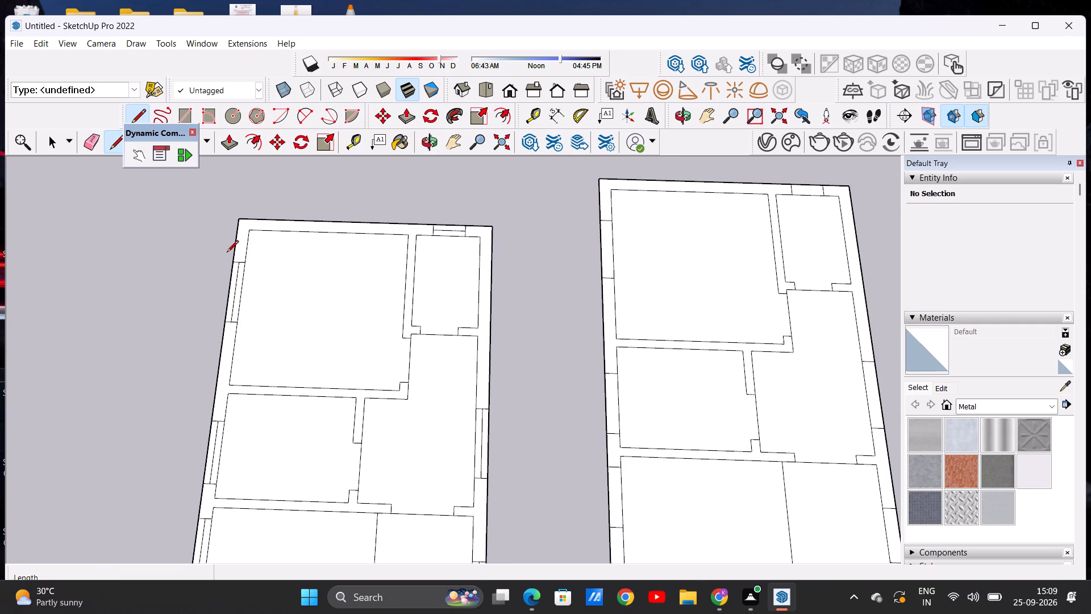
key(space)
scroll(329, 249, down, 5)
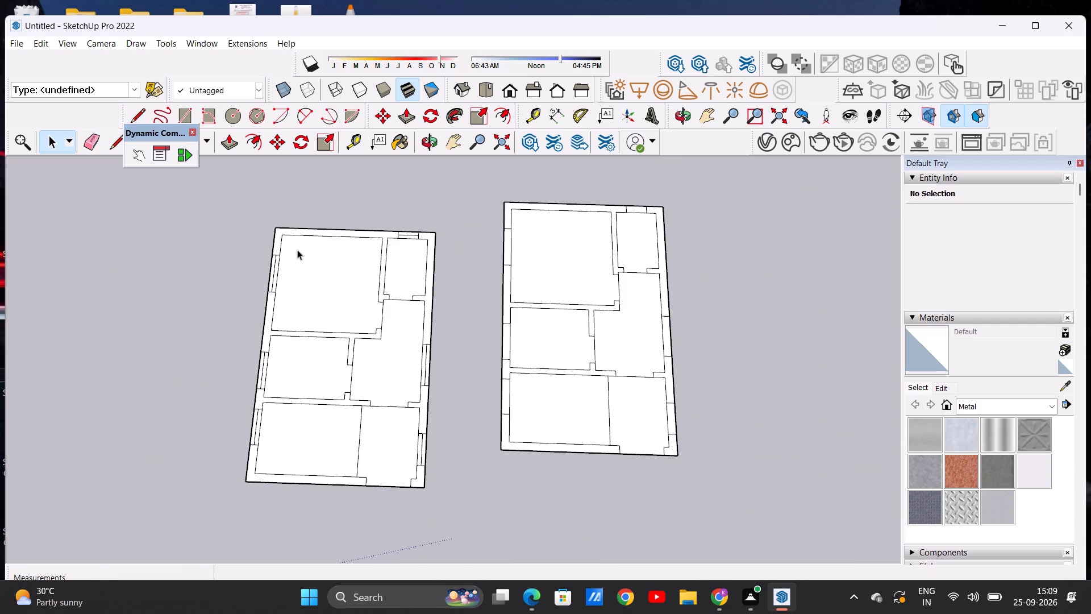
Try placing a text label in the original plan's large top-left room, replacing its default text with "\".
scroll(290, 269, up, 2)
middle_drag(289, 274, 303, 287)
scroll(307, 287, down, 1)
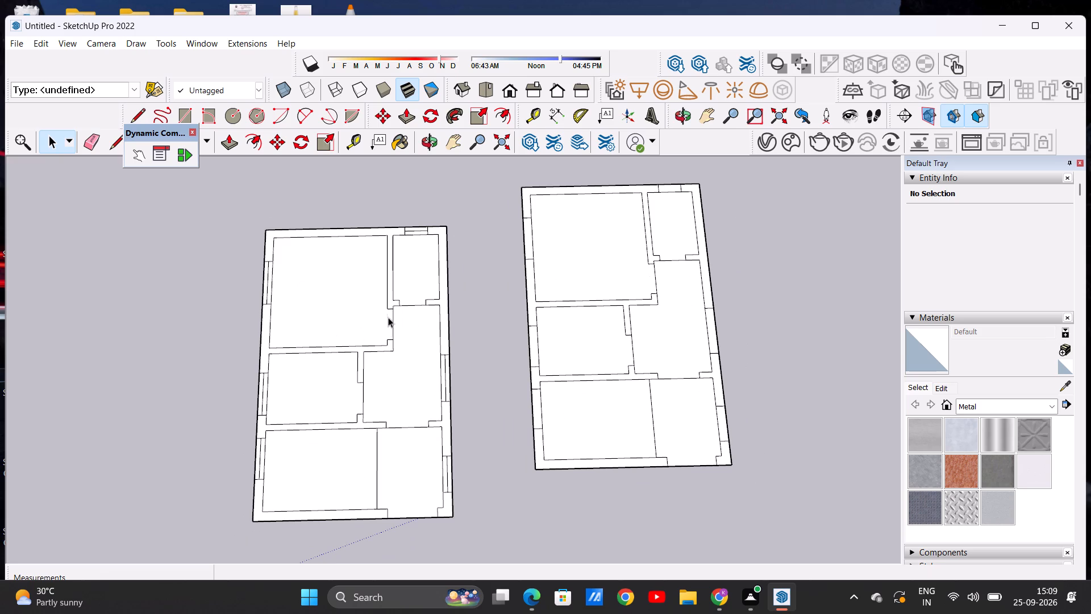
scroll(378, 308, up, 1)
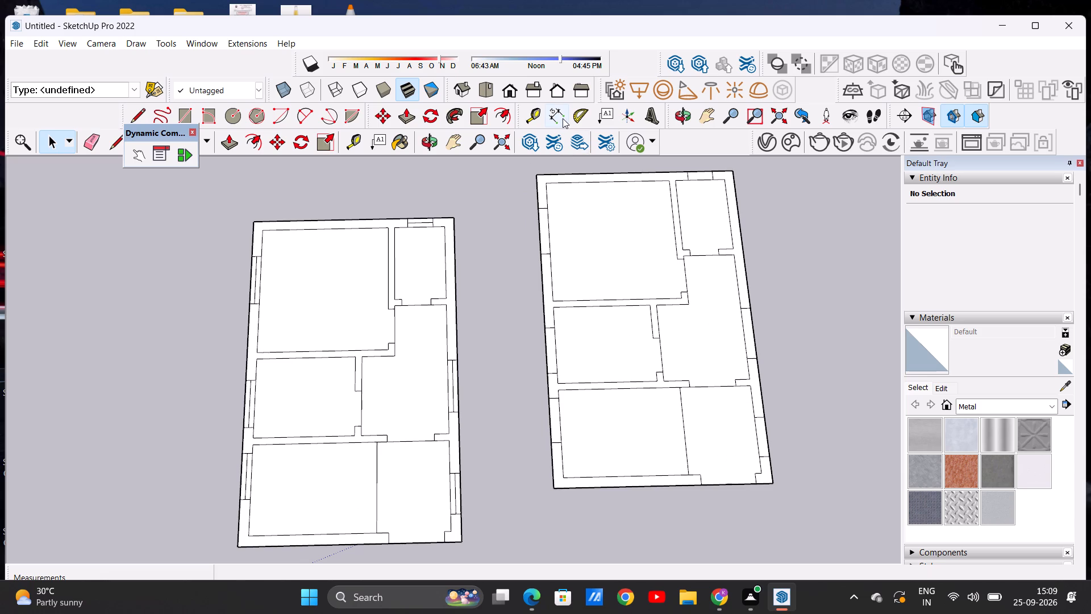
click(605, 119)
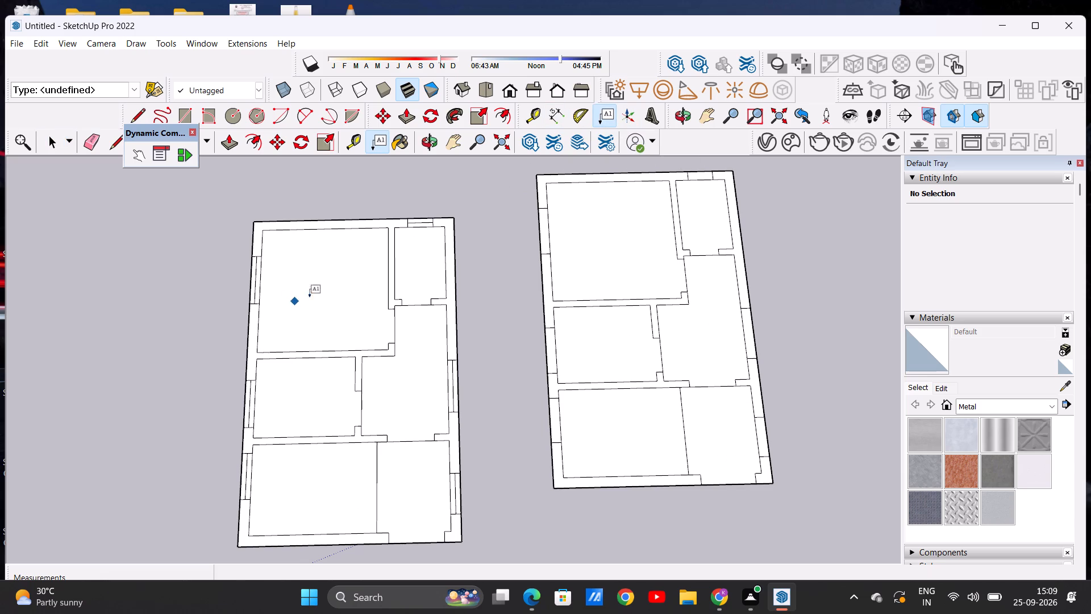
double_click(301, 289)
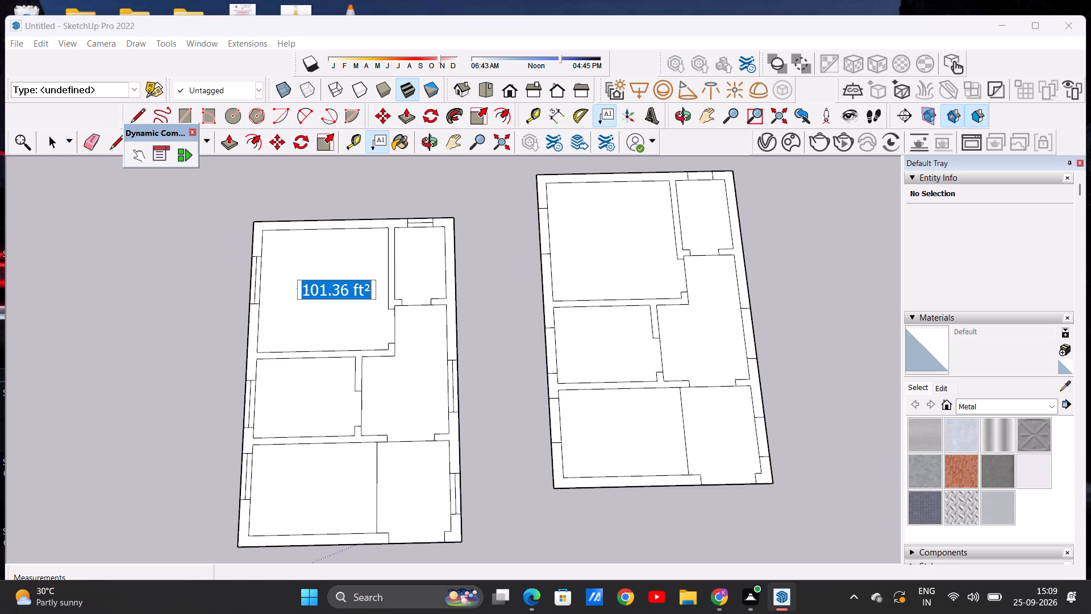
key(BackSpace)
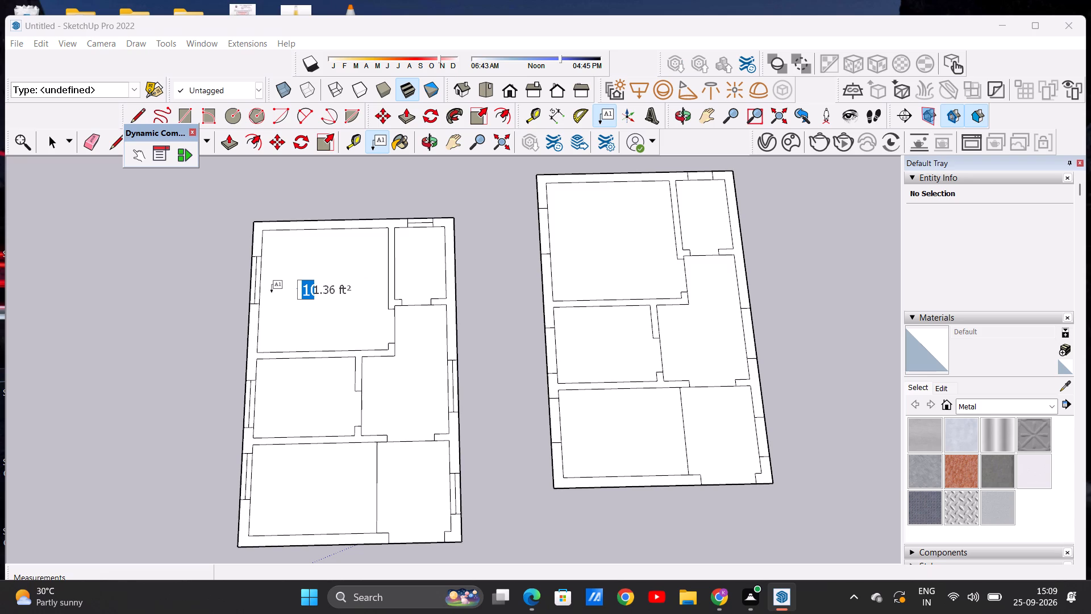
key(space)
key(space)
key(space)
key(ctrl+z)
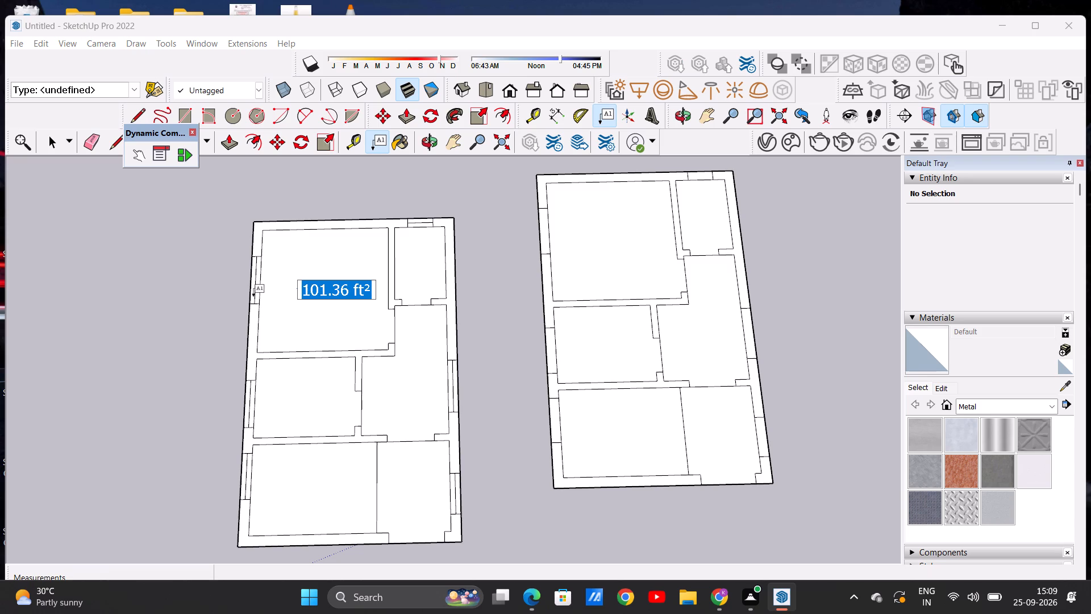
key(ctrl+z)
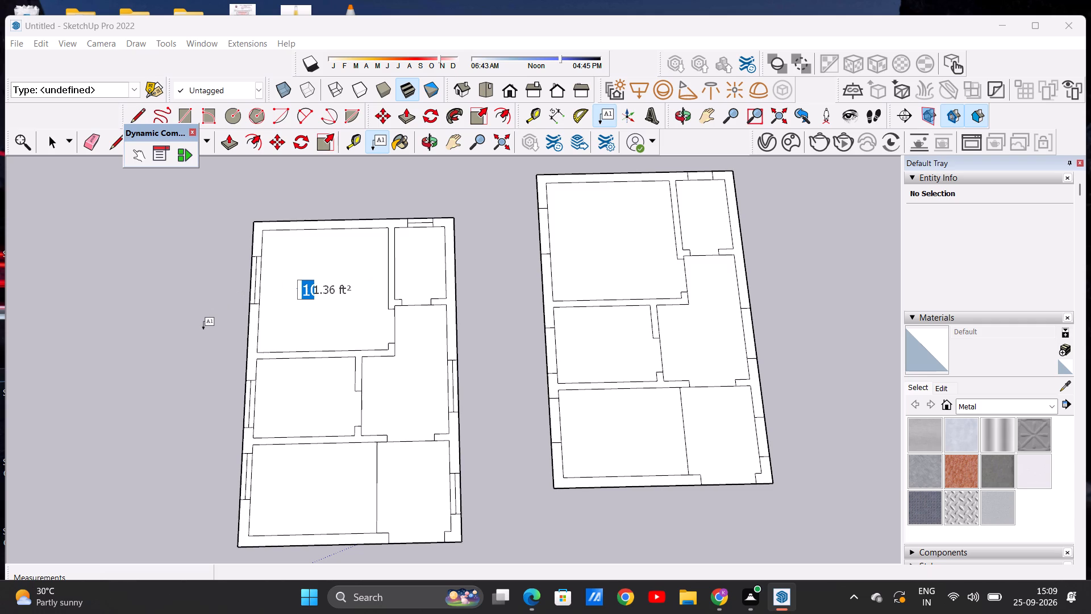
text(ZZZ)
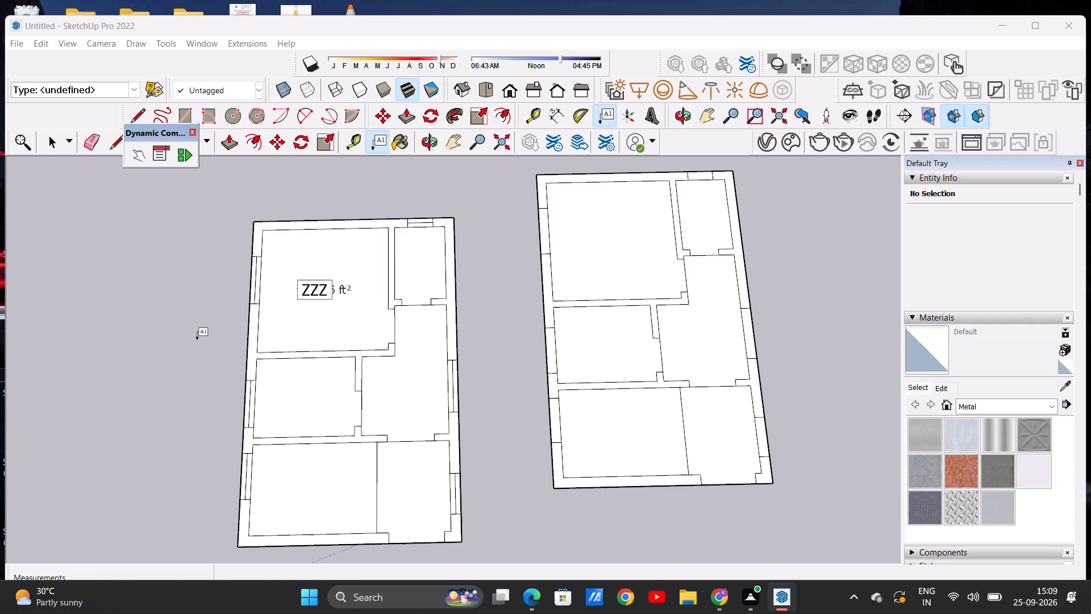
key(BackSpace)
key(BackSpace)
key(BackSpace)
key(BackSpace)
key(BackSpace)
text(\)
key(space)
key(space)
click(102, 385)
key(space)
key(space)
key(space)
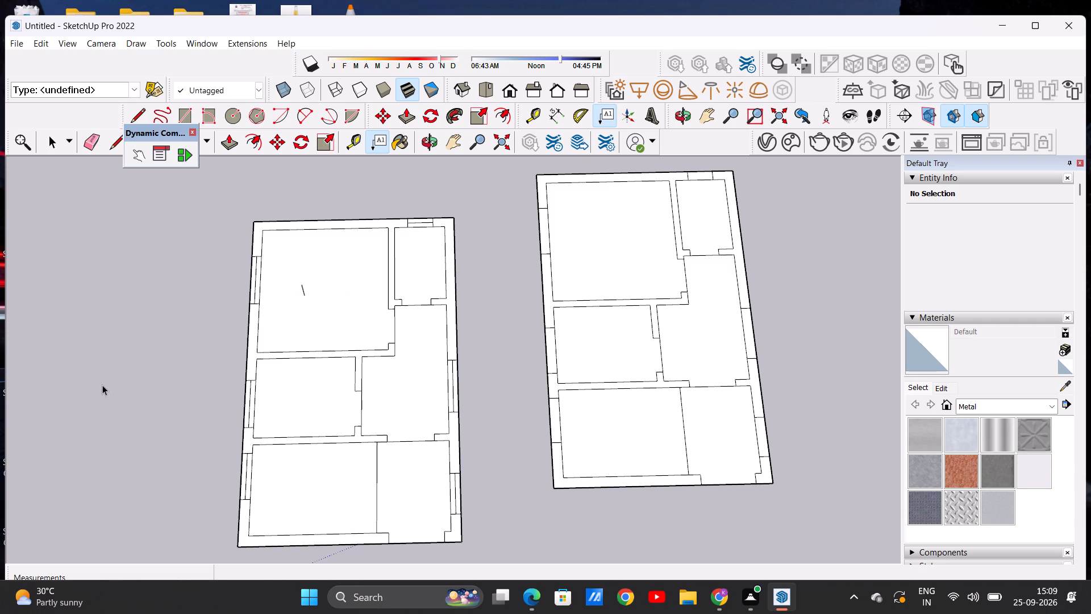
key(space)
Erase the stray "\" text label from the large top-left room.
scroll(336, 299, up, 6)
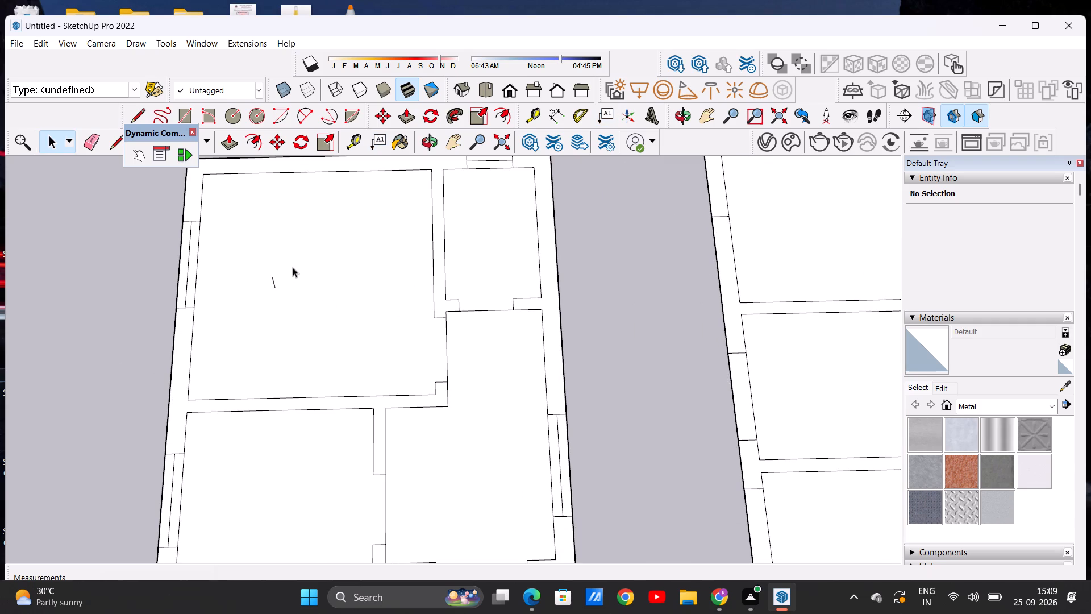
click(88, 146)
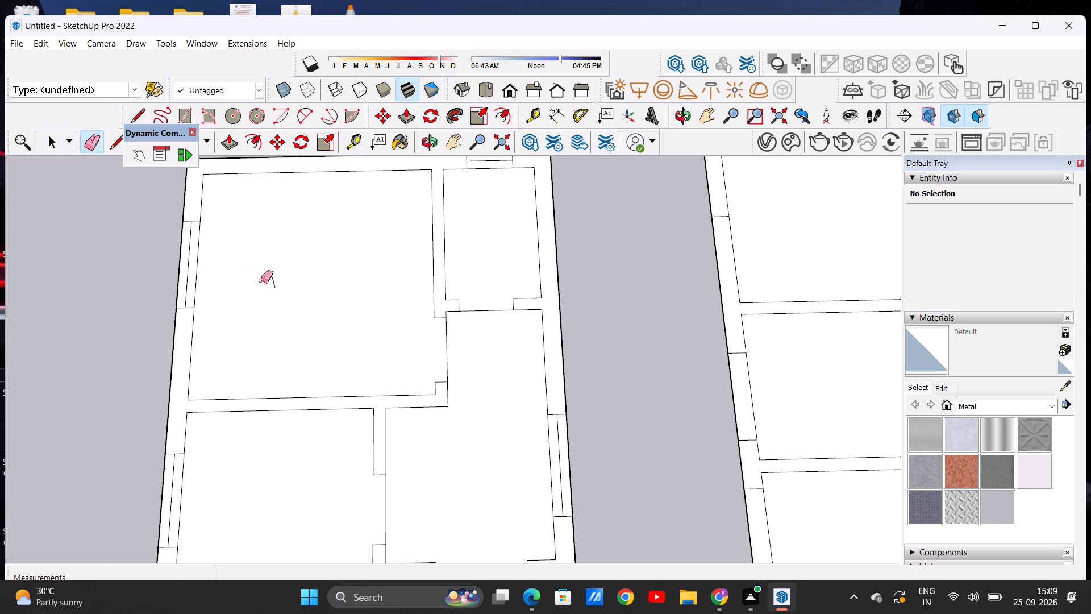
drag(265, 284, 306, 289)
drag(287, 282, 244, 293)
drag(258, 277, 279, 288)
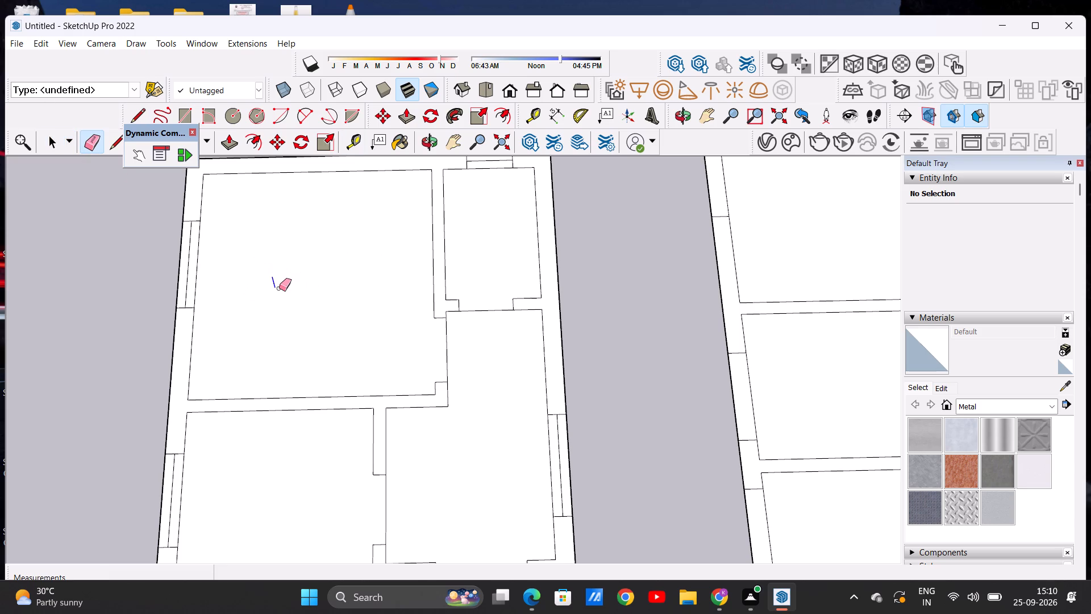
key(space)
Draw a rectangle about 6' 1" by 5' 5" inside the original plan's large top-left room, near its upper wall.
scroll(279, 310, down, 11)
scroll(295, 325, up, 2)
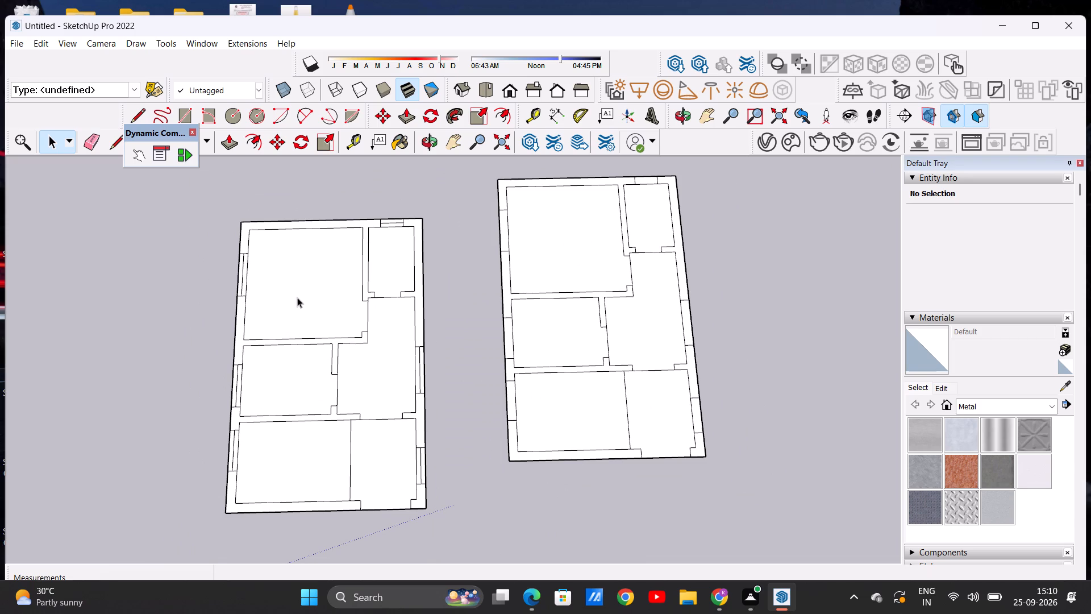
click(188, 112)
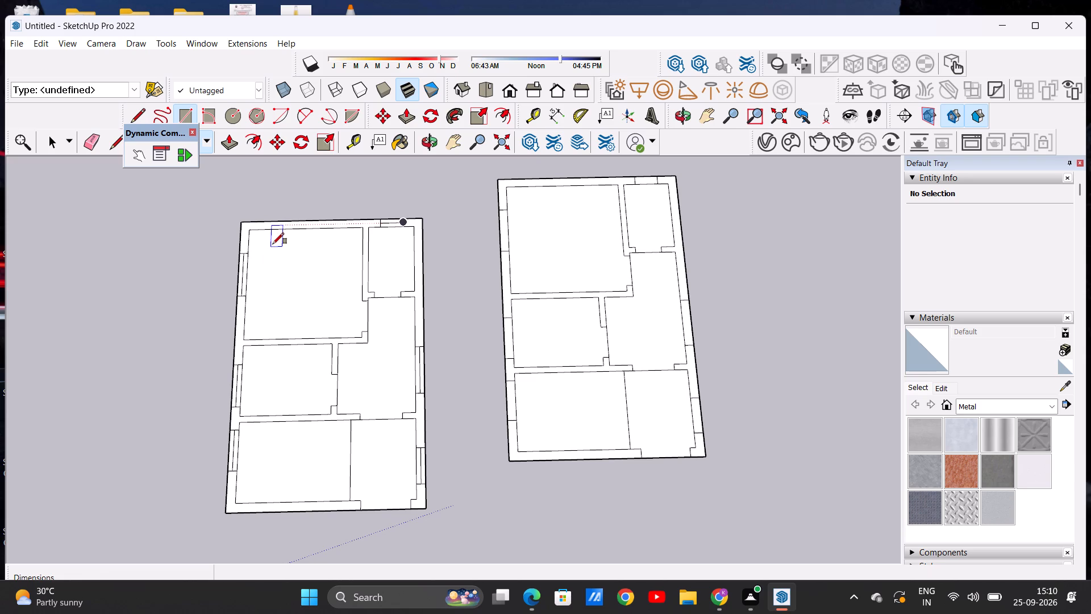
click(268, 243)
click(328, 309)
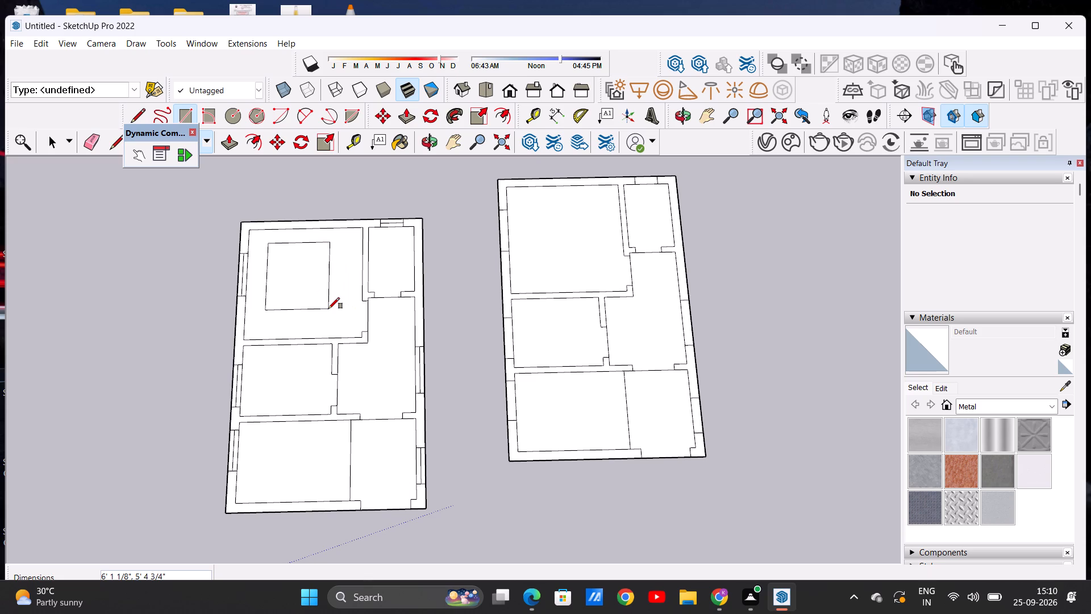
Move the whole rectangle about 10" towards the room's top wall.
key(space)
double_click(305, 282)
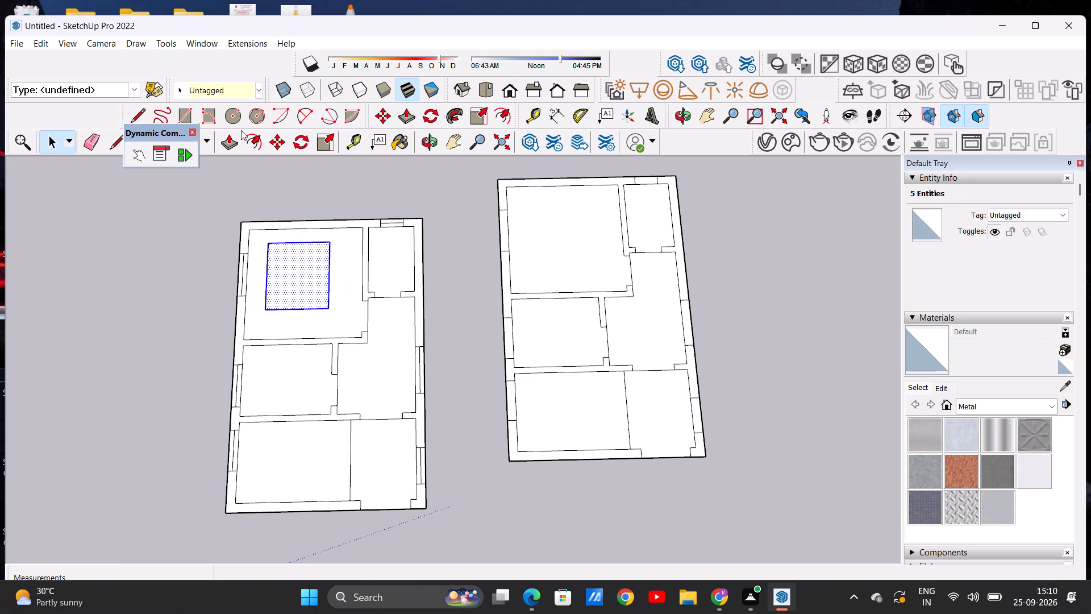
click(279, 147)
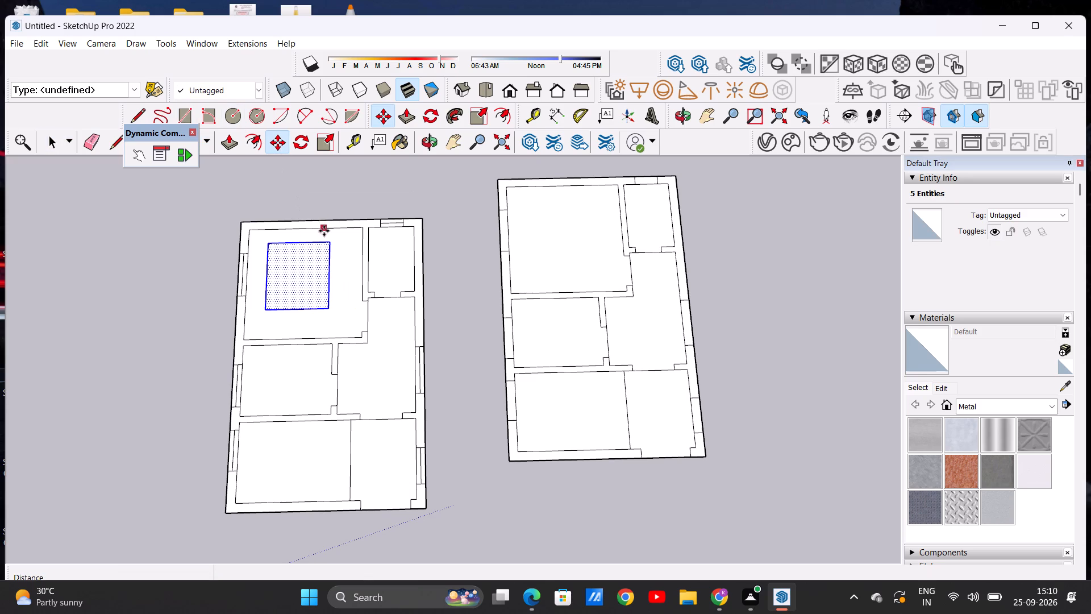
click(334, 247)
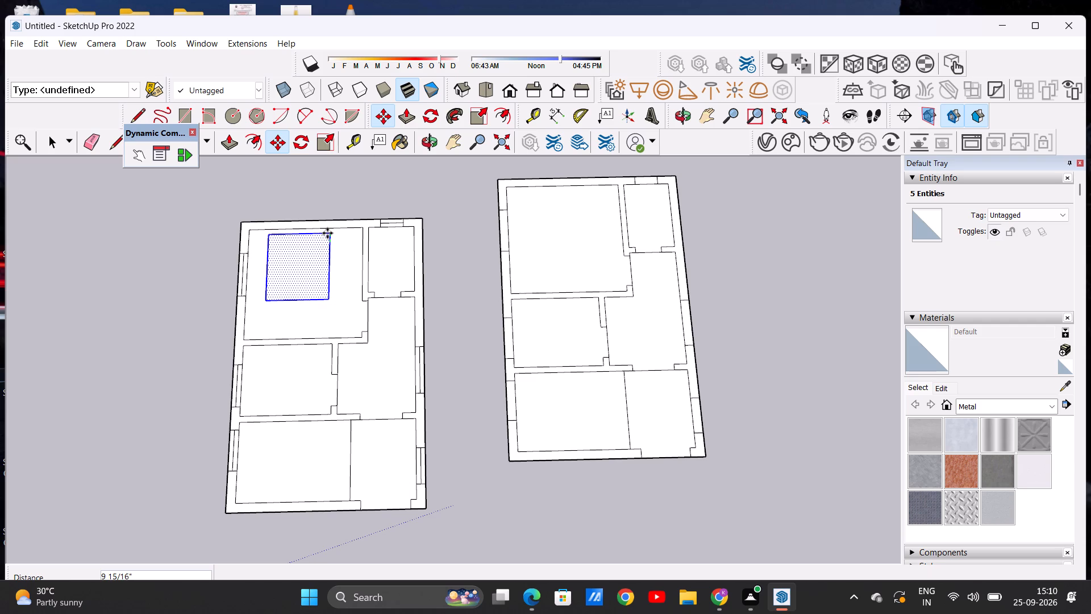
click(327, 233)
key(space)
click(168, 256)
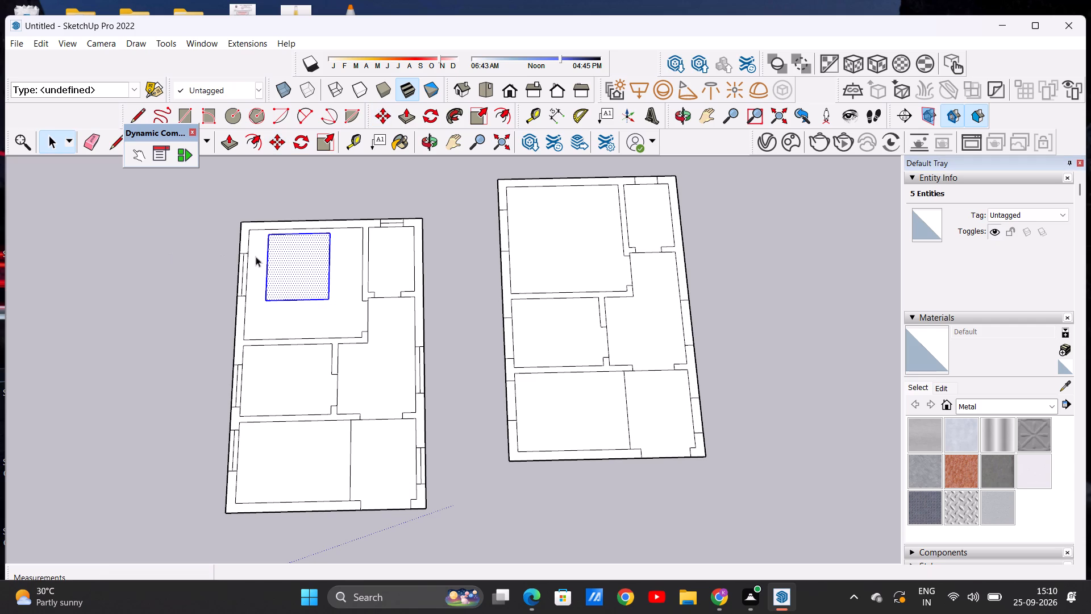
Draw a line about 5' 5" long across the bed rectangle, parallel to and just inside its lower edge.
scroll(294, 263, up, 2)
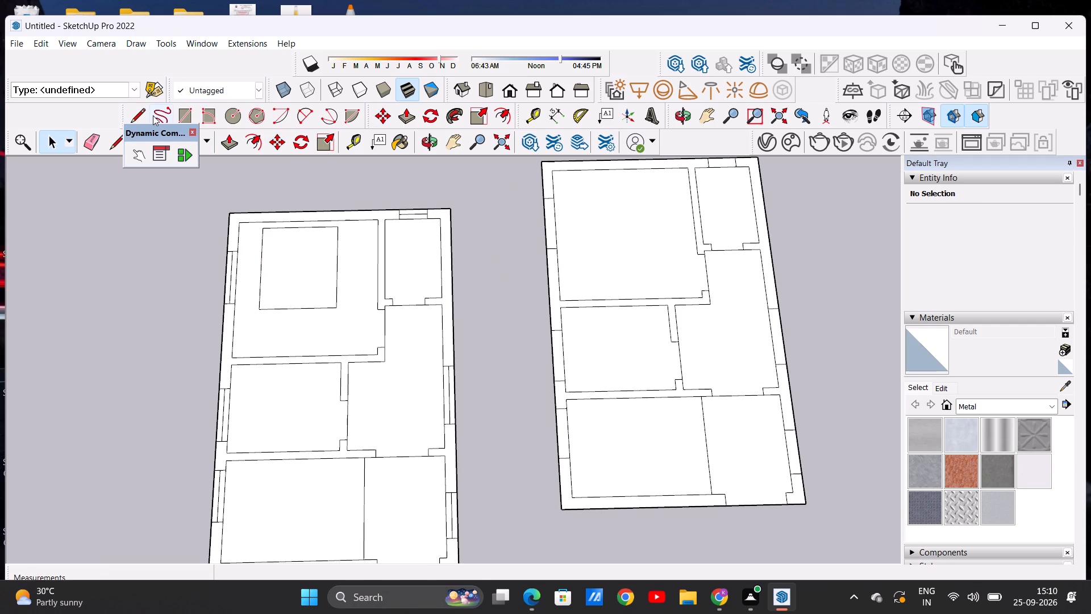
key(l)
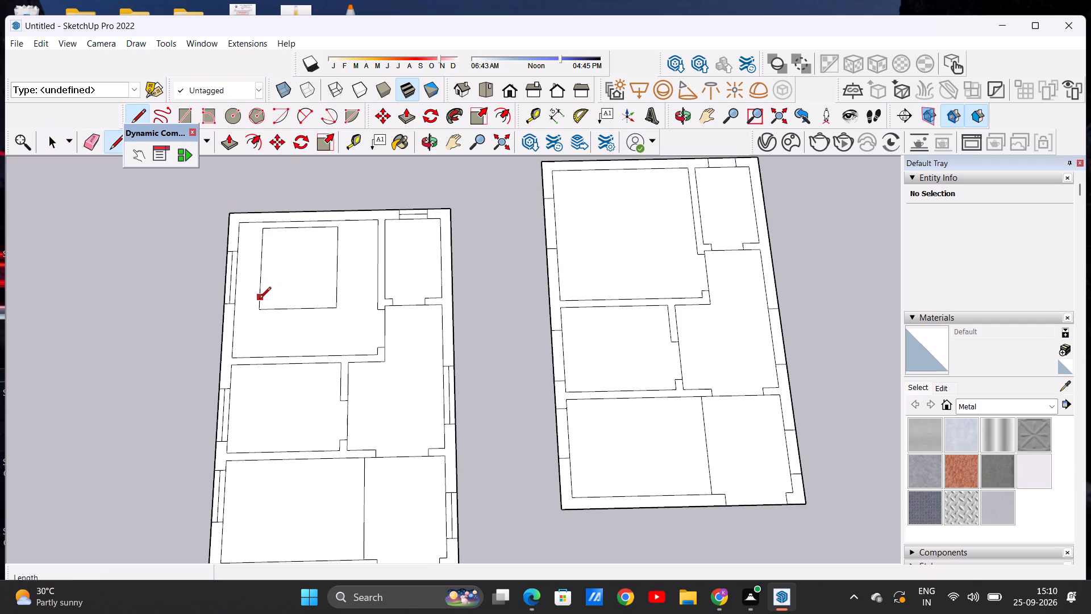
click(260, 299)
click(335, 298)
key(space)
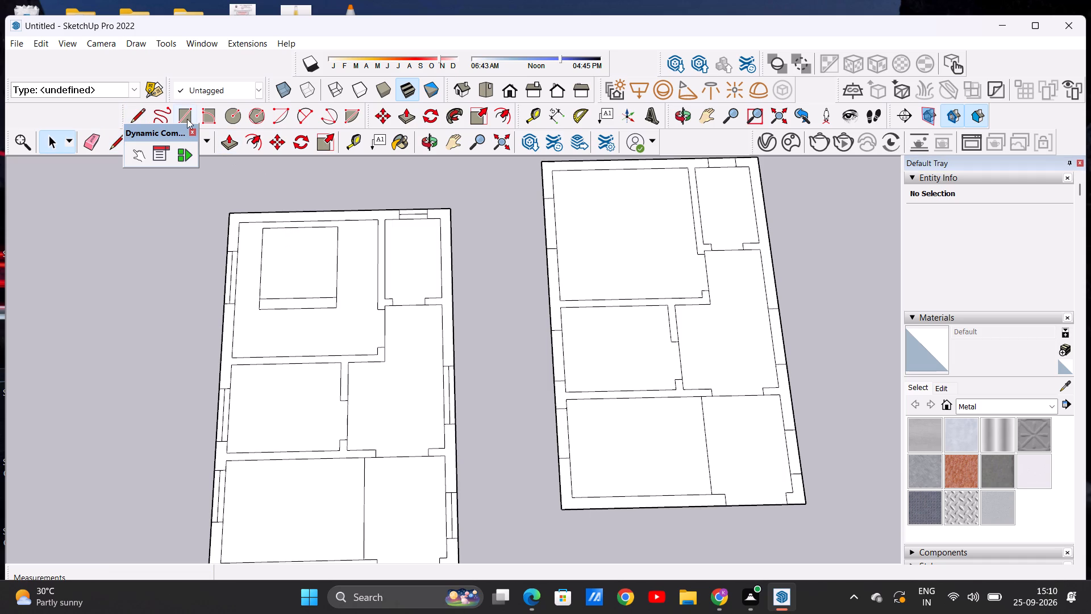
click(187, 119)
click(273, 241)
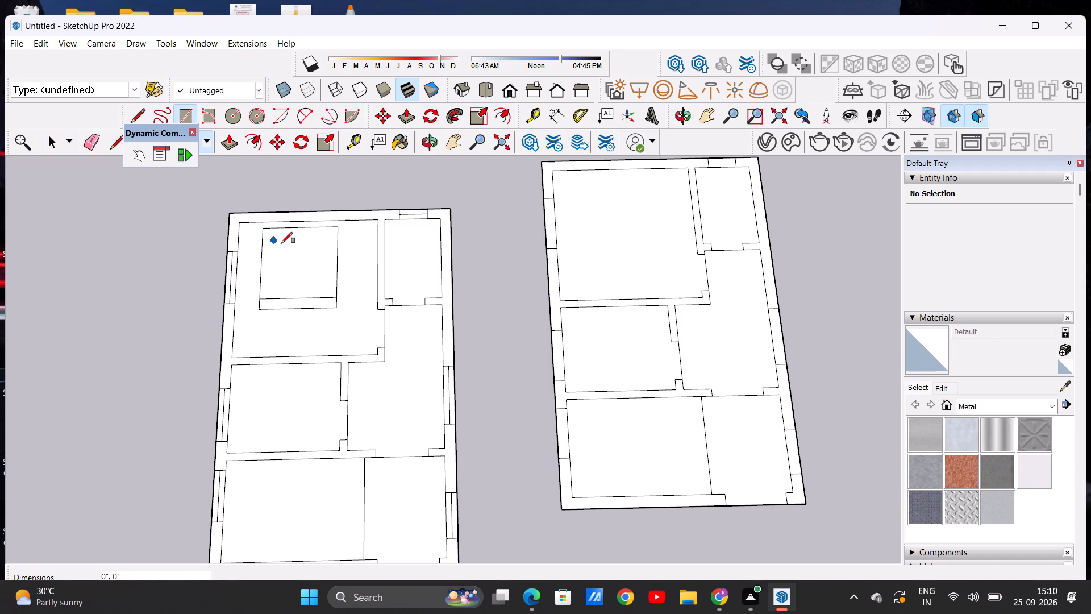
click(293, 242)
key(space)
Draw a pillow rectangle about 1' 8" by 11" inside the bed, near its upper-left corner.
scroll(278, 267, up, 7)
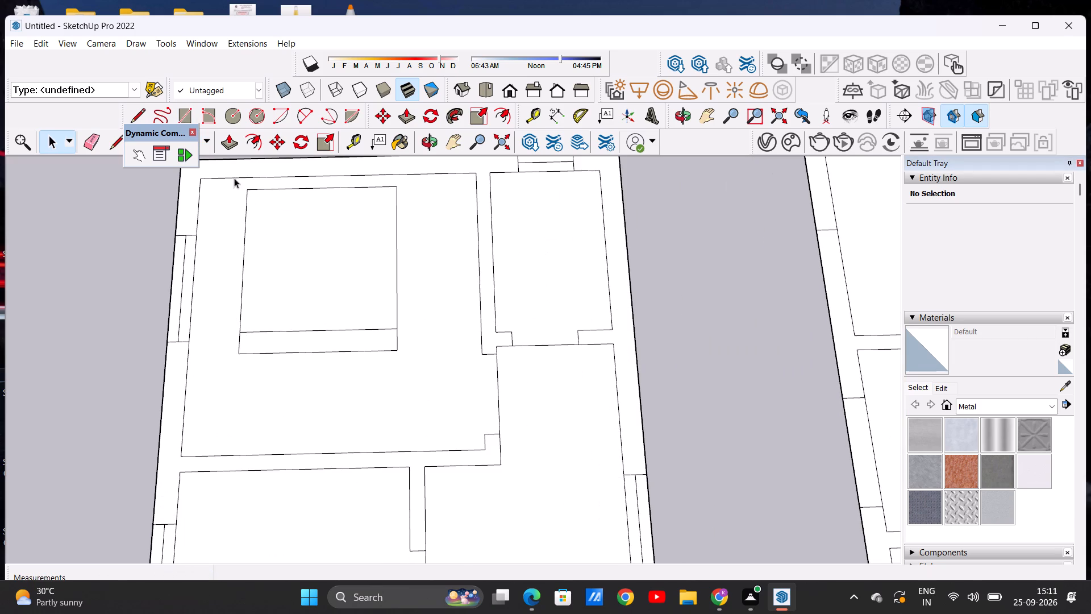
click(182, 112)
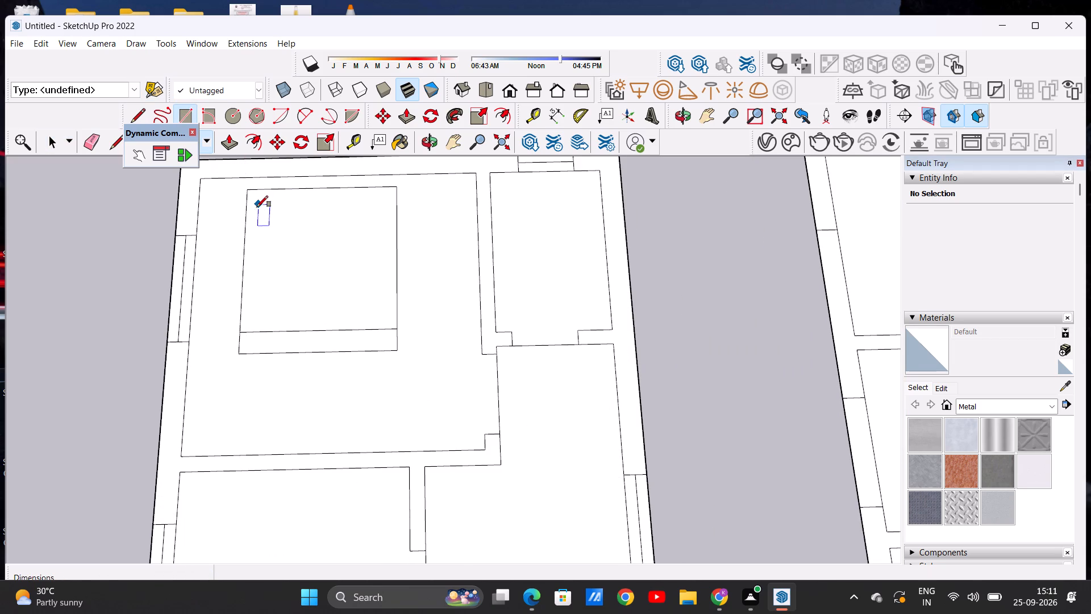
click(257, 207)
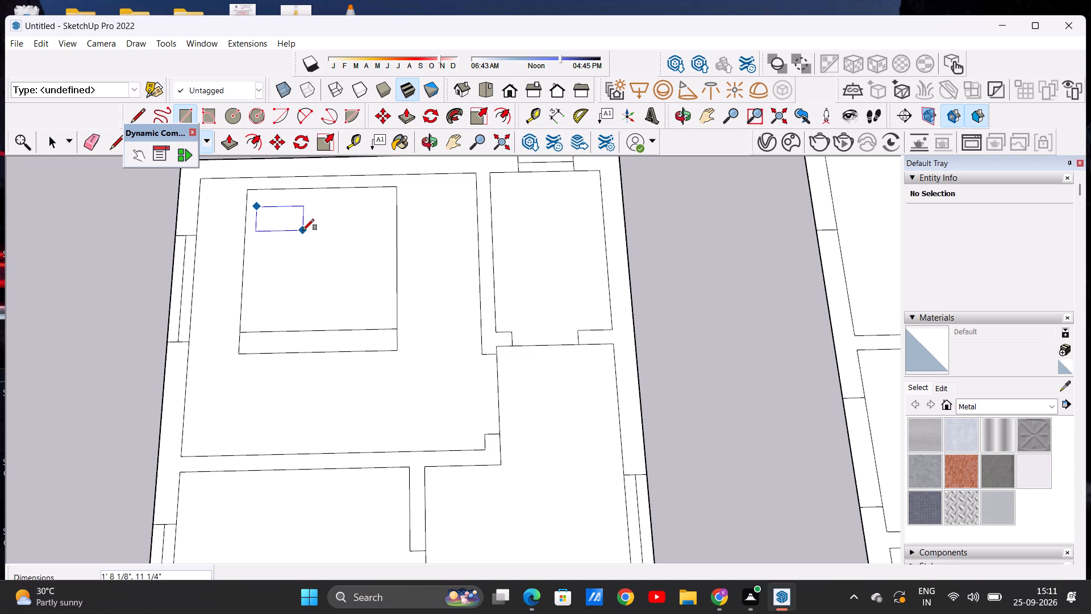
click(303, 230)
key(space)
Copy the pillow rectangle about 2' 6" across the head of the bed to make a second pillow.
double_click(295, 215)
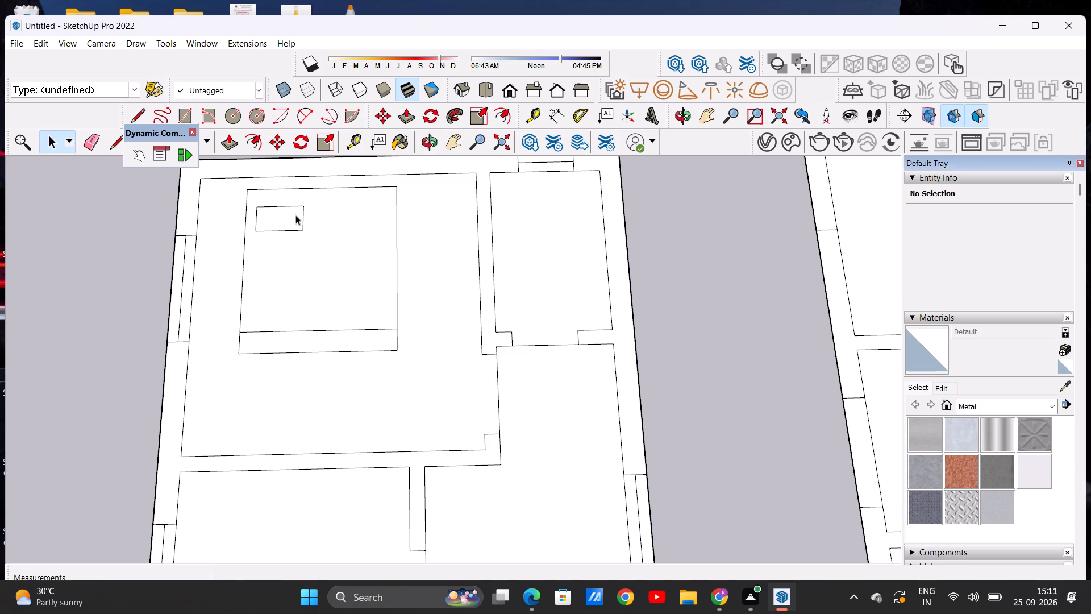
click(275, 138)
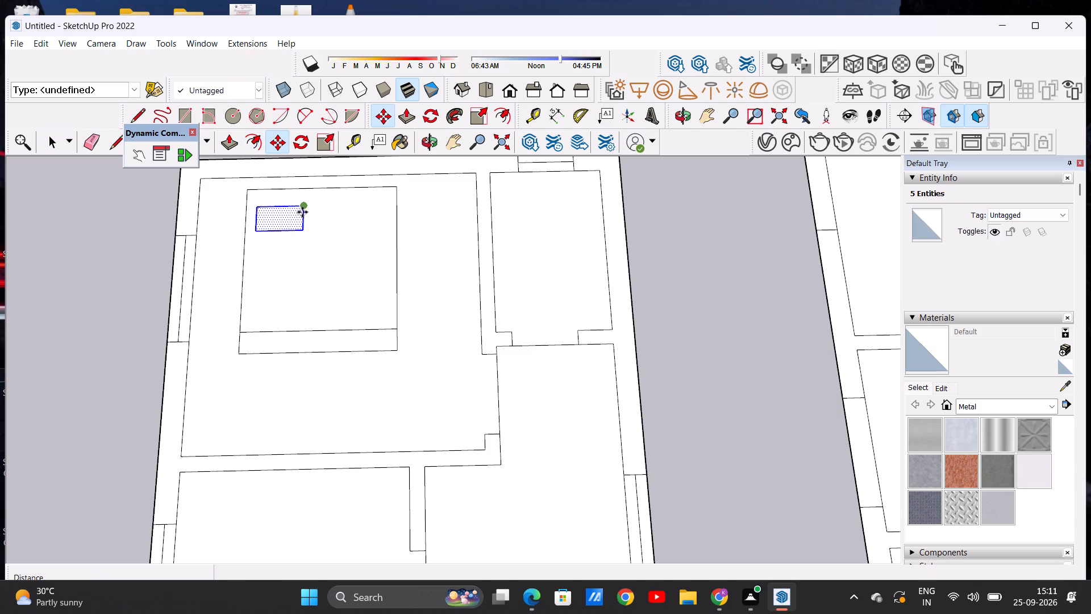
click(302, 212)
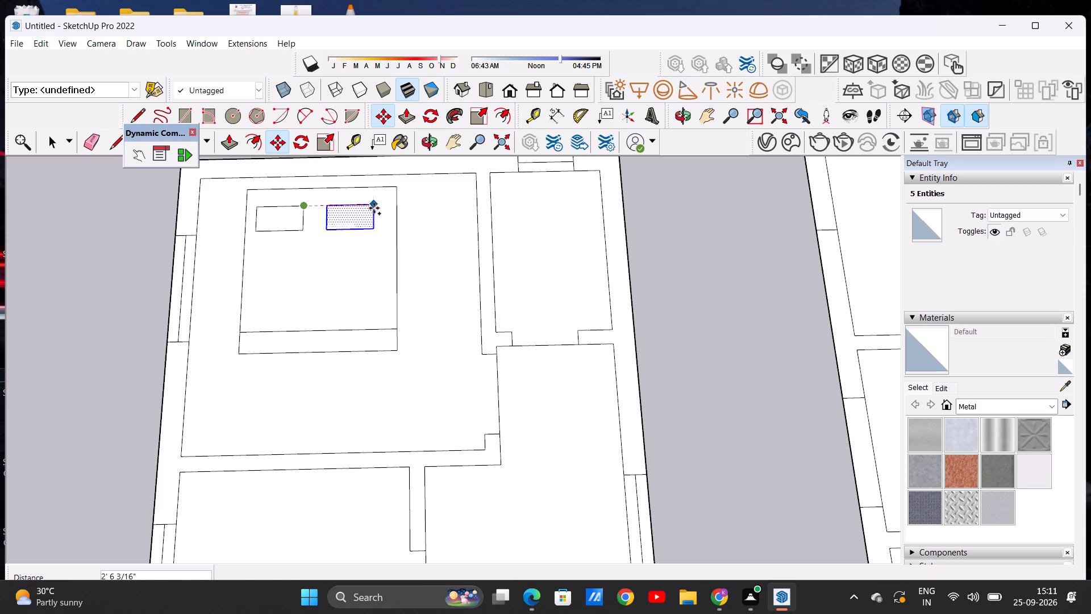
click(374, 208)
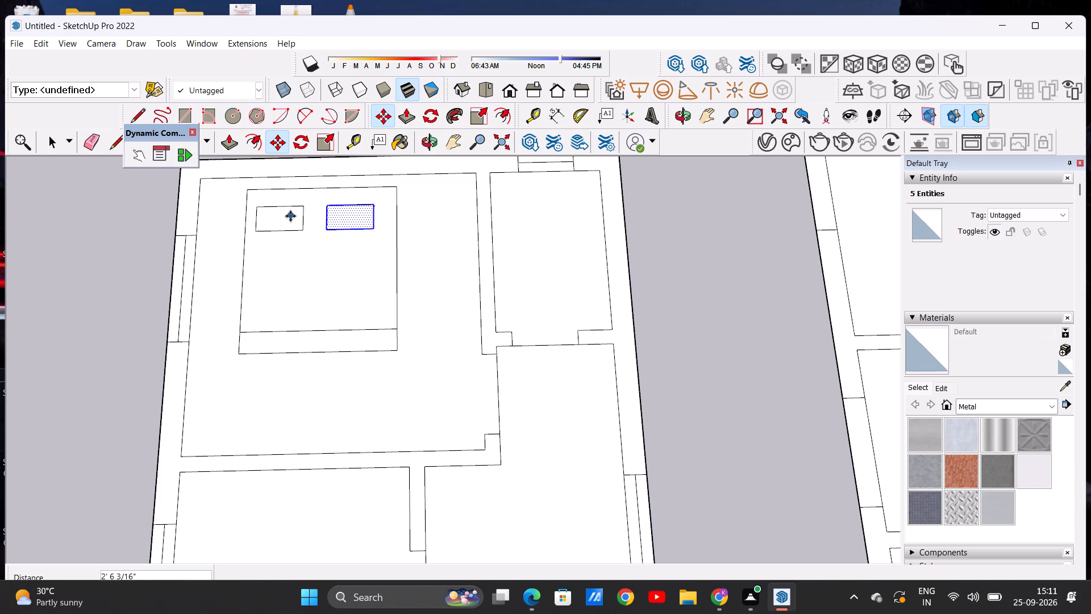
key(space)
click(108, 236)
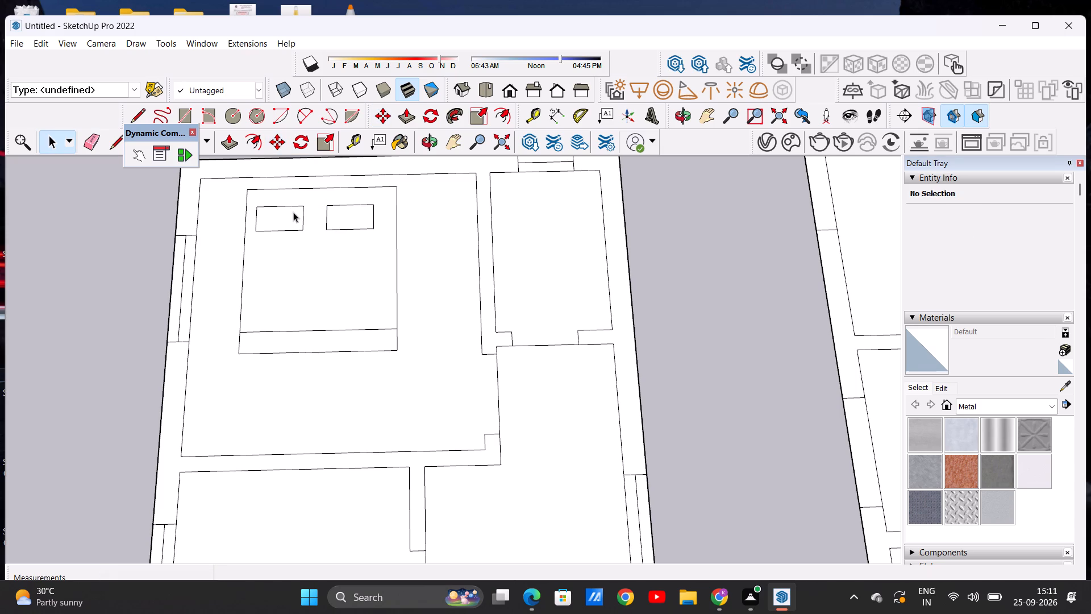
Move the original left pillow about 6" towards the copied pillow.
double_click(293, 212)
click(278, 139)
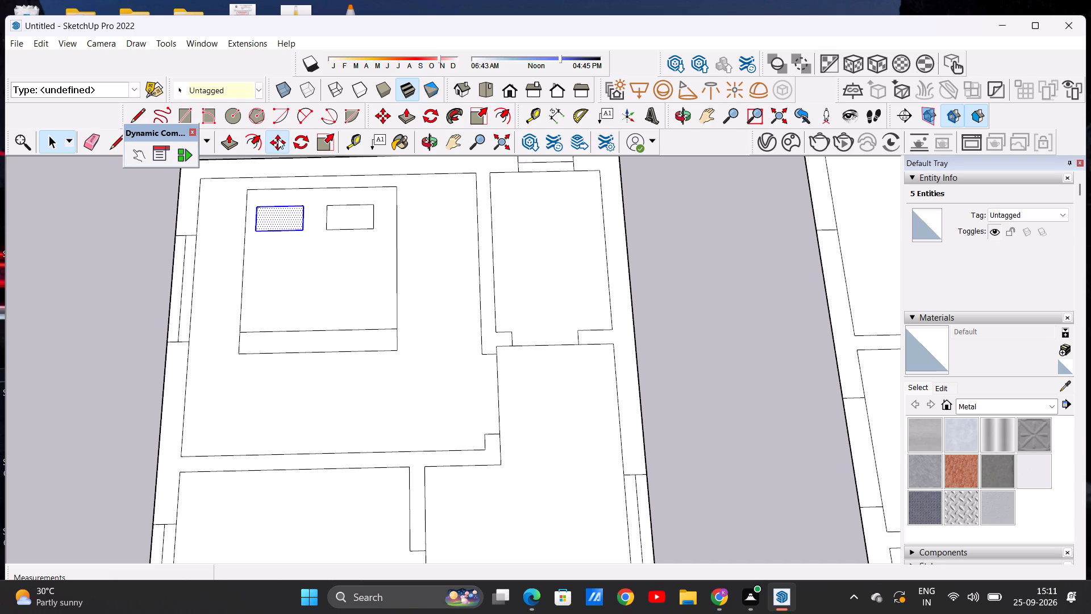
click(305, 208)
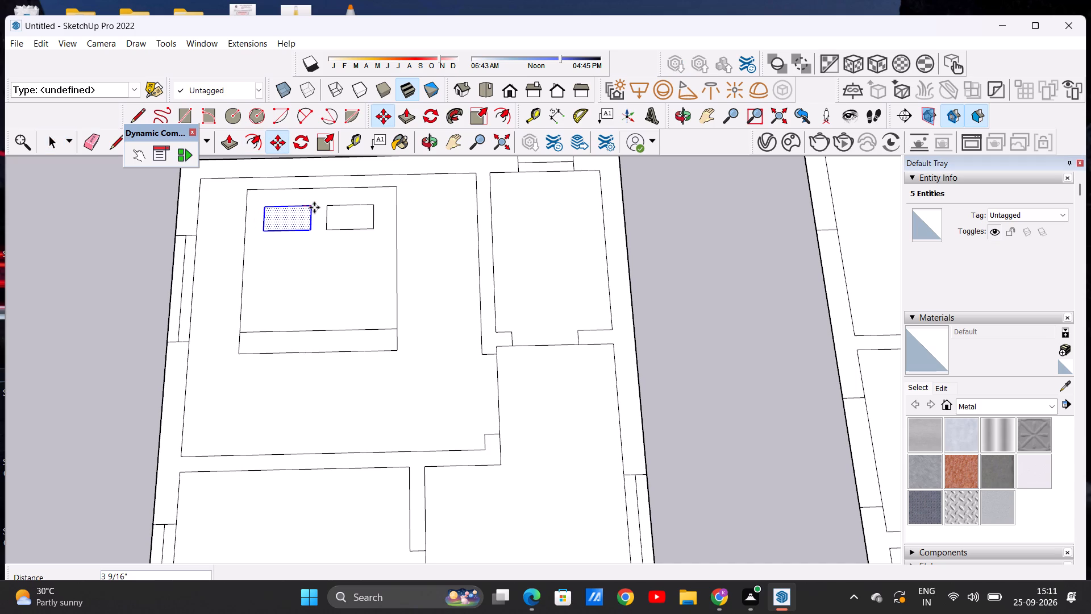
click(317, 206)
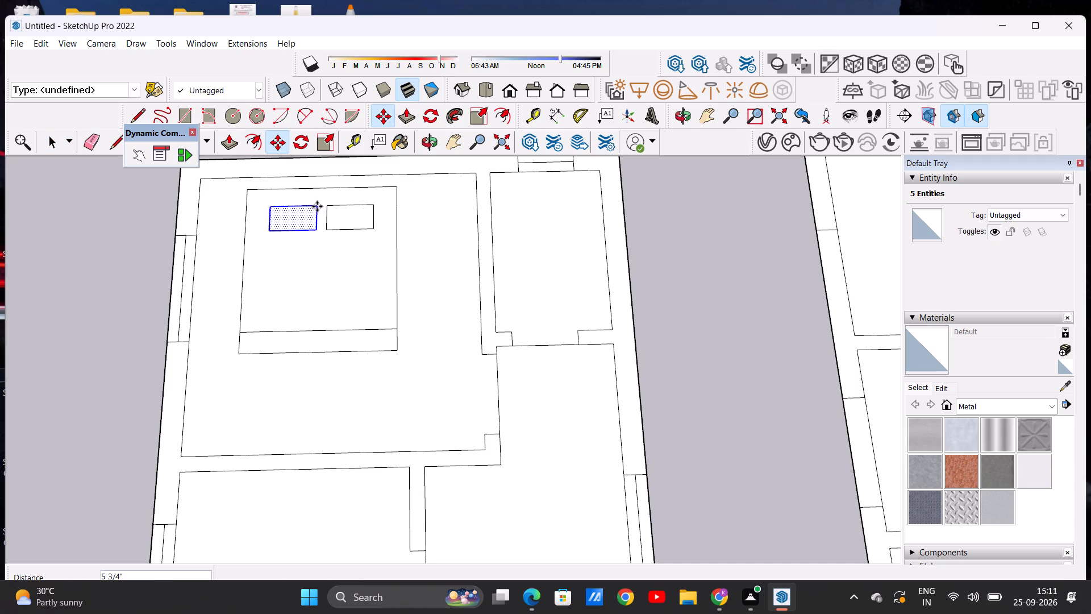
key(space)
double_click(98, 251)
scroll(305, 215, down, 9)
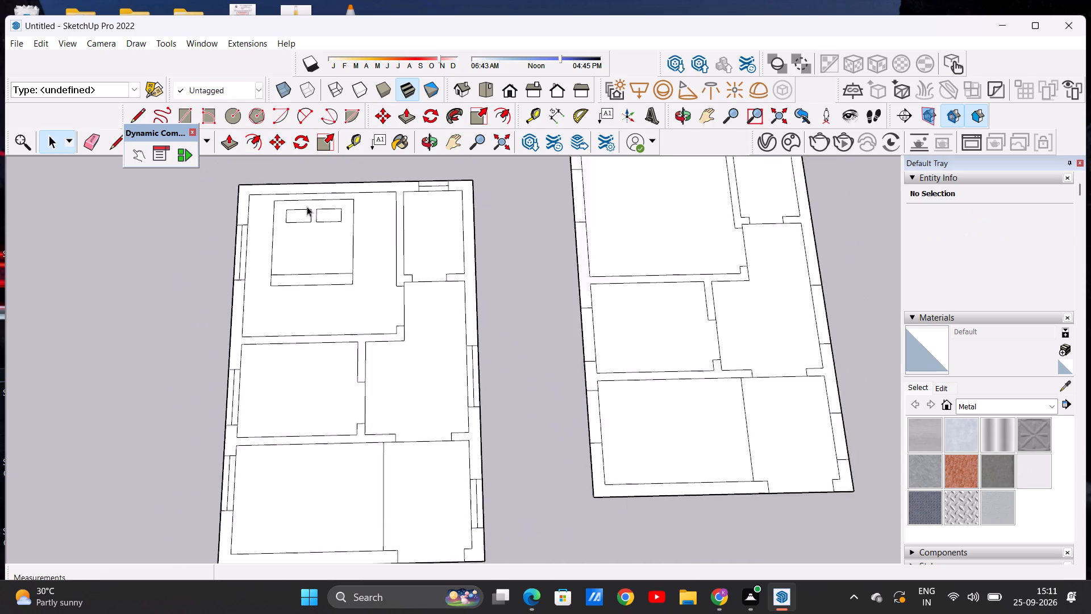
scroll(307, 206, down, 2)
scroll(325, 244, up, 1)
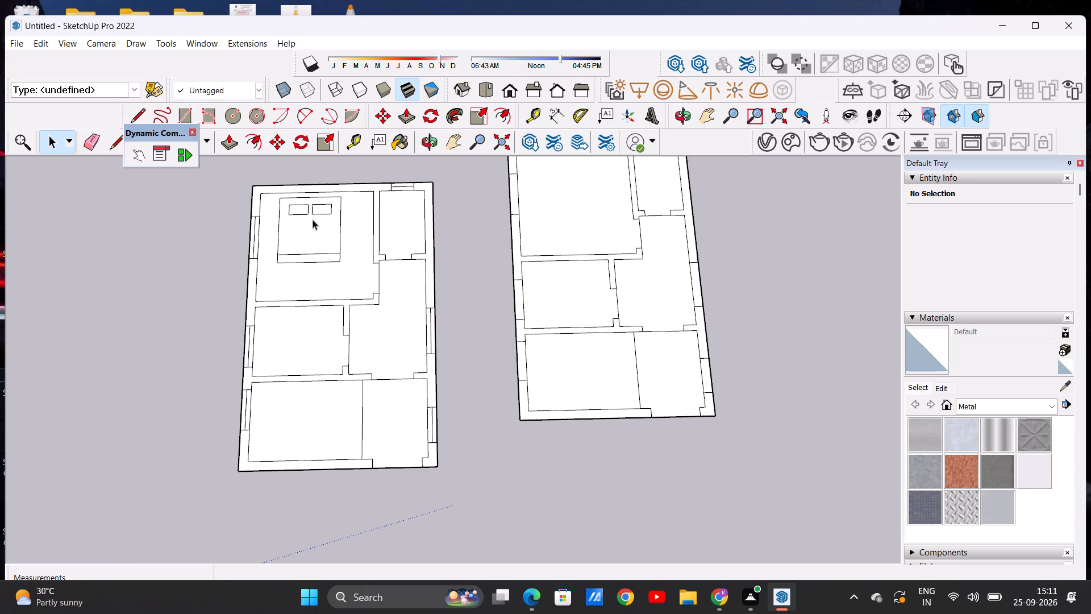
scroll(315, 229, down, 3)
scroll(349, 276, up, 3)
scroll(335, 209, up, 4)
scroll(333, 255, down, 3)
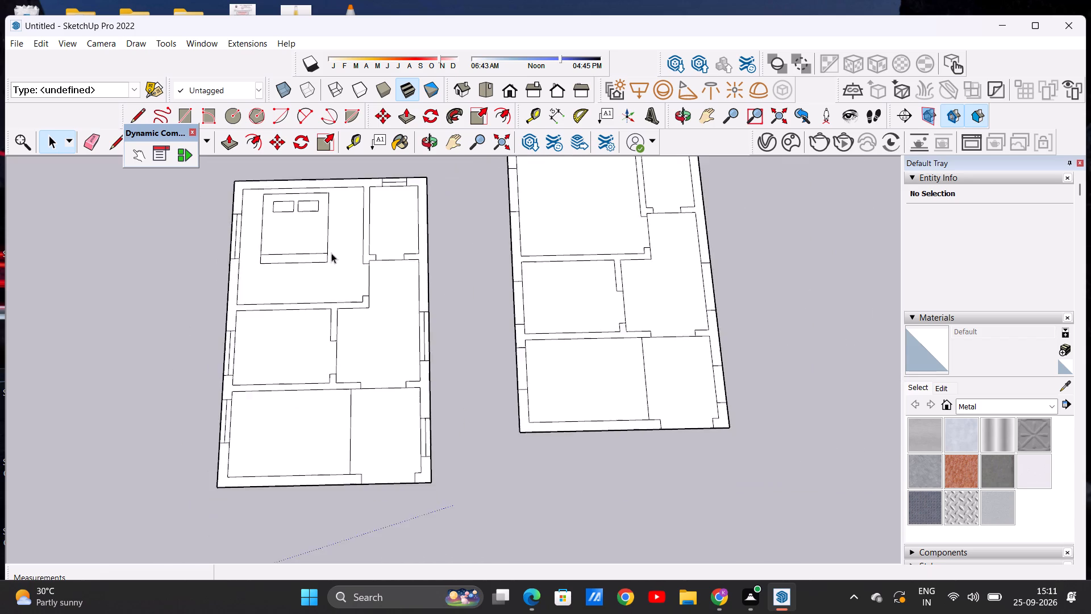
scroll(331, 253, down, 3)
Place a text label reading "BEDROOM" below the bed in the original plan's large top-left room.
scroll(345, 218, up, 5)
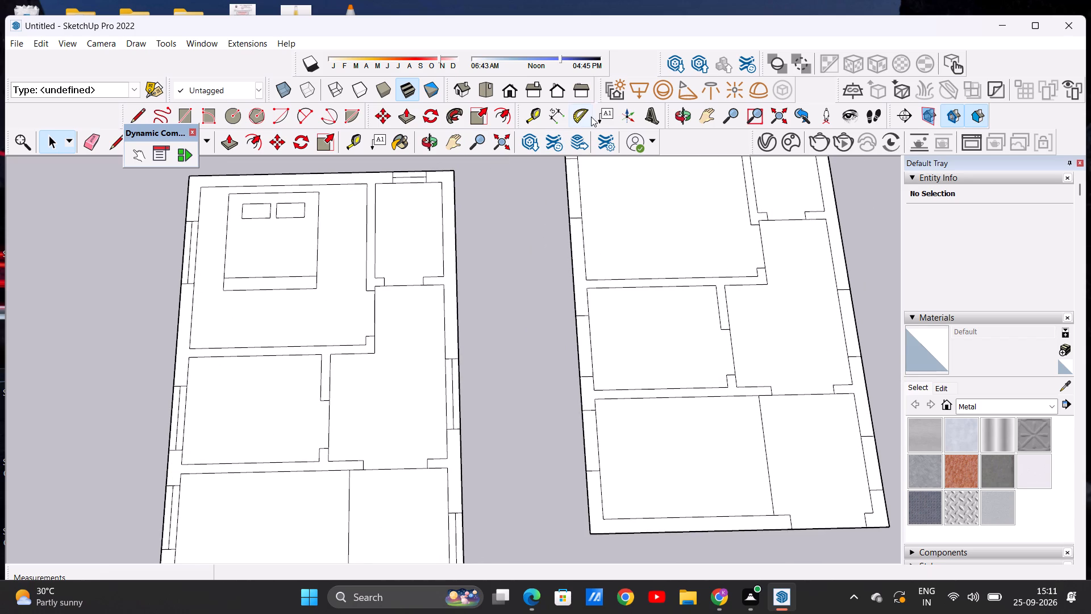
click(605, 114)
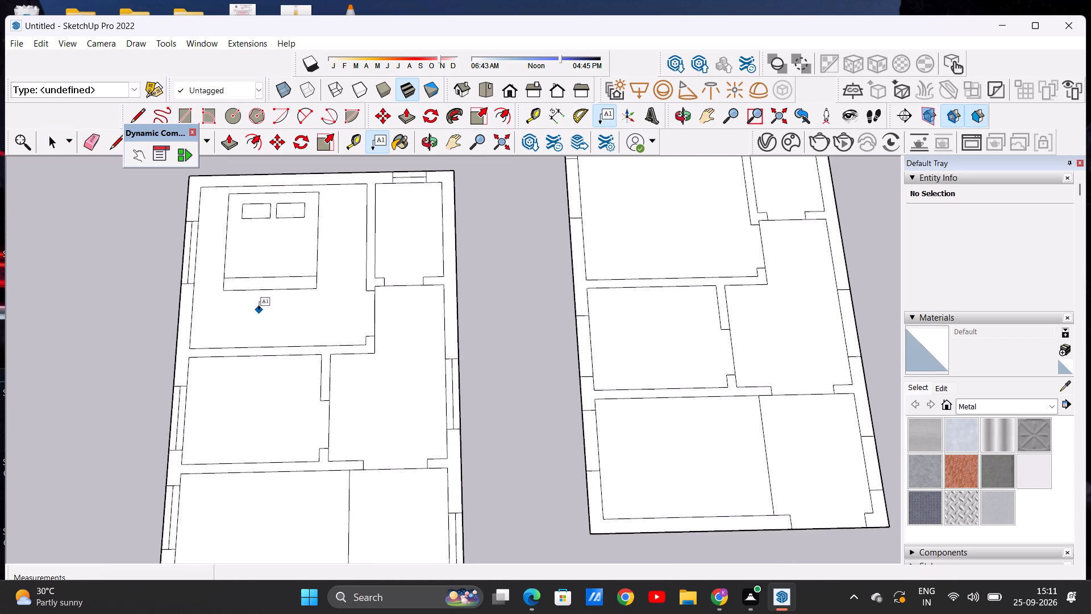
double_click(259, 310)
key(BackSpace)
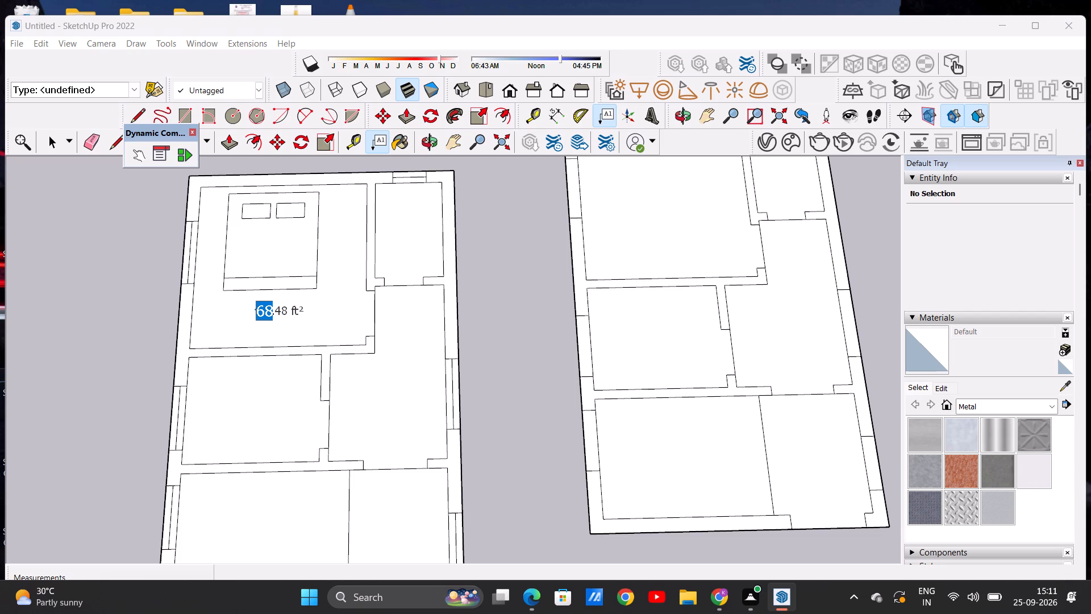
text(BED)
text(ROOM)
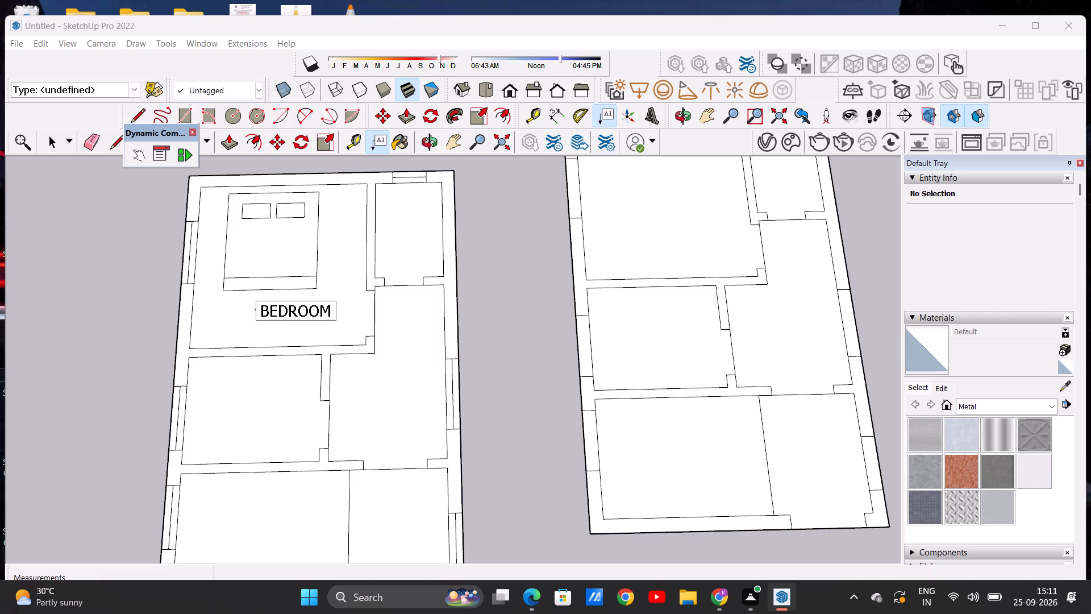
double_click(259, 310)
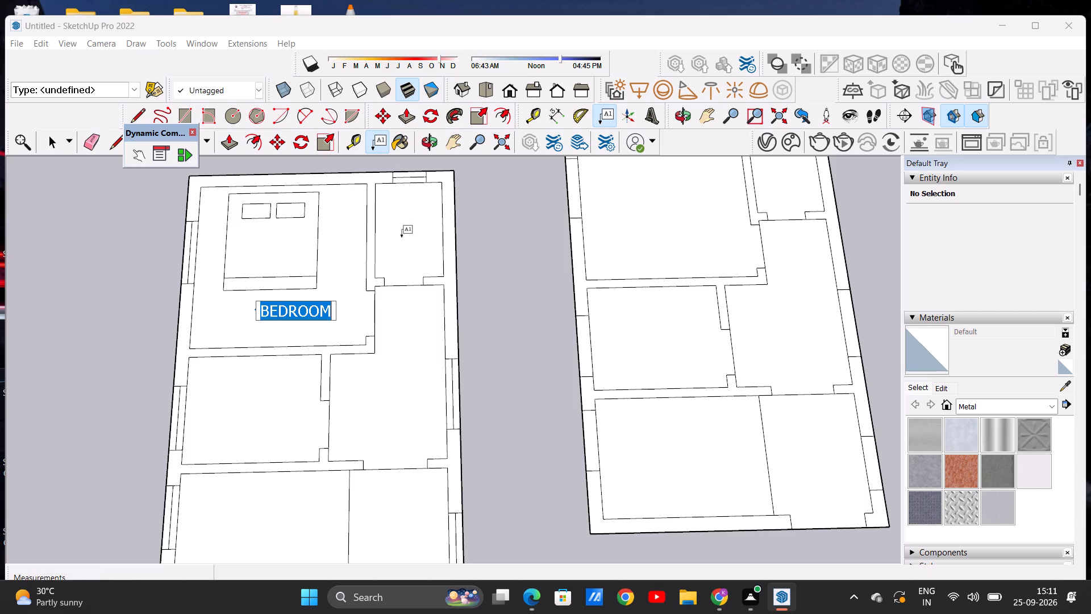
Place a text label reading "TOILET" in the original plan's small top-right room.
double_click(394, 238)
double_click(394, 238)
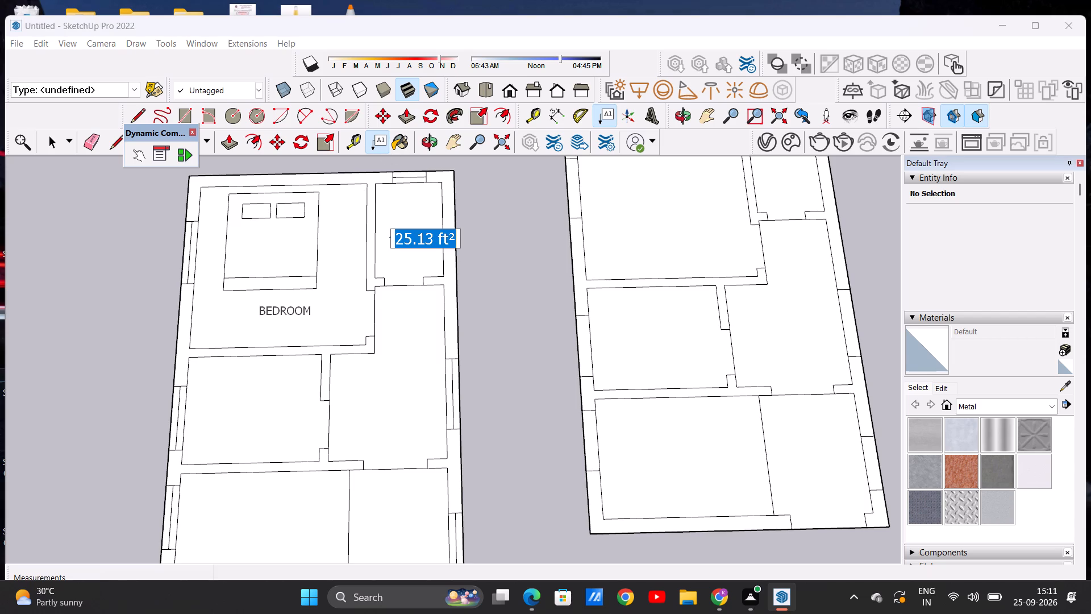
key(BackSpace)
text(TOILET)
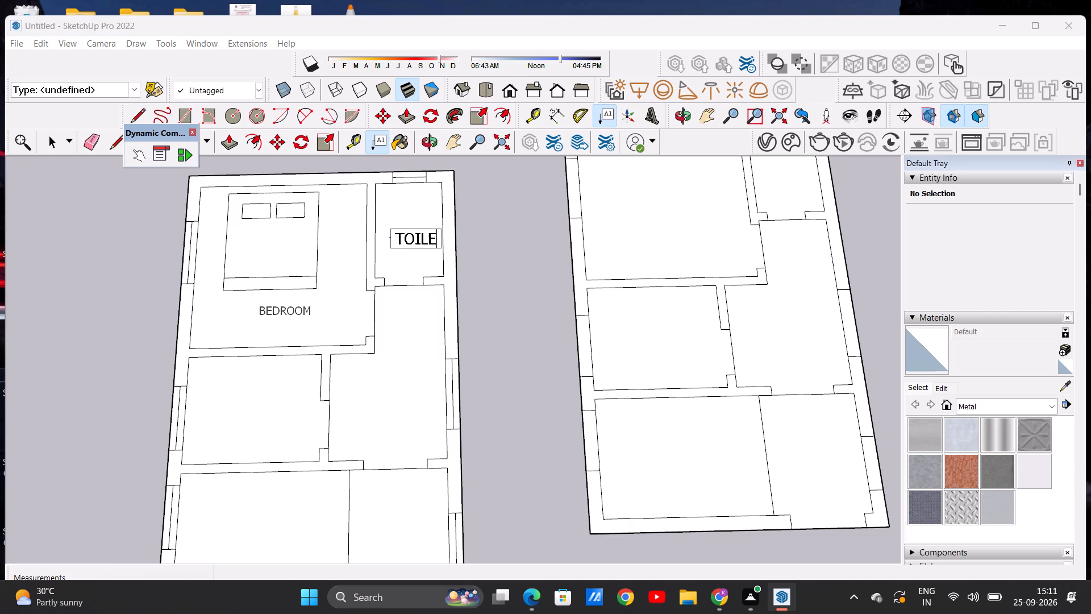
double_click(225, 412)
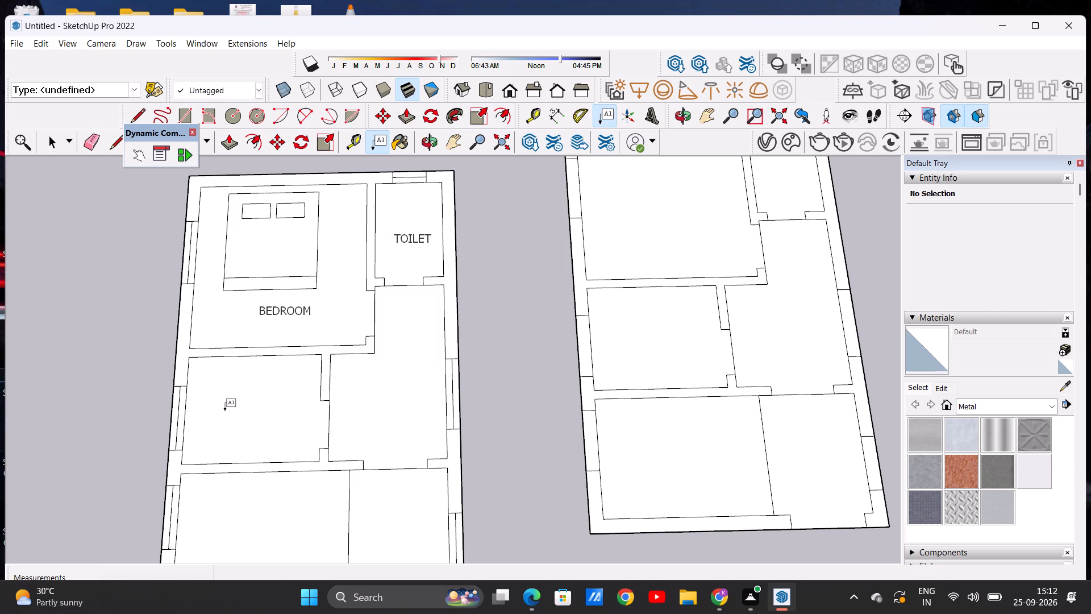
key(space)
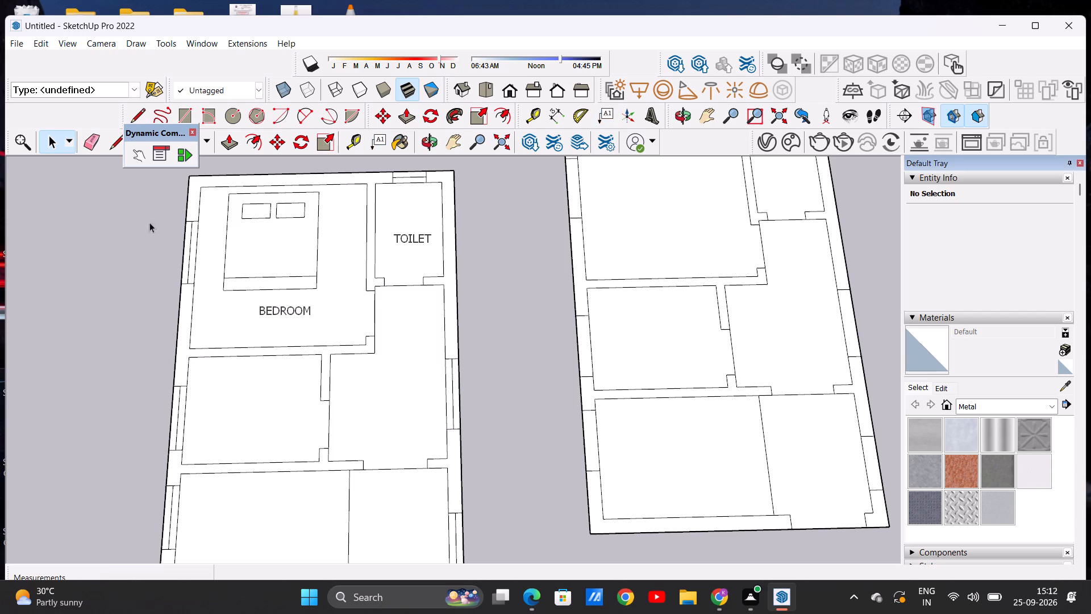
Draw an L-shaped counter outline in the middle-left room, from its lower wall up and about 5' 2" across to the partition wall.
click(143, 111)
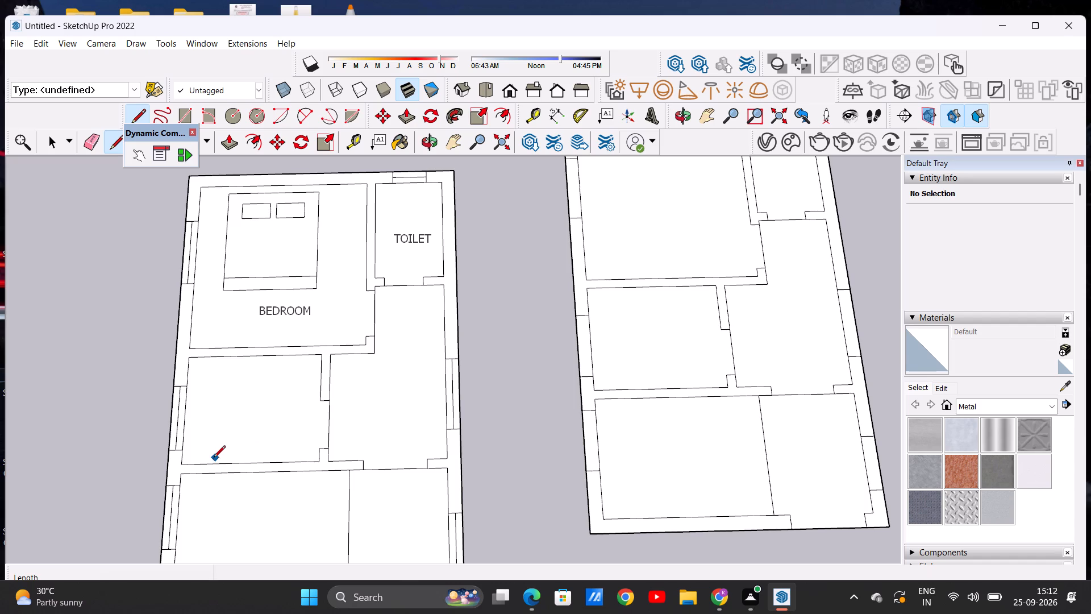
click(224, 463)
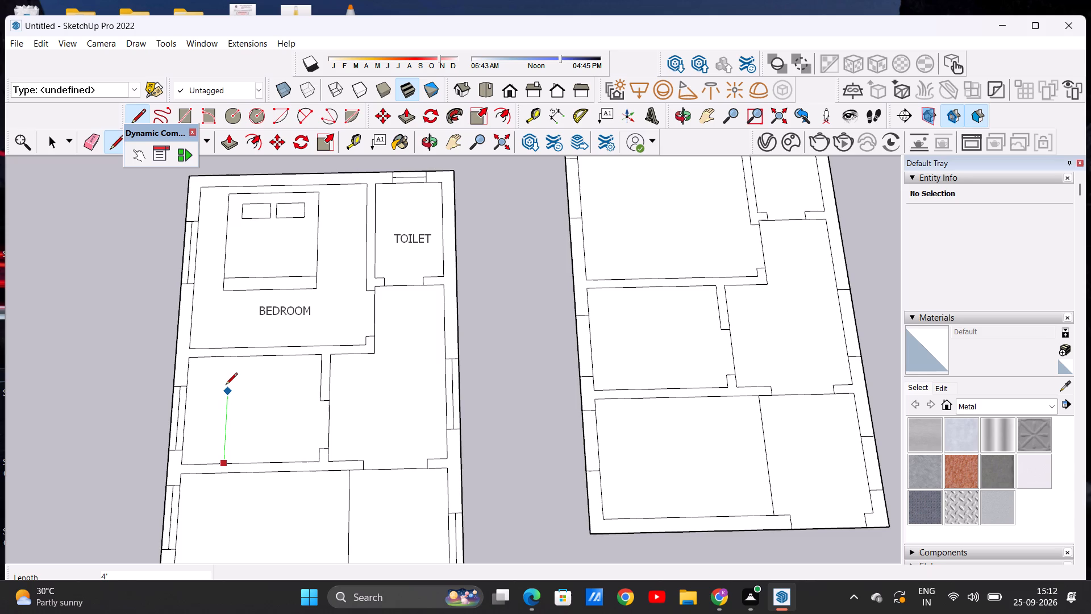
click(226, 383)
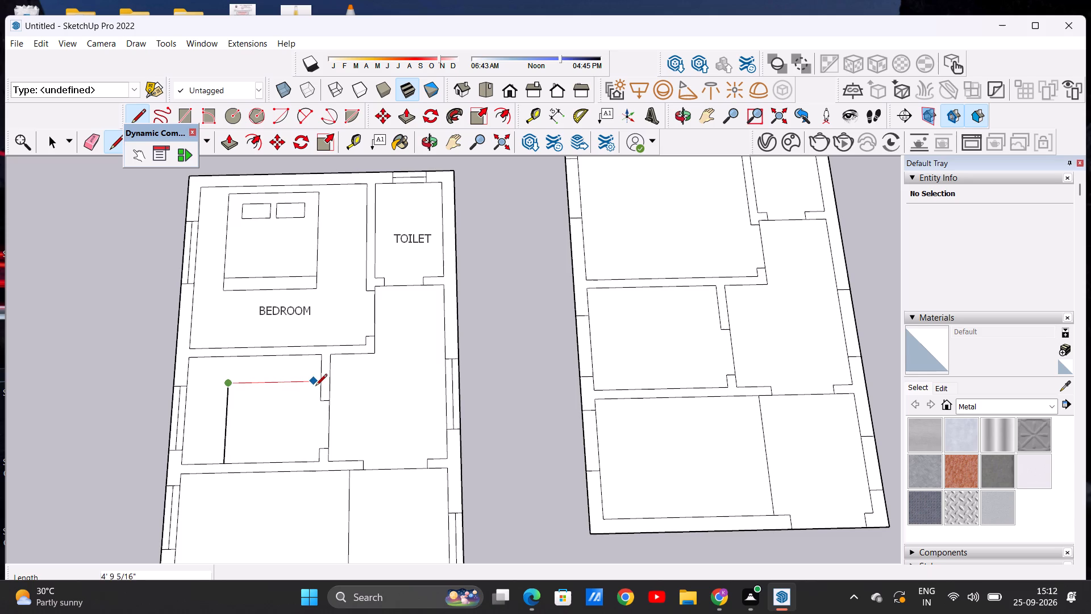
click(319, 383)
key(space)
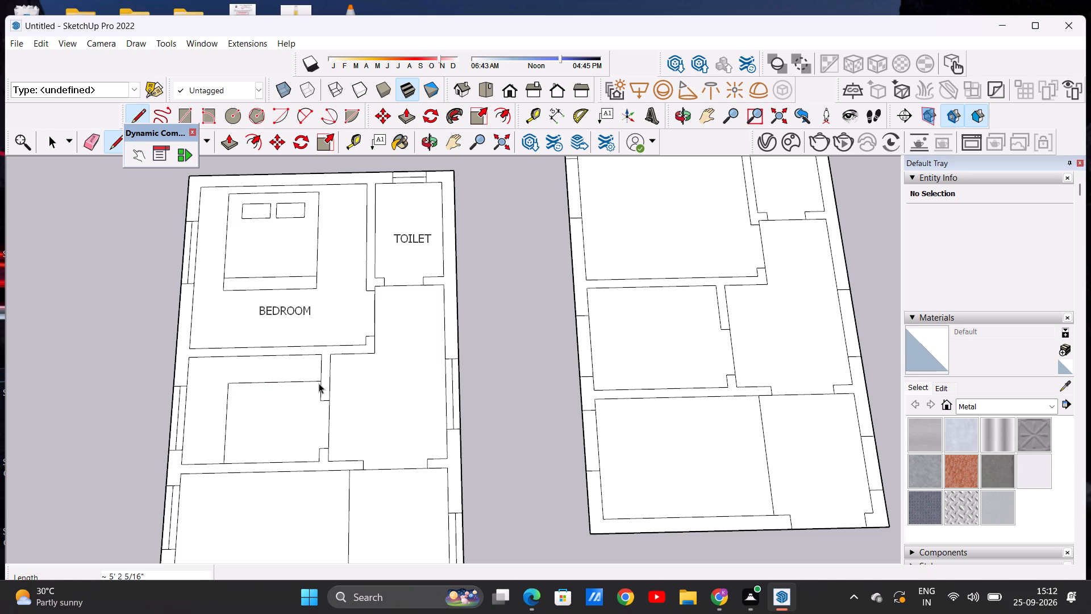
Draw a stove rectangle about 2' 3" by 1' 5" on the counter beside the middle-left room's window.
scroll(327, 378, down, 2)
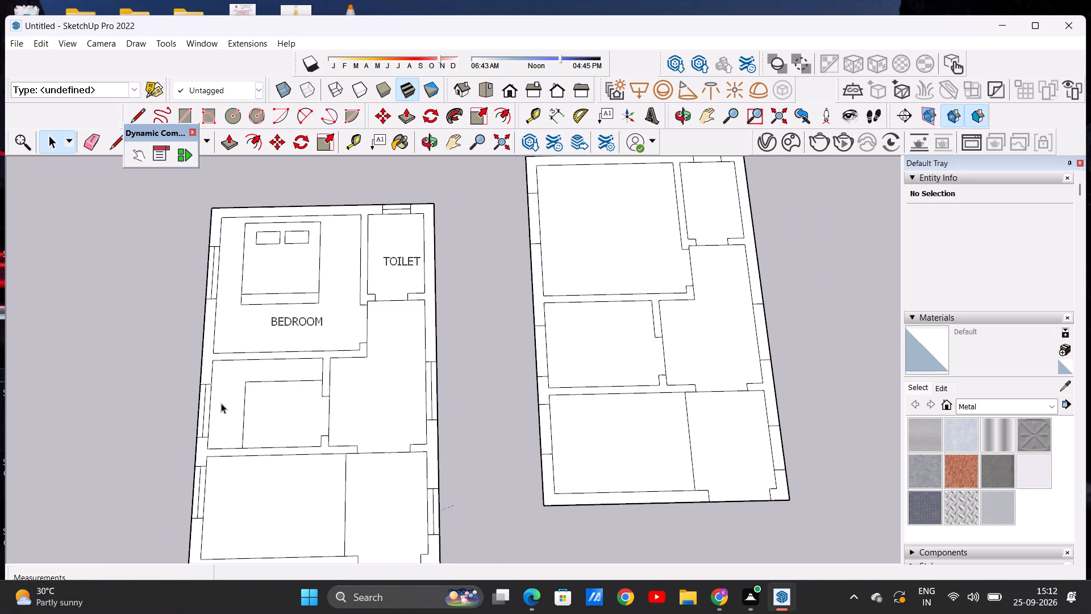
scroll(221, 403, up, 3)
click(187, 113)
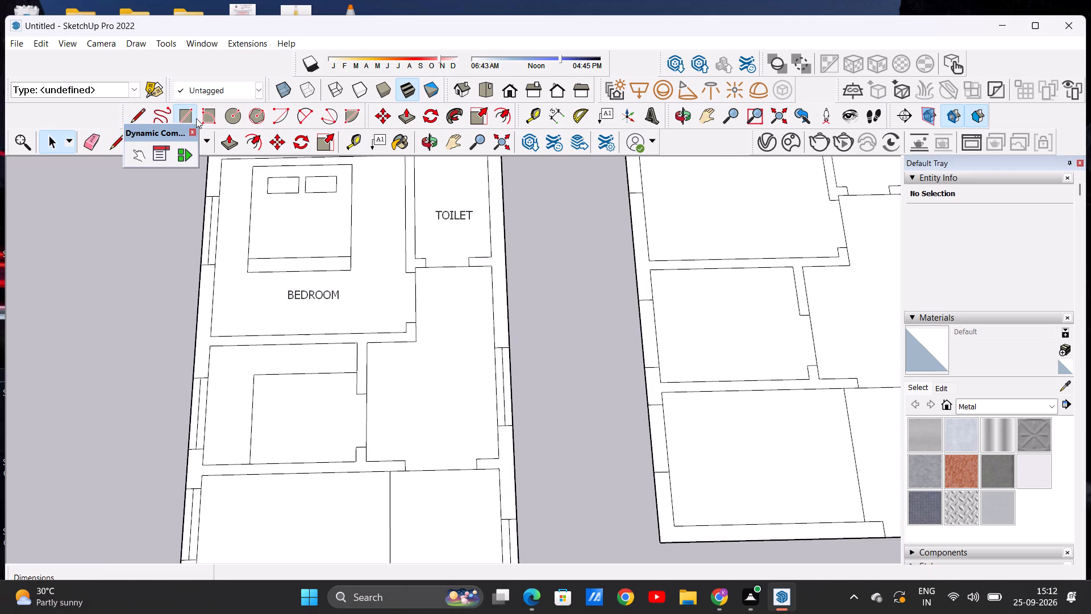
scroll(226, 407, up, 6)
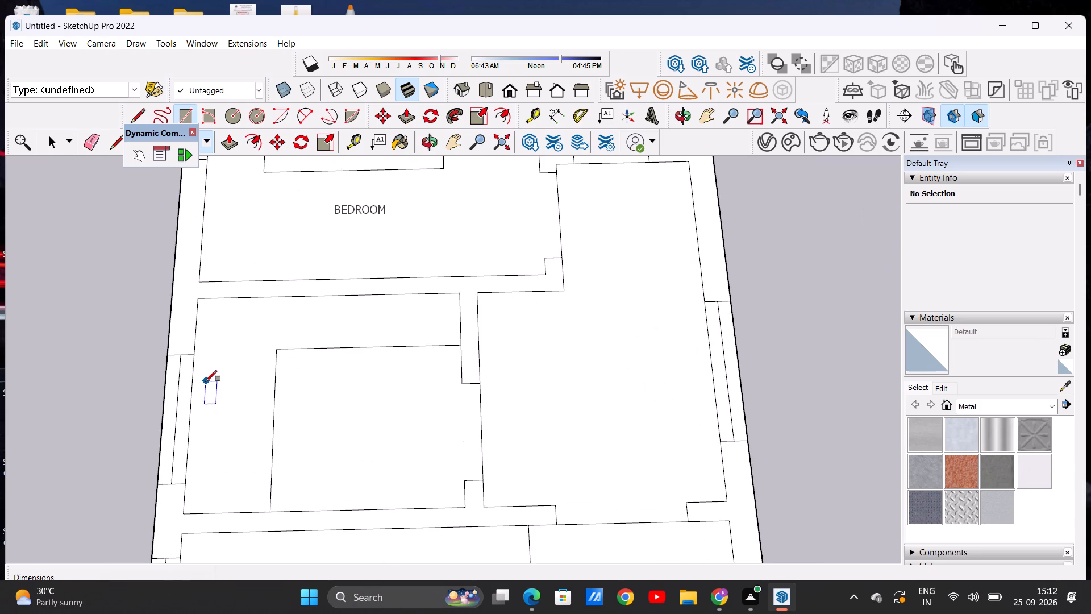
click(206, 381)
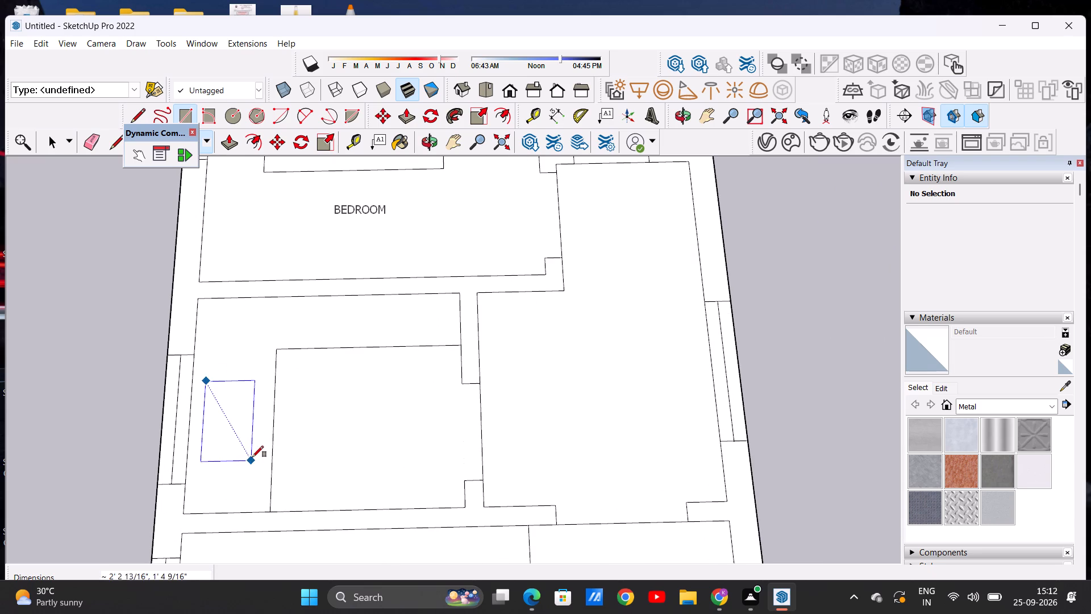
click(253, 461)
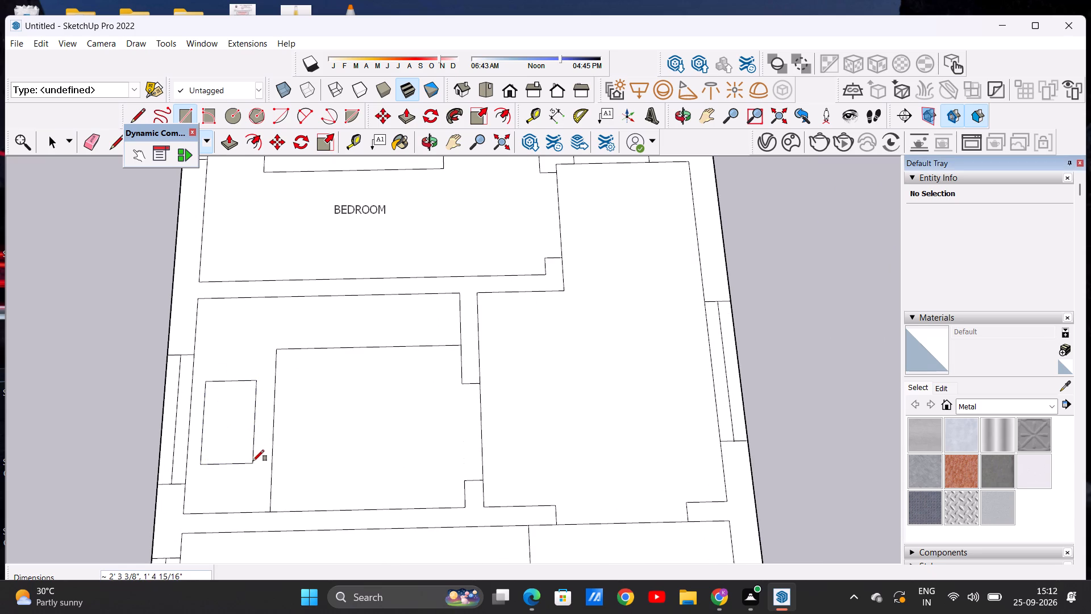
key(space)
Draw a burner circle with a radius of about 5" in the lower part of the stove rectangle.
click(228, 117)
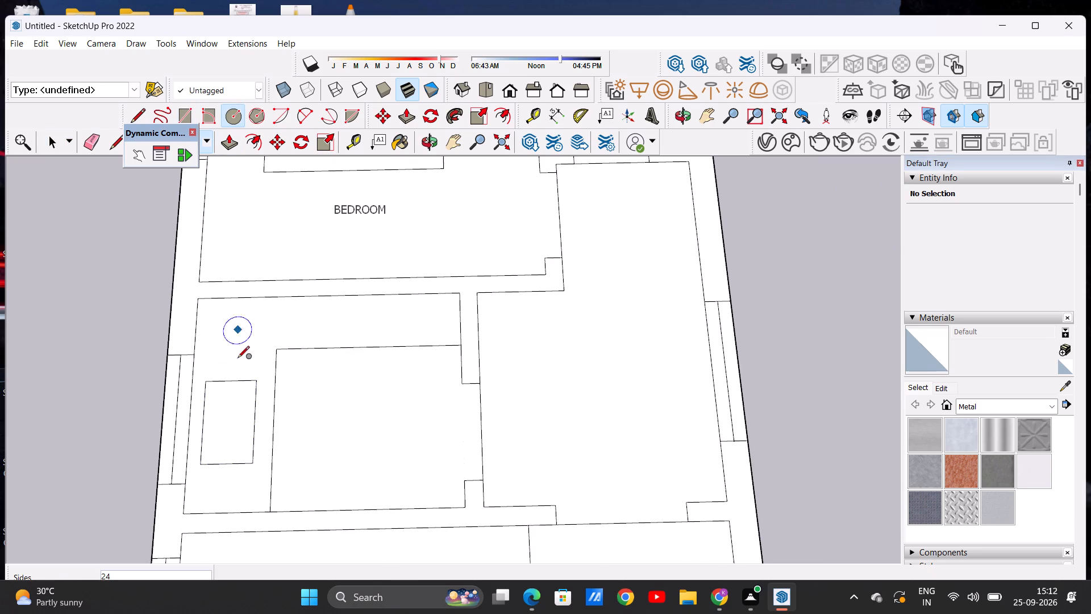
click(224, 447)
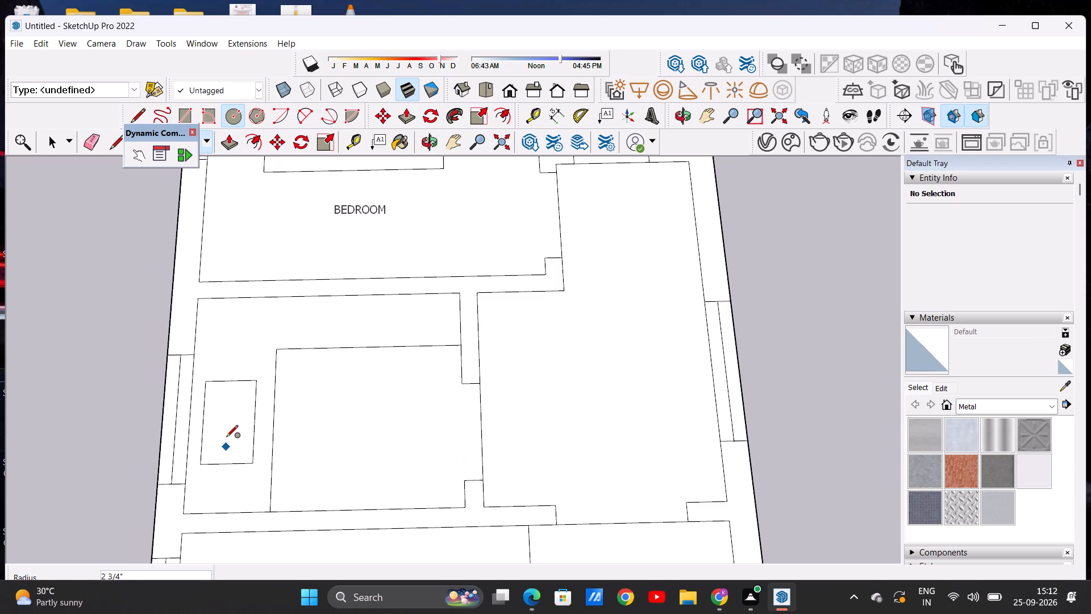
click(226, 432)
key(space)
Move the burner circle about 3" away from the stove rectangle's lower edge.
double_click(226, 450)
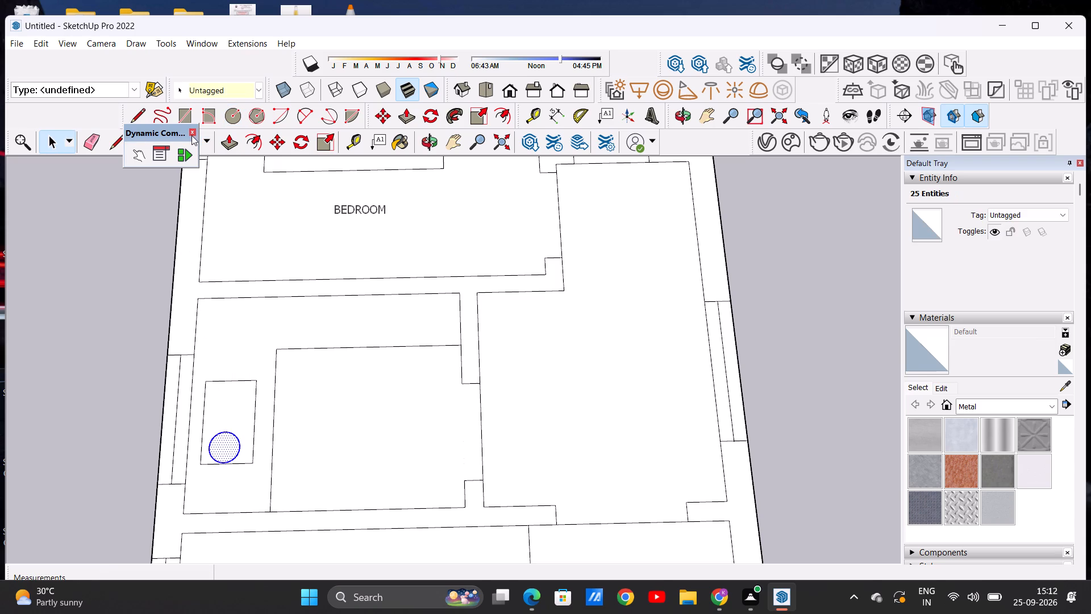
click(276, 144)
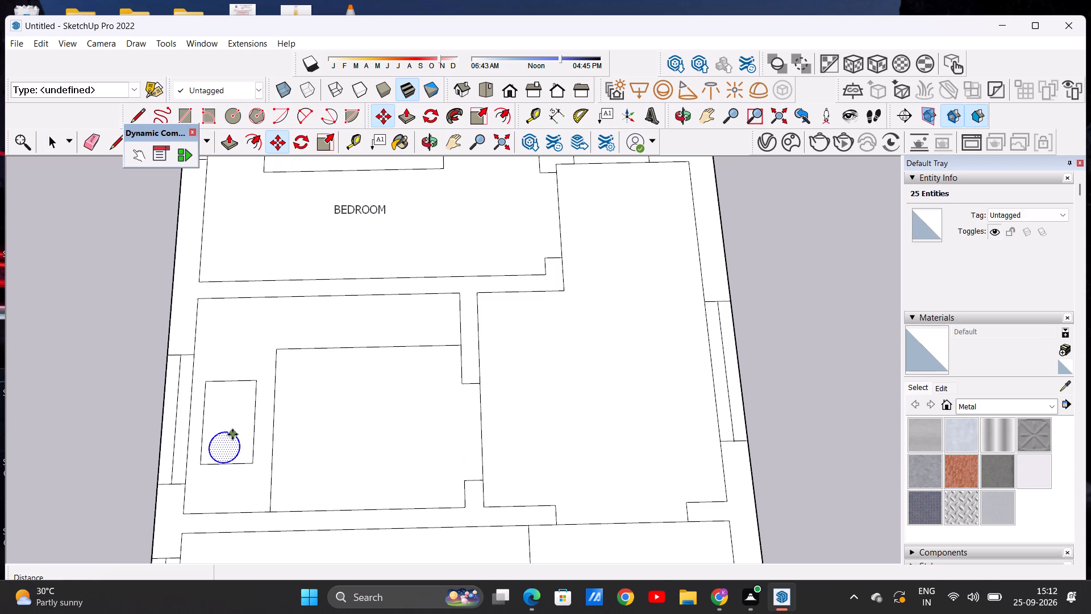
click(232, 434)
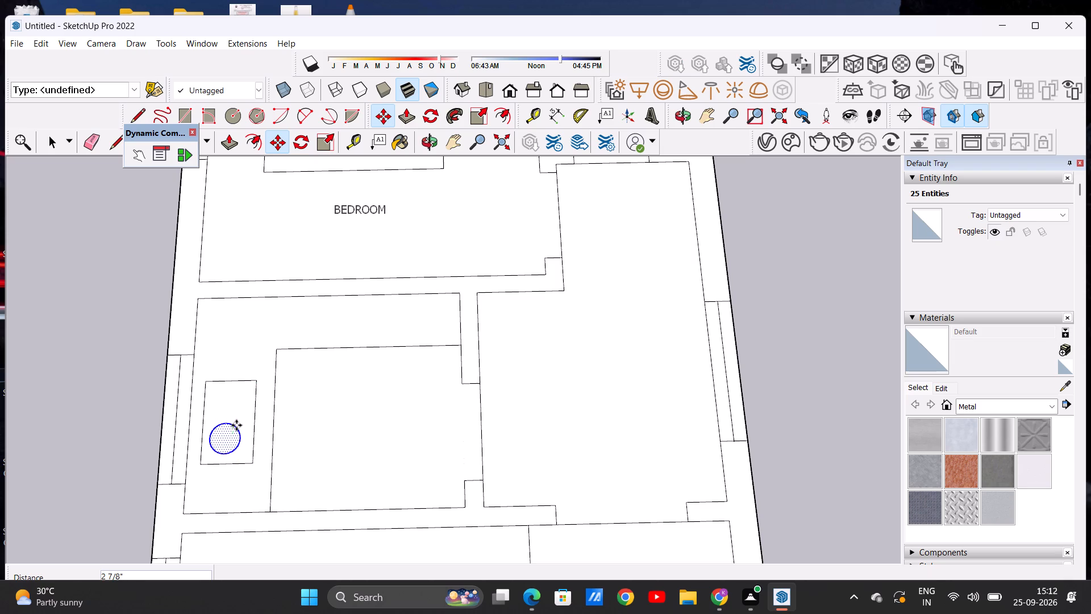
click(236, 425)
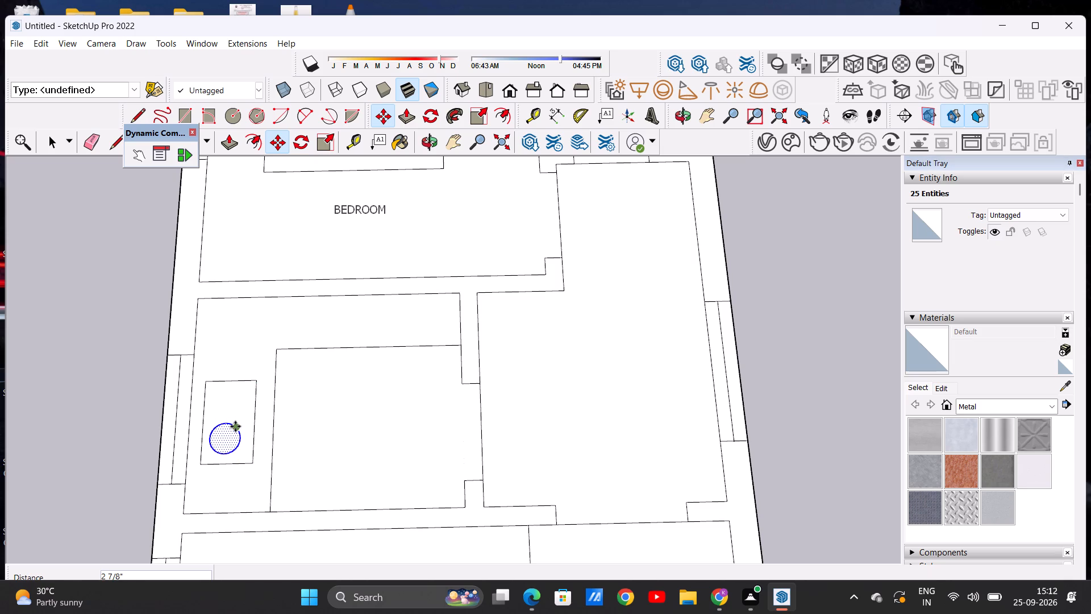
Copy the burner circle about 1' towards the upper end of the stove rectangle.
click(237, 426)
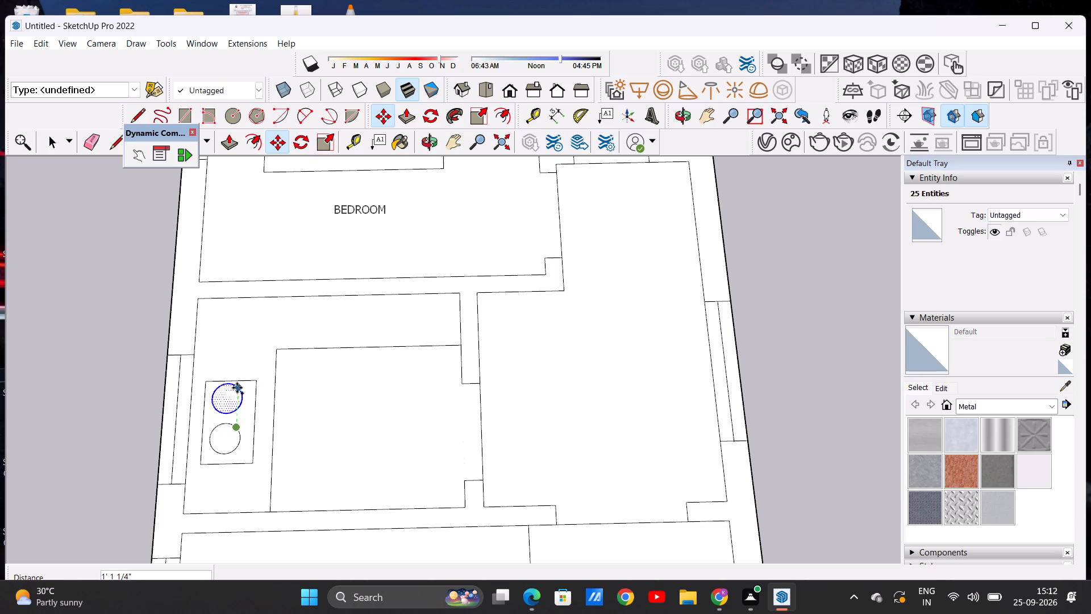
click(236, 391)
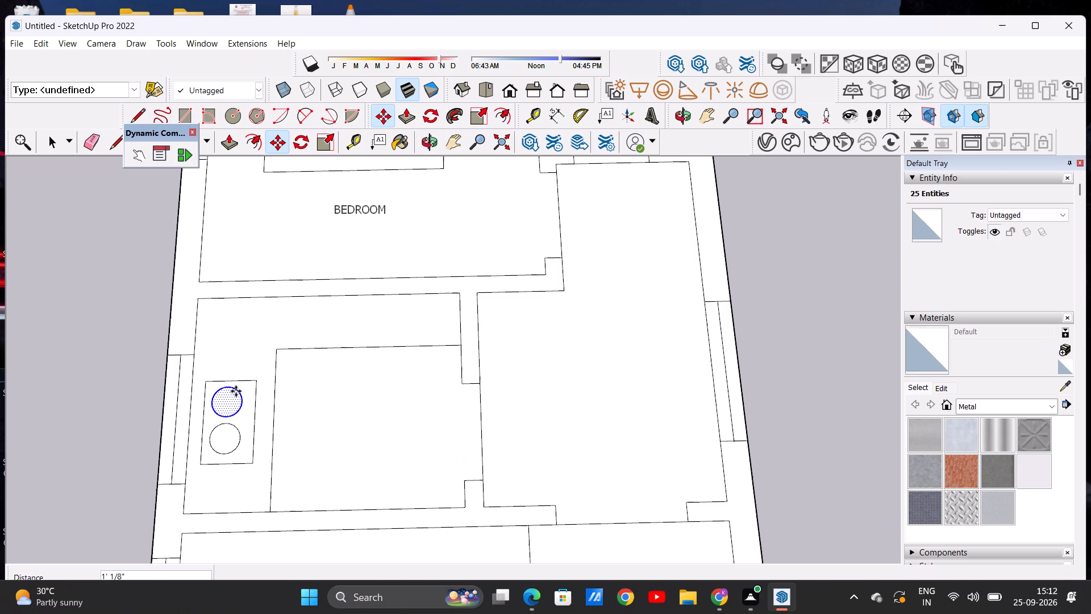
key(space)
click(128, 429)
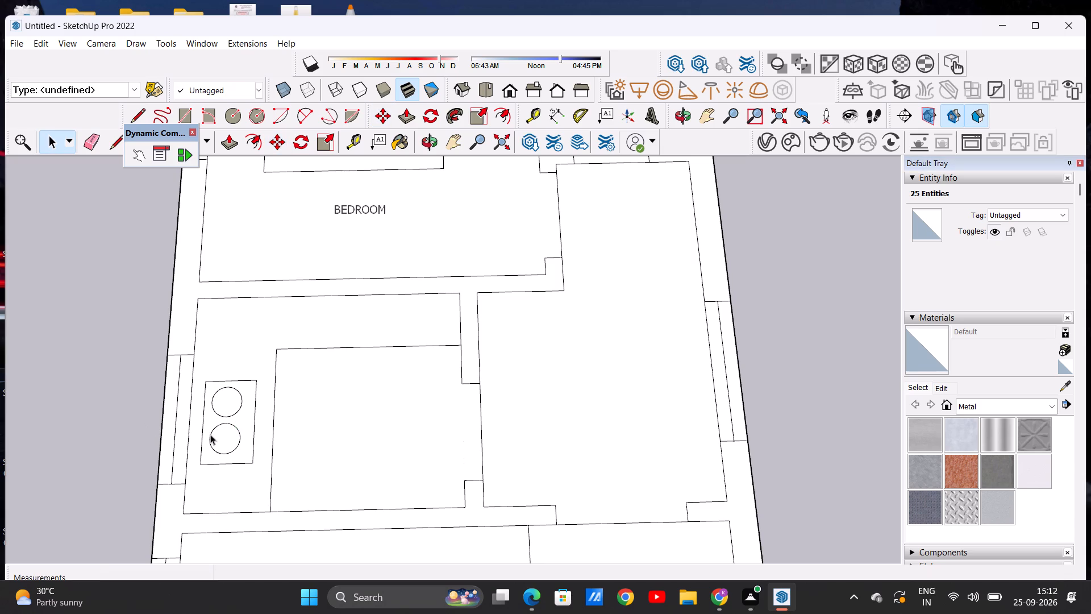
Move the lower burner circle slightly towards the stove rectangle's lower edge, widening the gap between the burners.
double_click(226, 437)
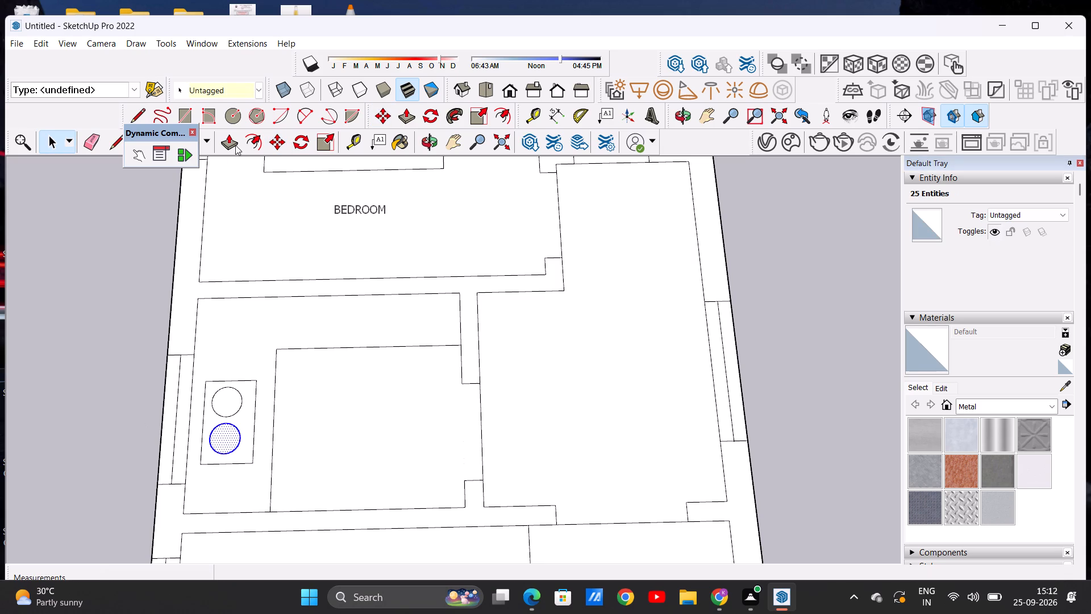
click(271, 142)
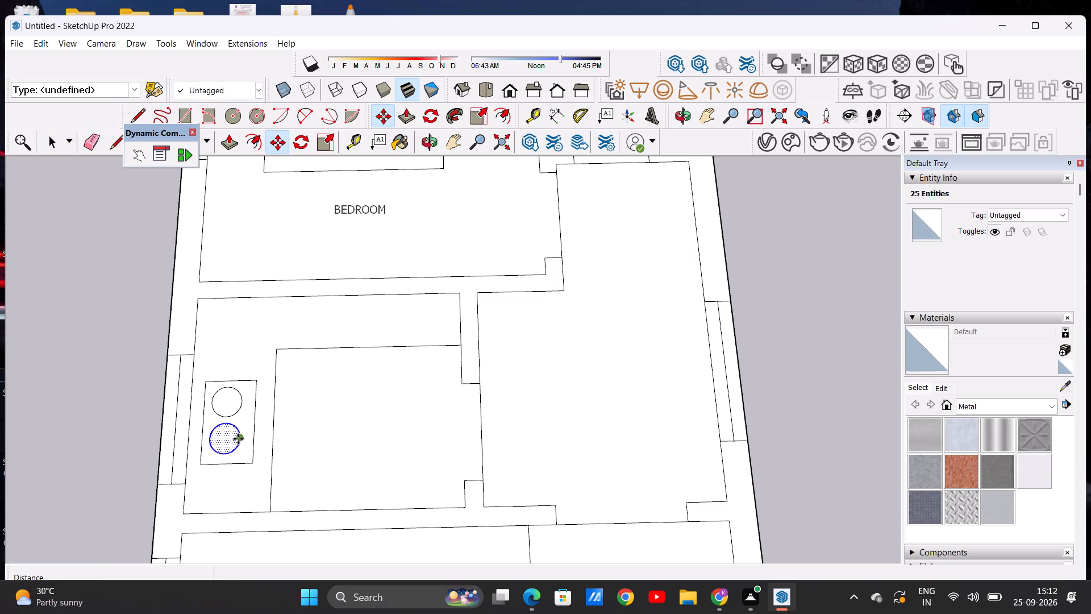
click(238, 439)
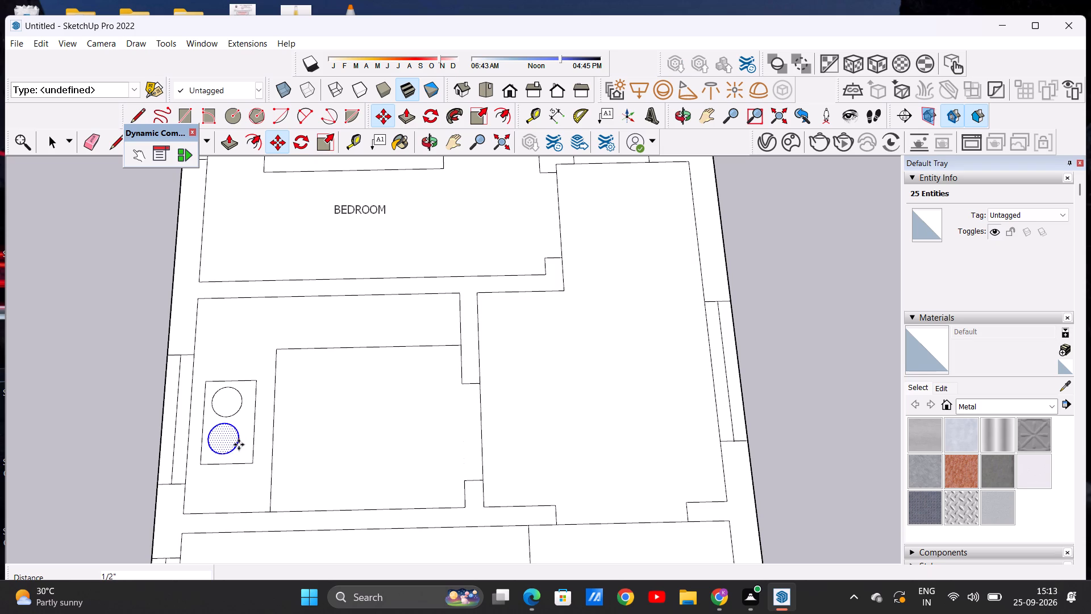
scroll(239, 445, up, 6)
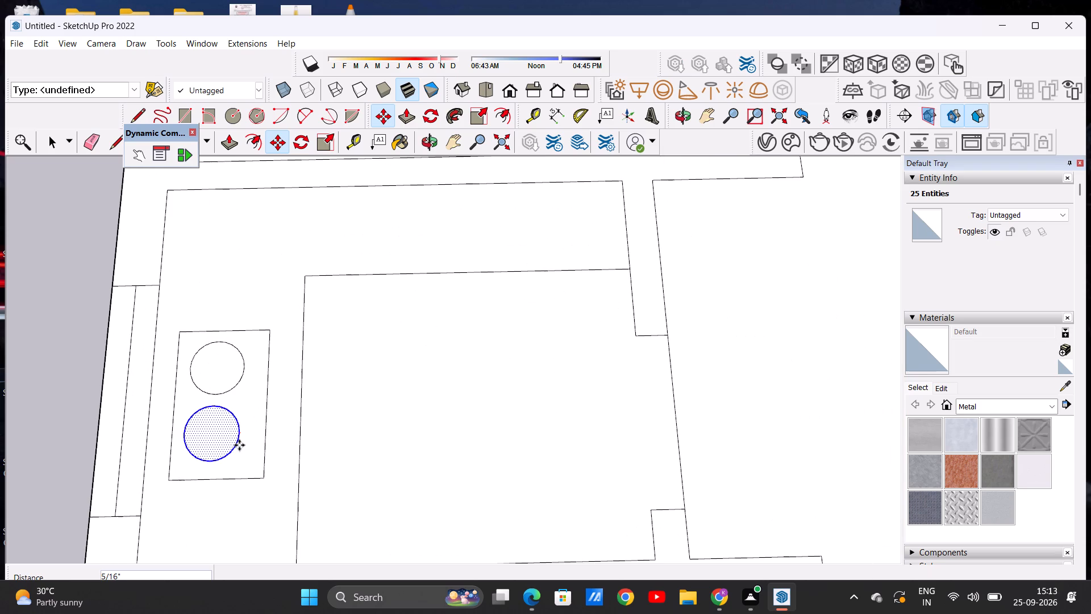
click(239, 445)
key(space)
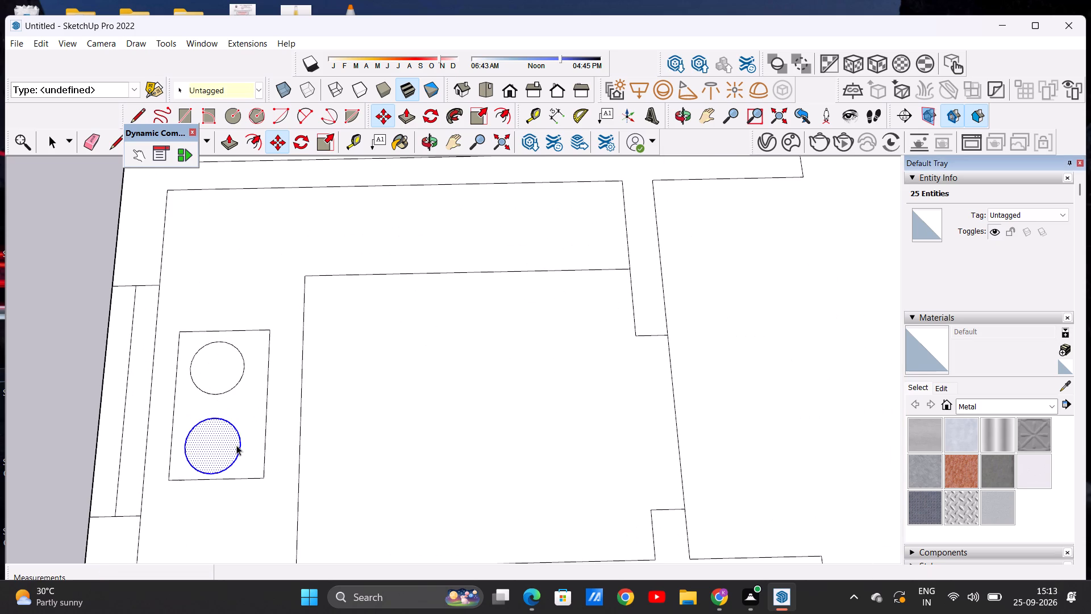
click(46, 387)
Draw two crossing 10" diameter lines inside the upper burner circle.
scroll(203, 372, down, 5)
scroll(213, 440, up, 1)
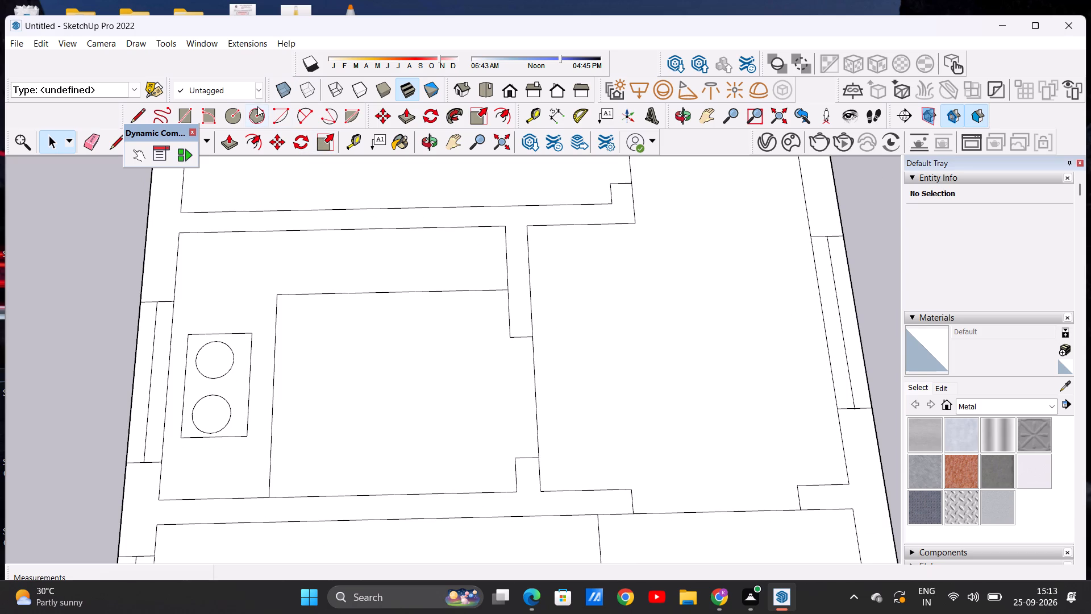
click(135, 109)
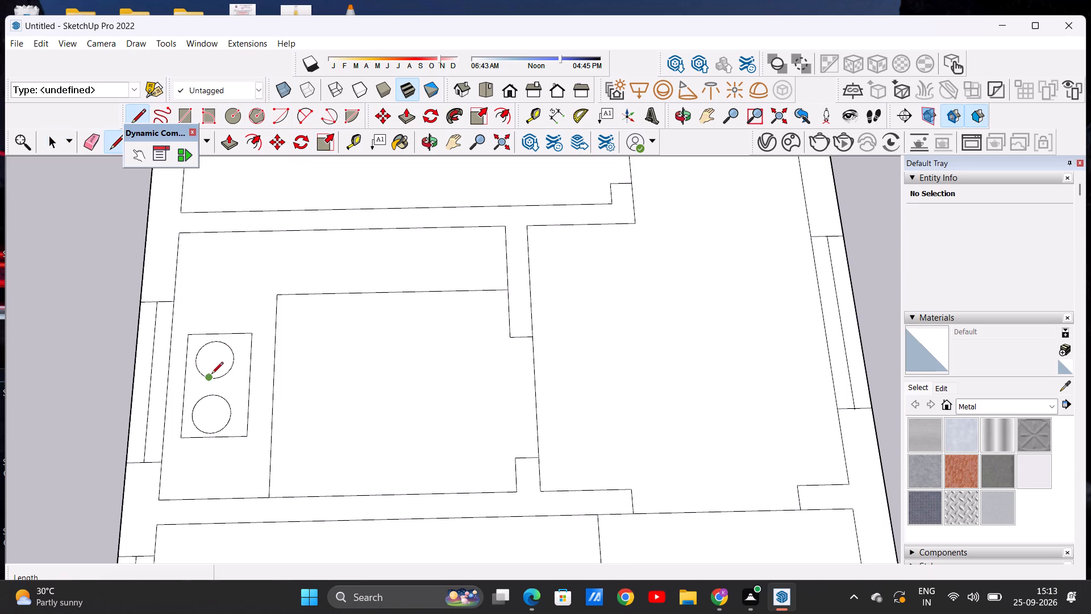
click(211, 375)
click(220, 345)
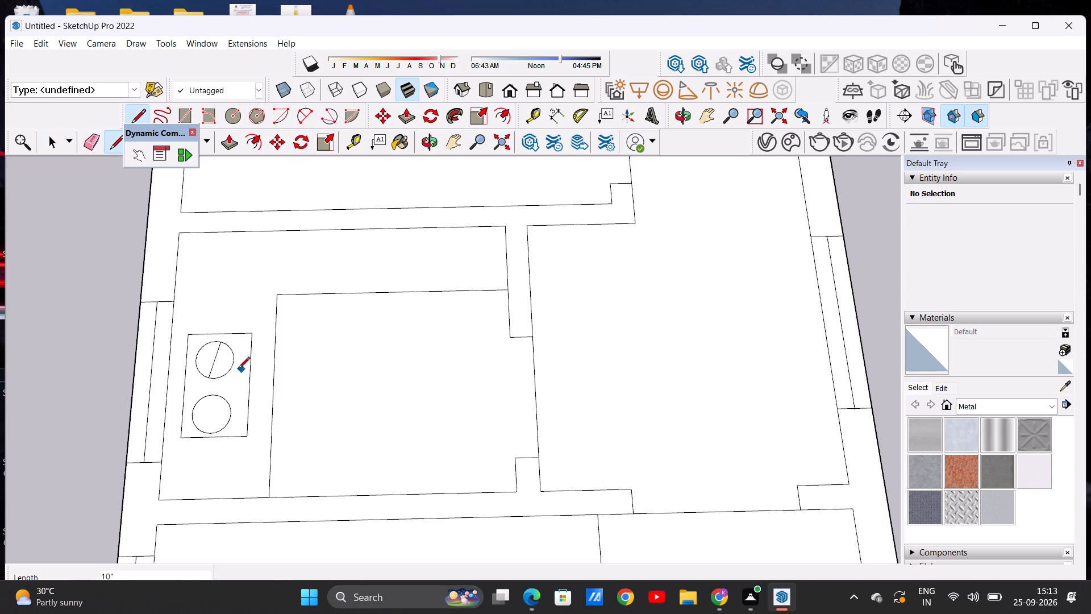
click(231, 368)
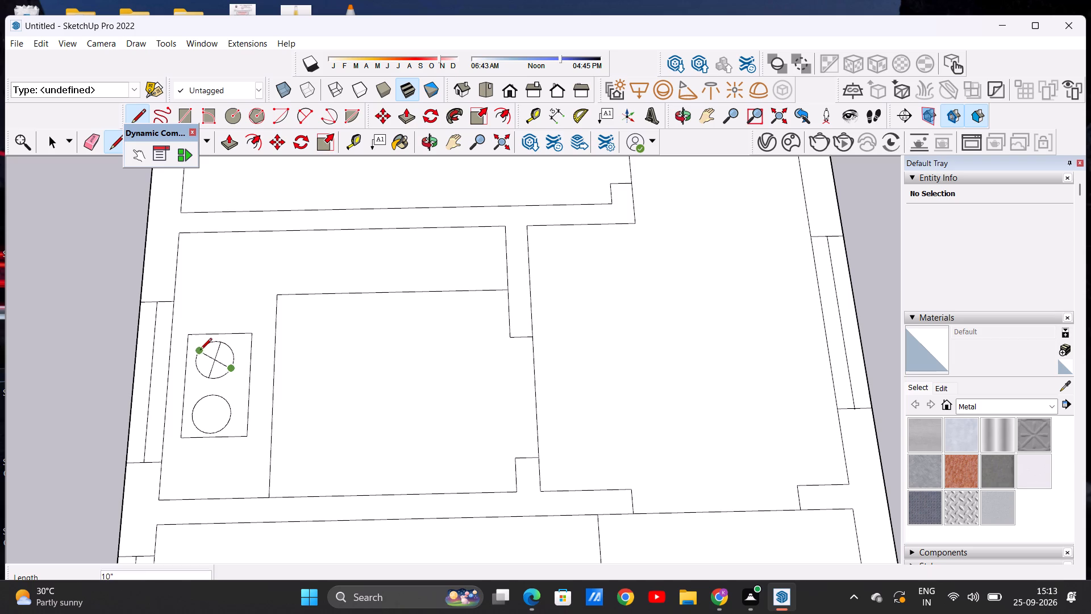
click(198, 353)
Draw two crossing diameter lines of about 10" inside the lower burner circle.
click(197, 426)
click(220, 401)
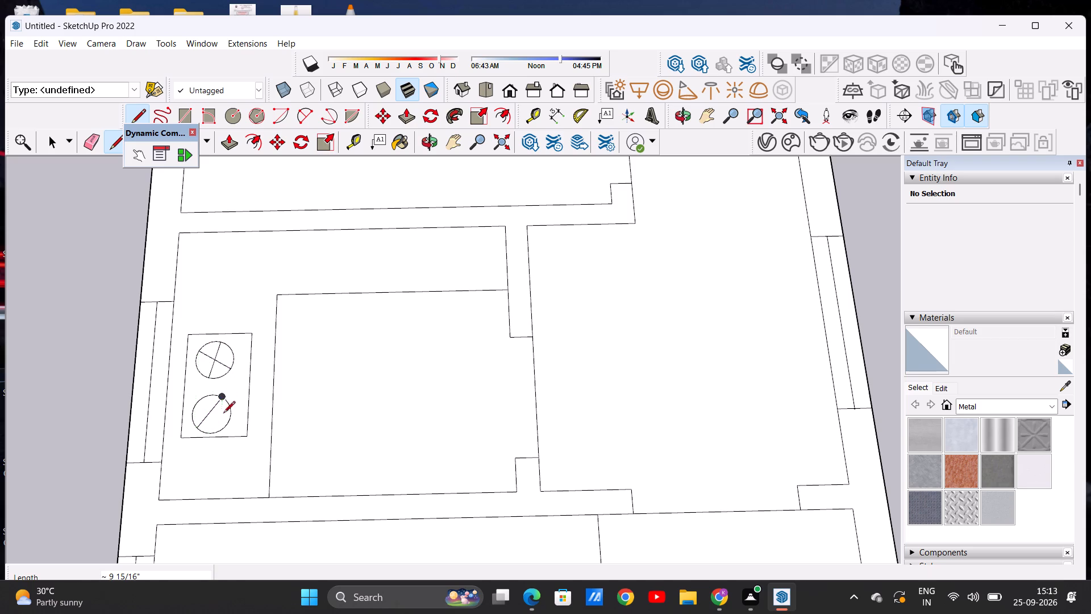
click(225, 426)
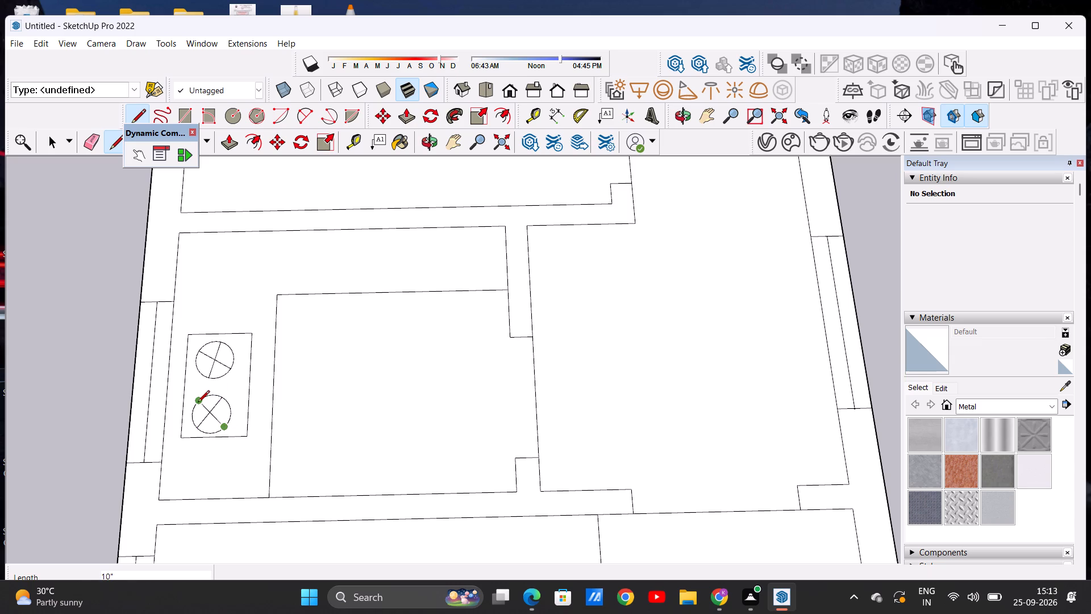
click(198, 403)
key(space)
Place a text label reading "KITCHEN" beside the stove in the original plan's middle-left room.
scroll(247, 363, down, 7)
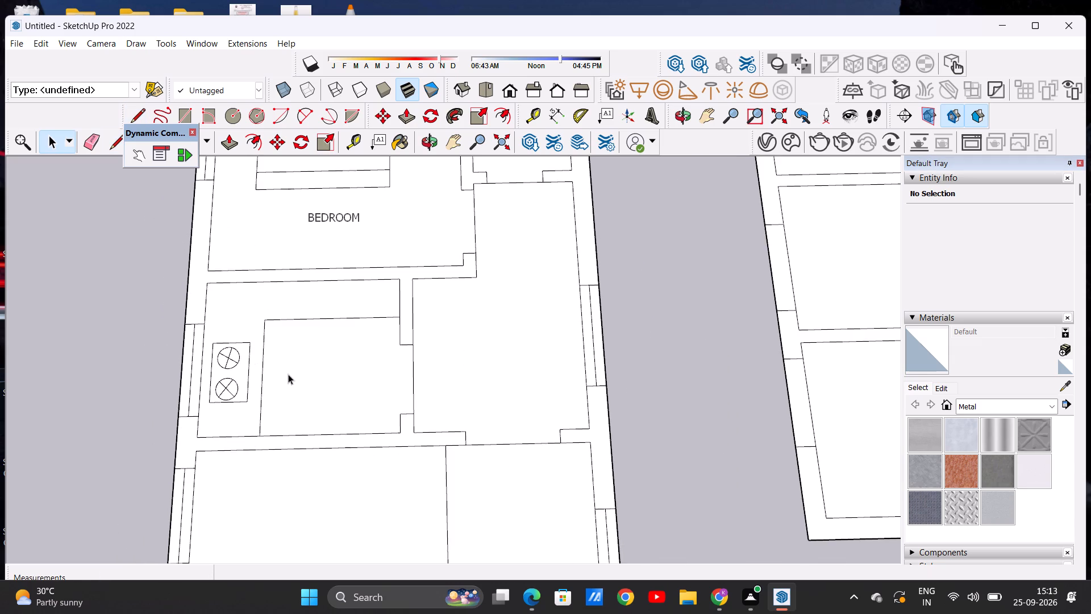
scroll(290, 374, up, 2)
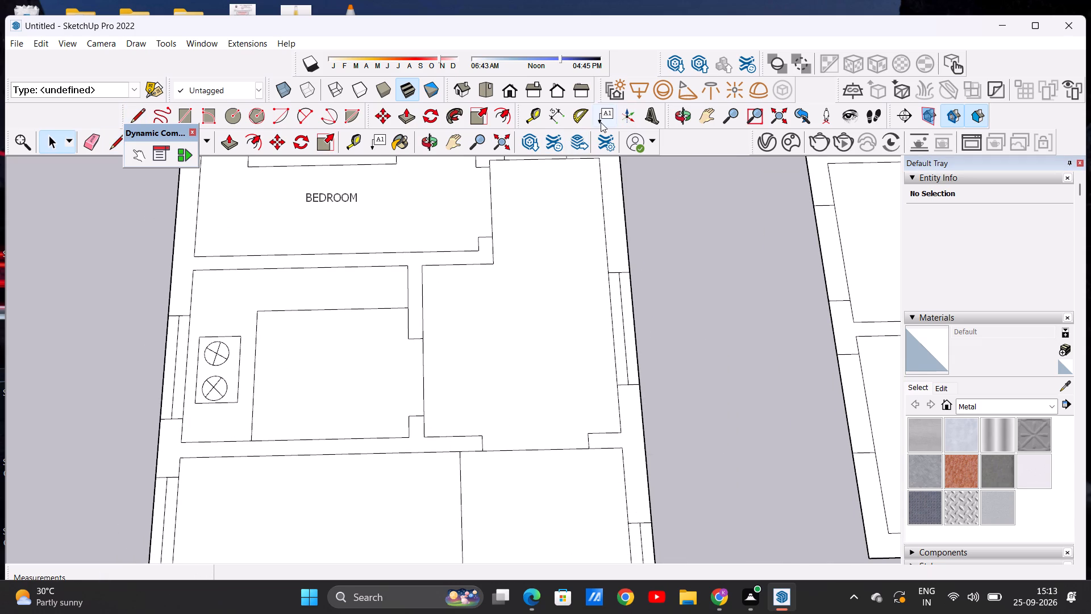
click(601, 122)
double_click(295, 383)
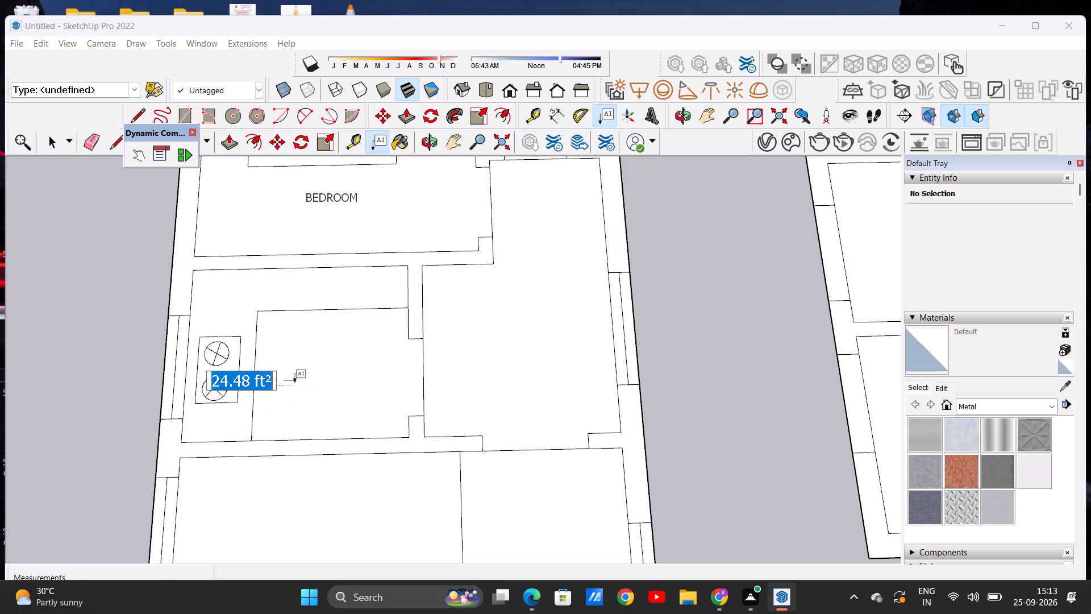
key(BackSpace)
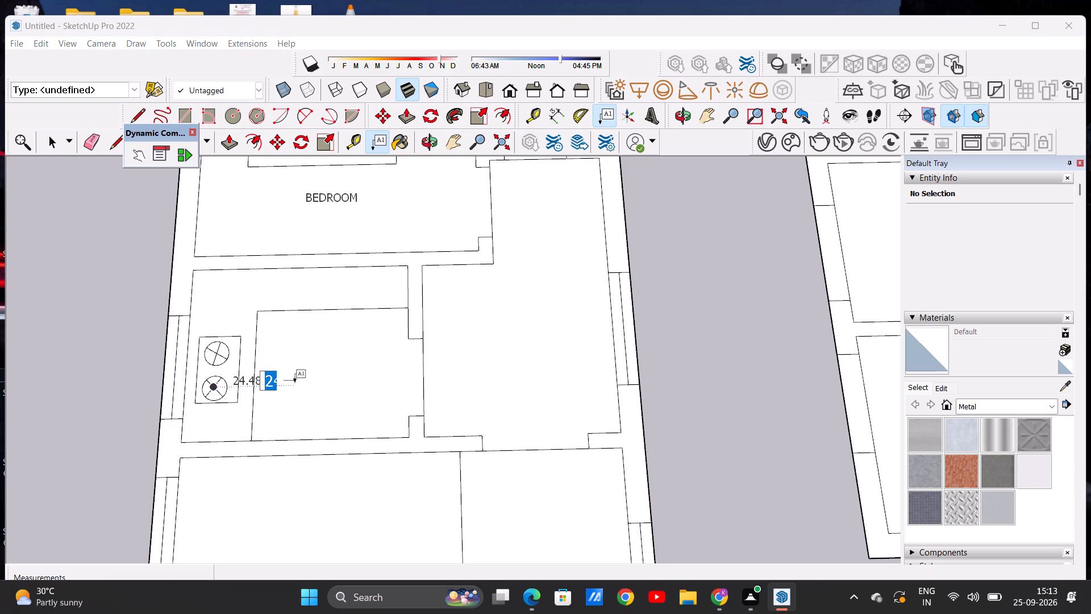
text(KI)
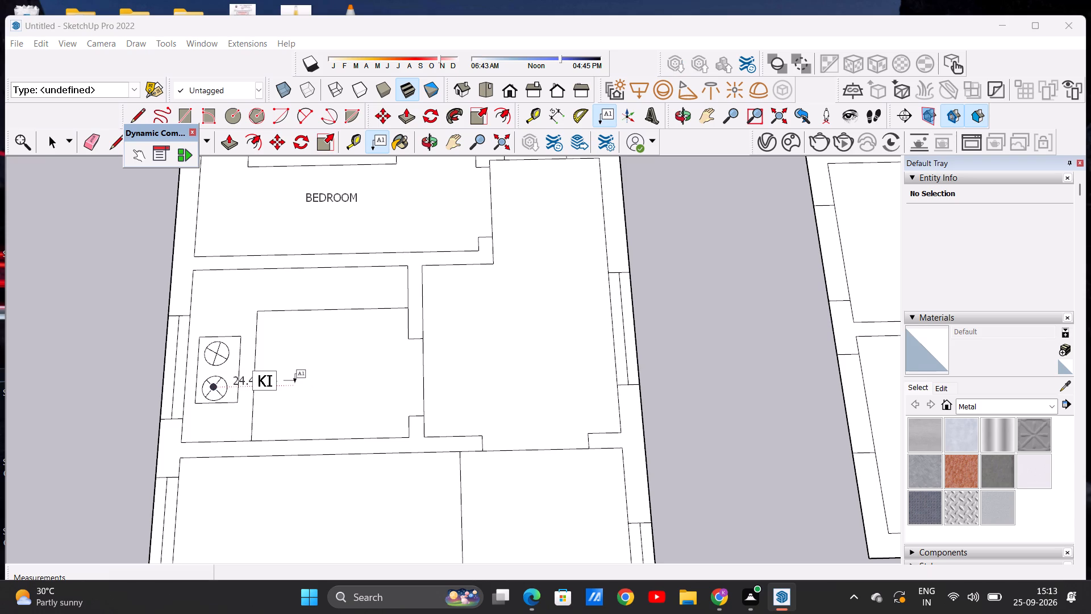
text(TCHEN)
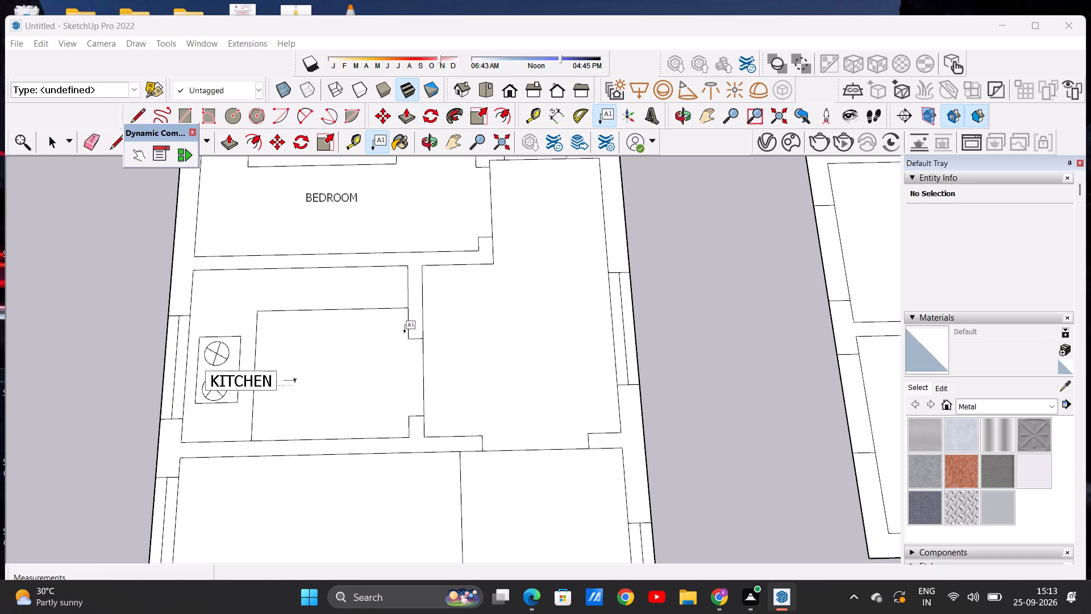
double_click(515, 317)
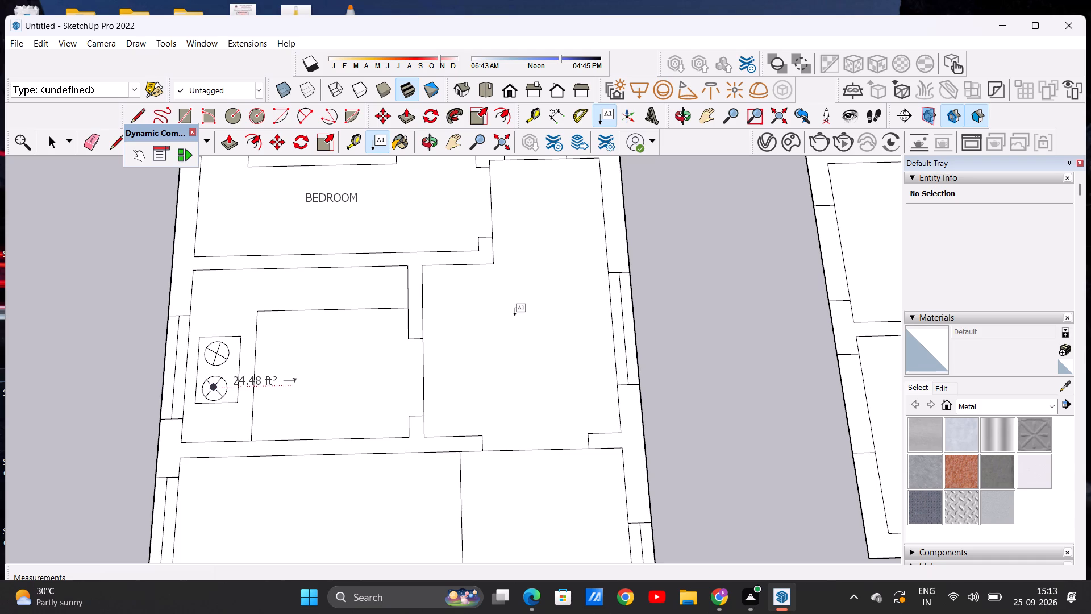
Place a text label reading "LOBBY" in the open area beside the kitchen in the original plan.
double_click(515, 317)
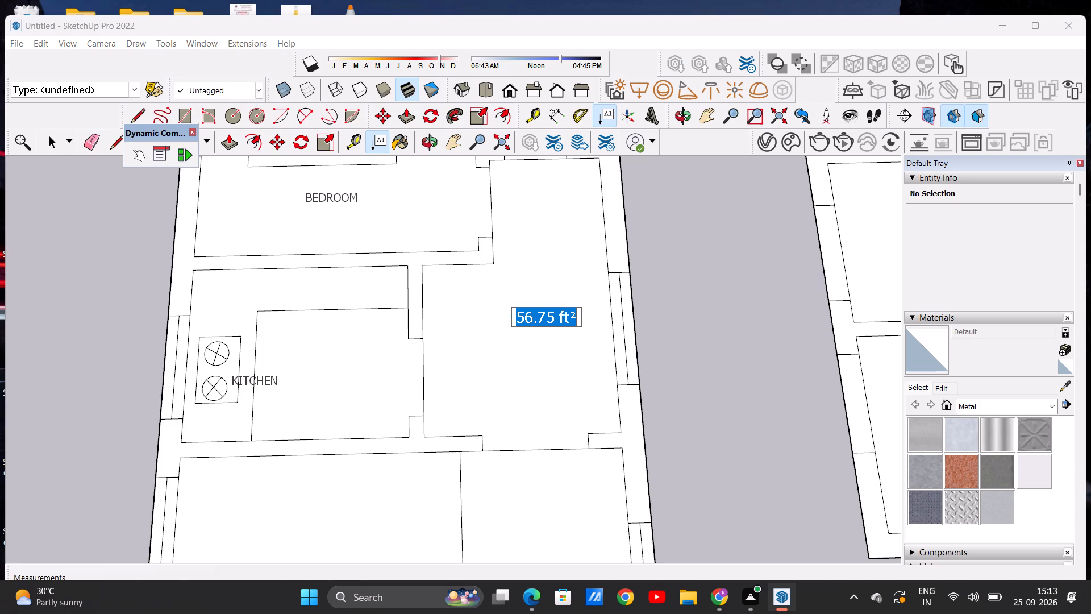
key(BackSpace)
text(LOBBY)
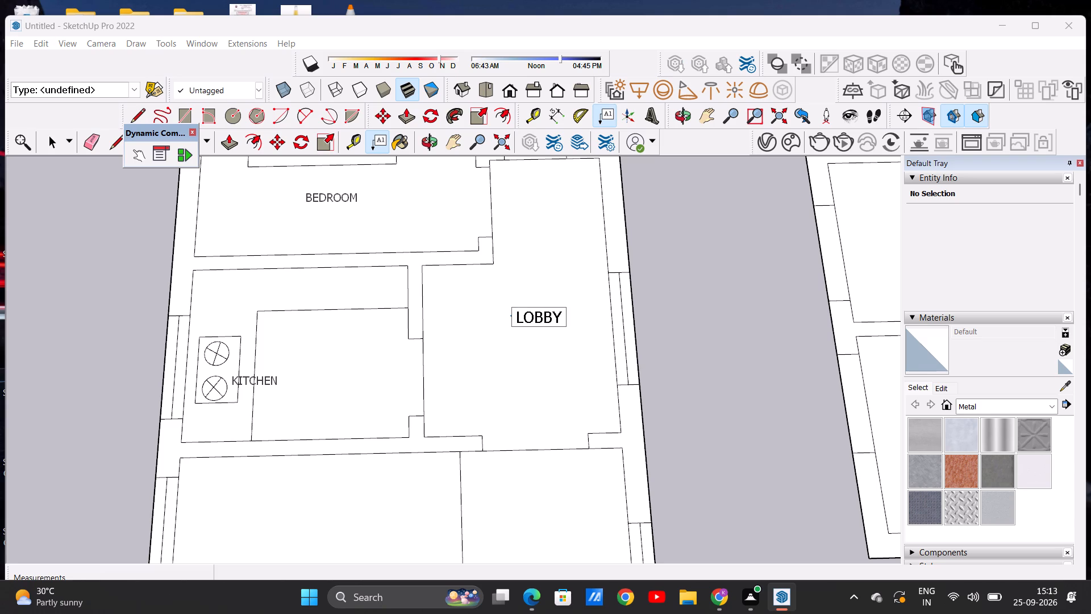
ctrl+scroll(515, 317, down, 20)
ctrl+scroll(561, 229, down, 6)
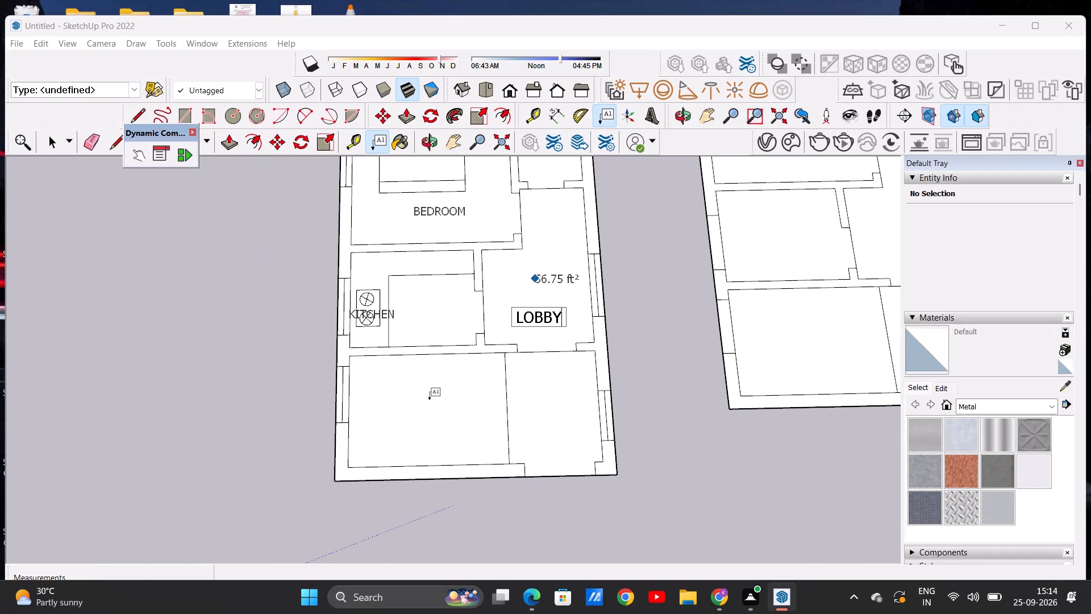
double_click(551, 464)
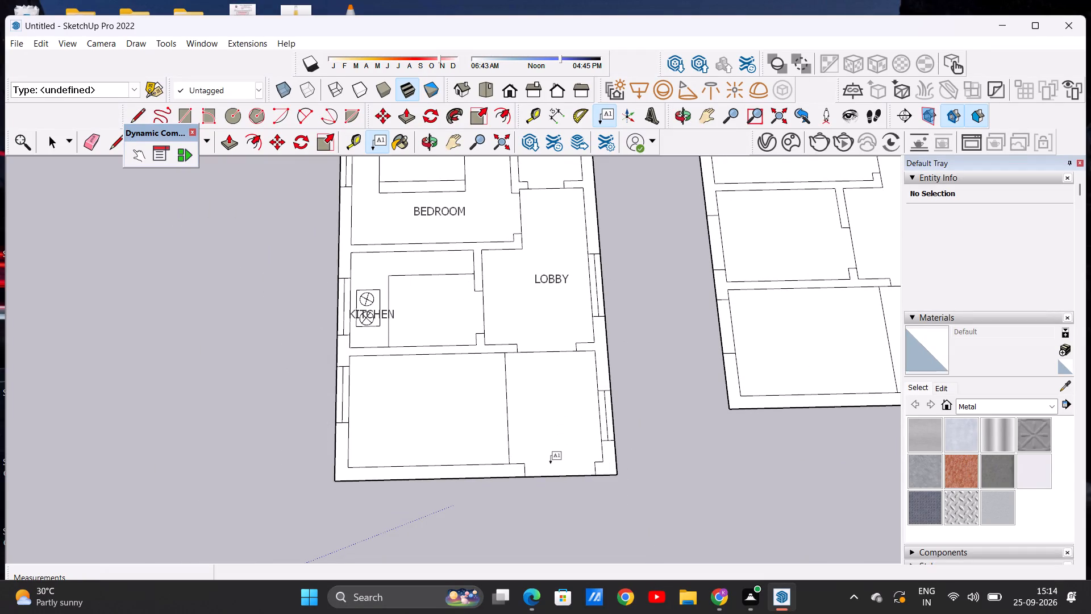
Place a text label reading "ENTRY" at the original plan's bottom wall opening.
double_click(551, 464)
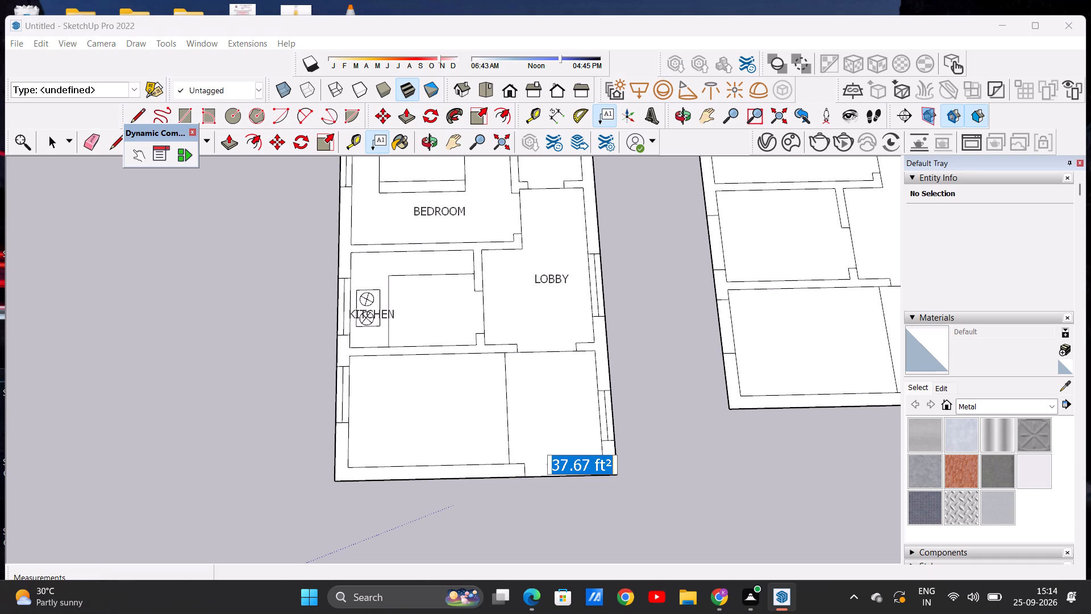
key(BackSpace)
text(ENTRY)
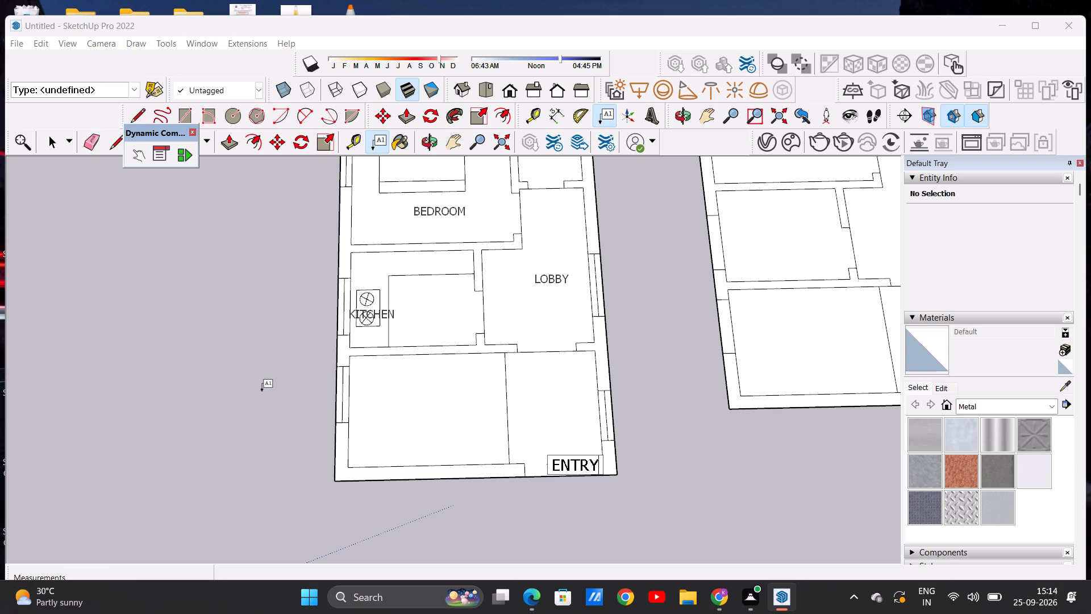
key(space)
key(space)
key(space)
key(space)
key(space)
key(space)
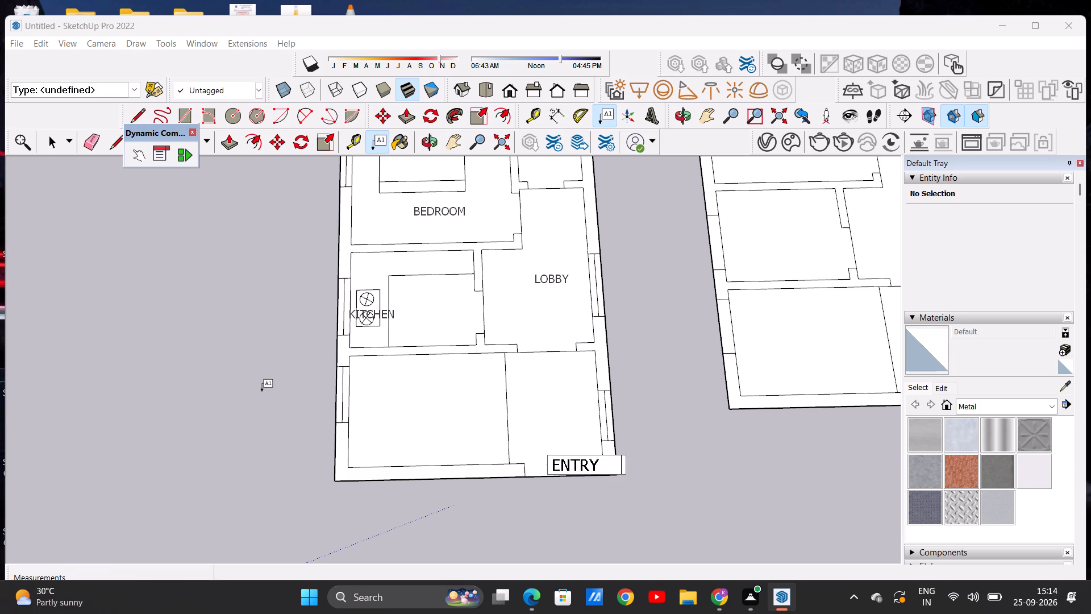
key(space)
click(262, 392)
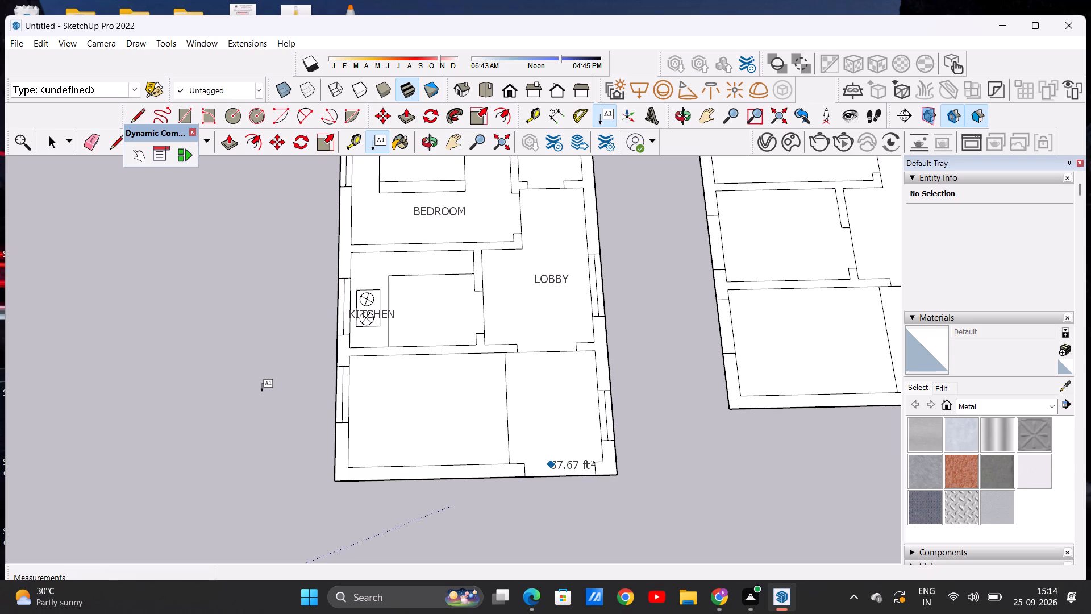
key(space)
In top view, draw a 9' 2" horizontal line across the middle of the original plan's room beside the entry, from partition to outer wall.
scroll(234, 400, down, 5)
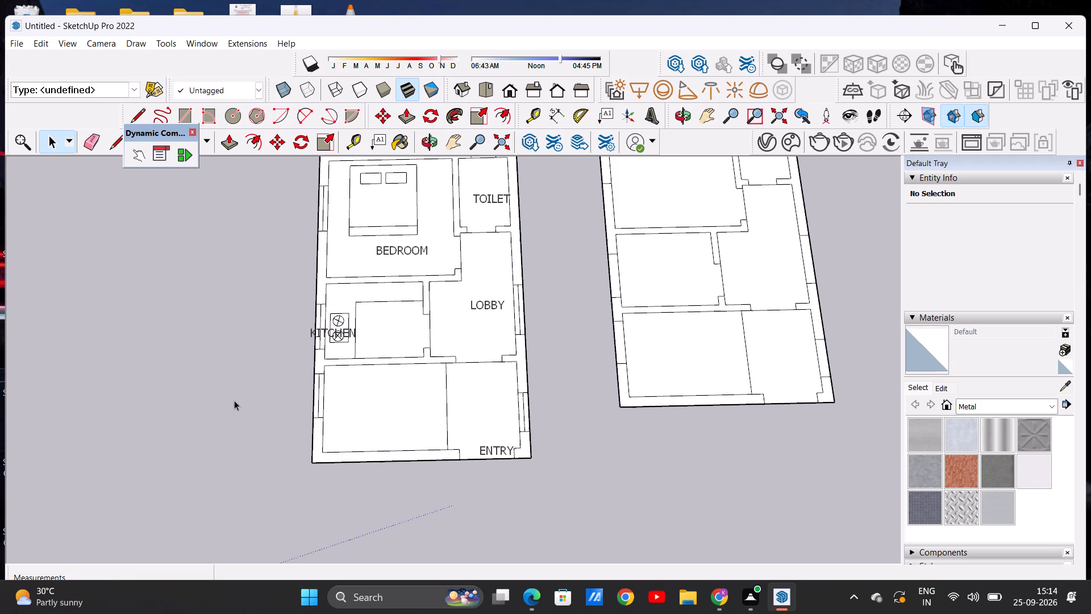
scroll(238, 406, down, 1)
scroll(519, 343, up, 5)
scroll(528, 351, down, 3)
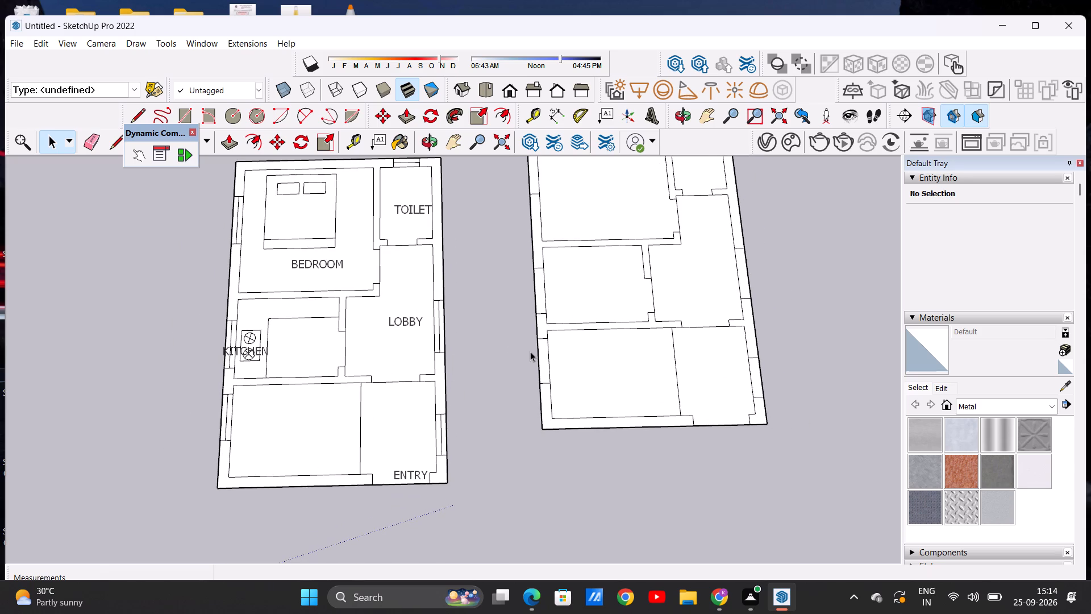
scroll(375, 316, up, 3)
scroll(335, 313, down, 5)
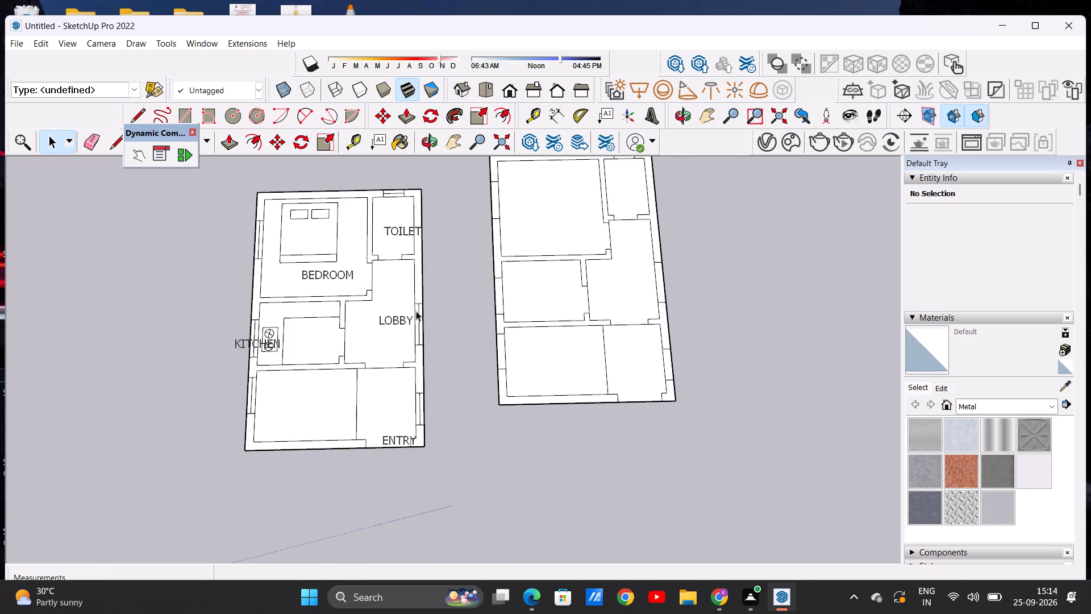
scroll(422, 312, up, 3)
scroll(426, 312, down, 2)
scroll(462, 313, up, 2)
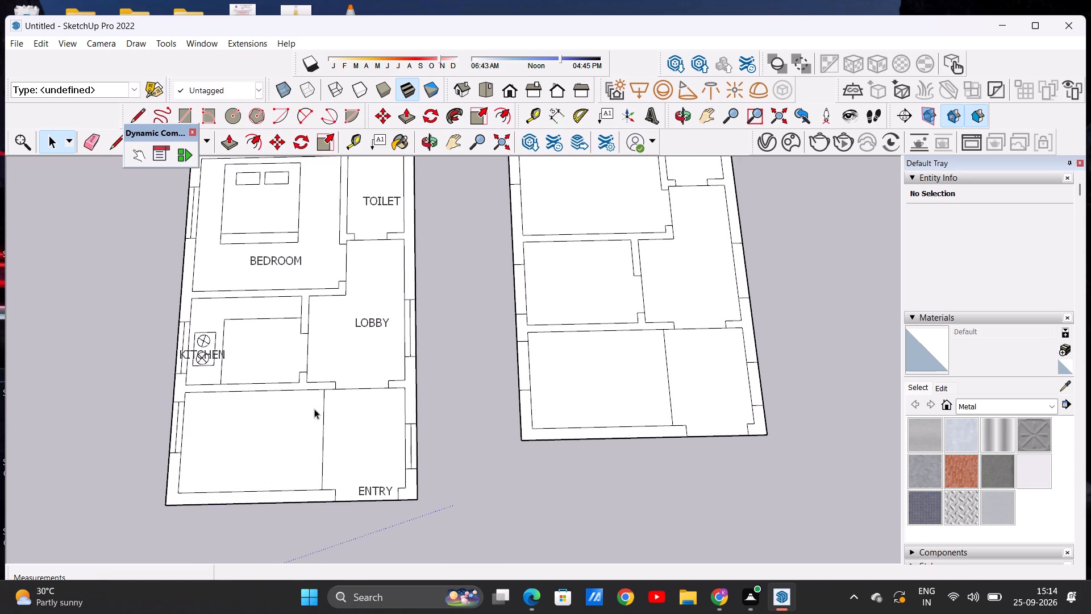
click(132, 115)
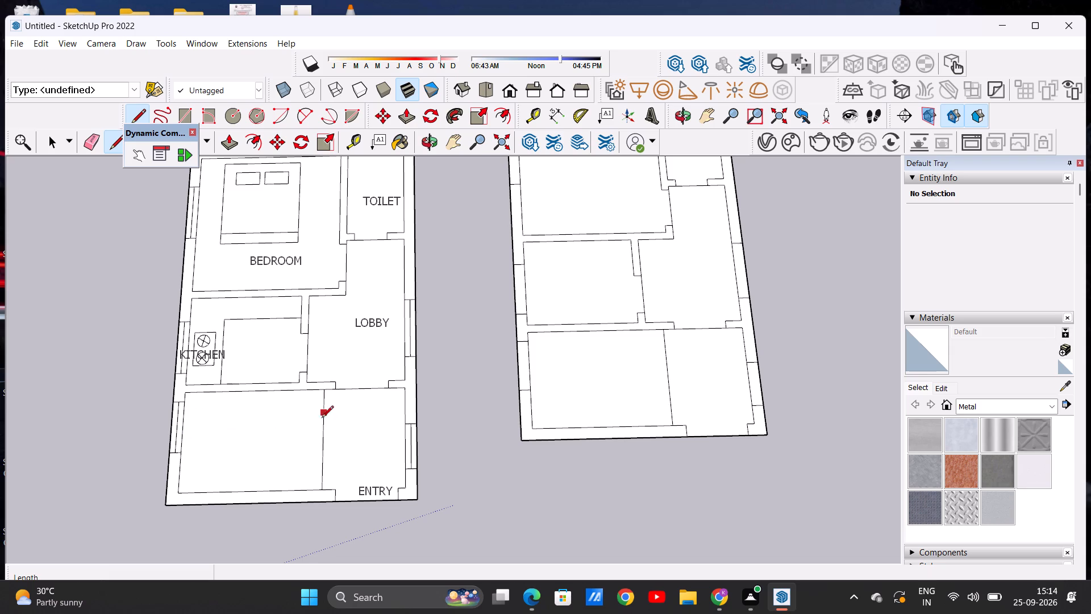
click(488, 89)
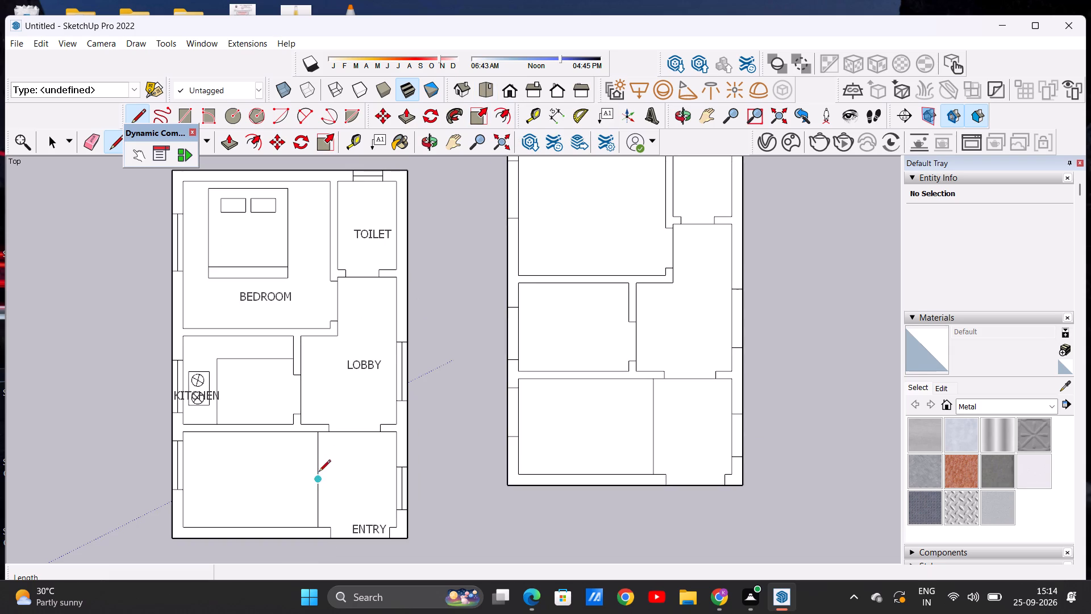
click(318, 482)
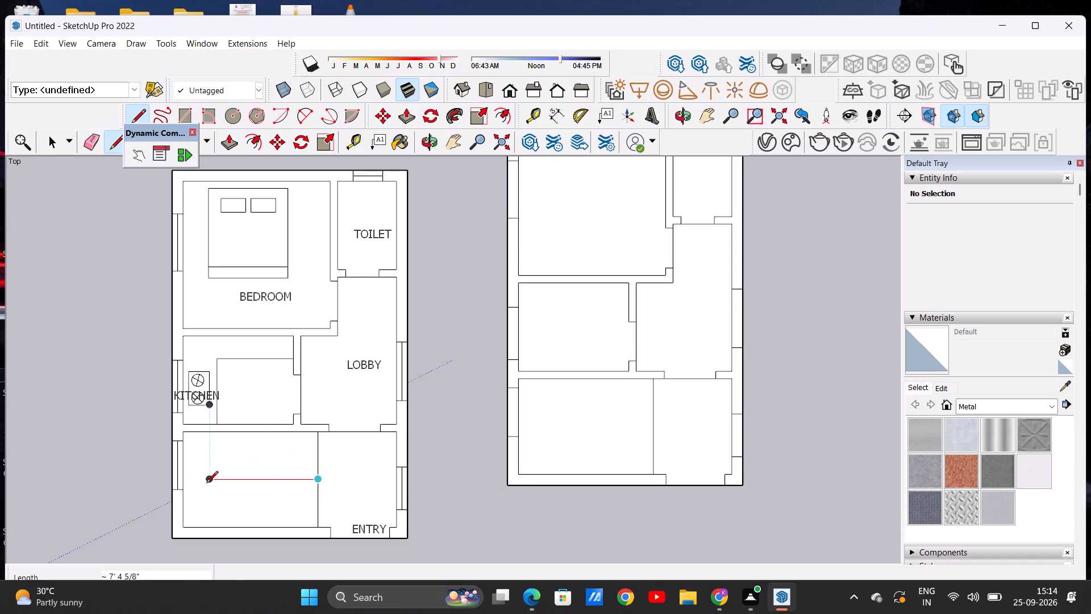
click(186, 476)
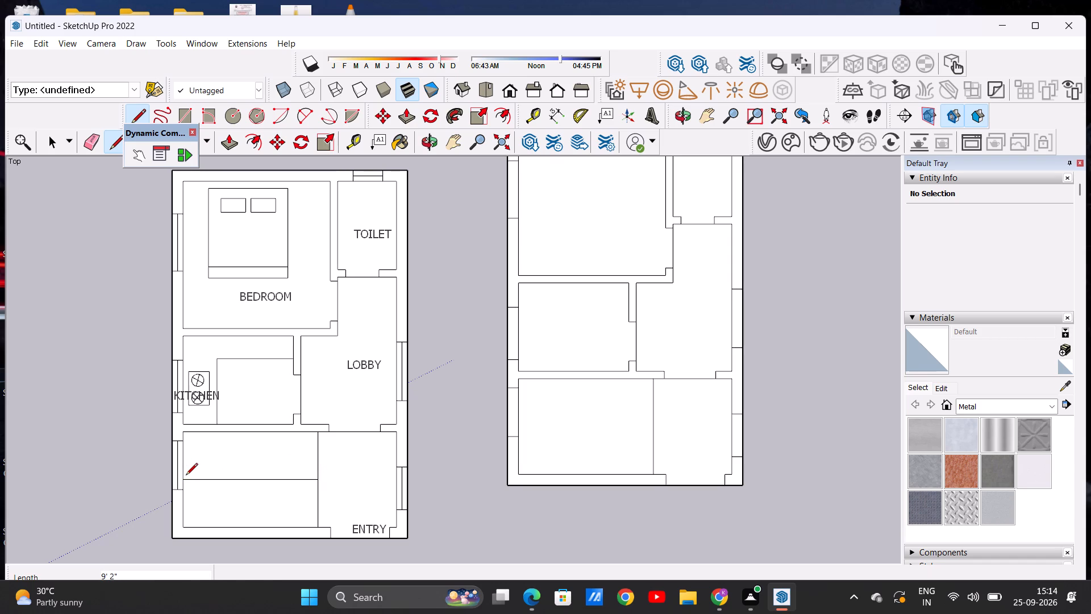
key(space)
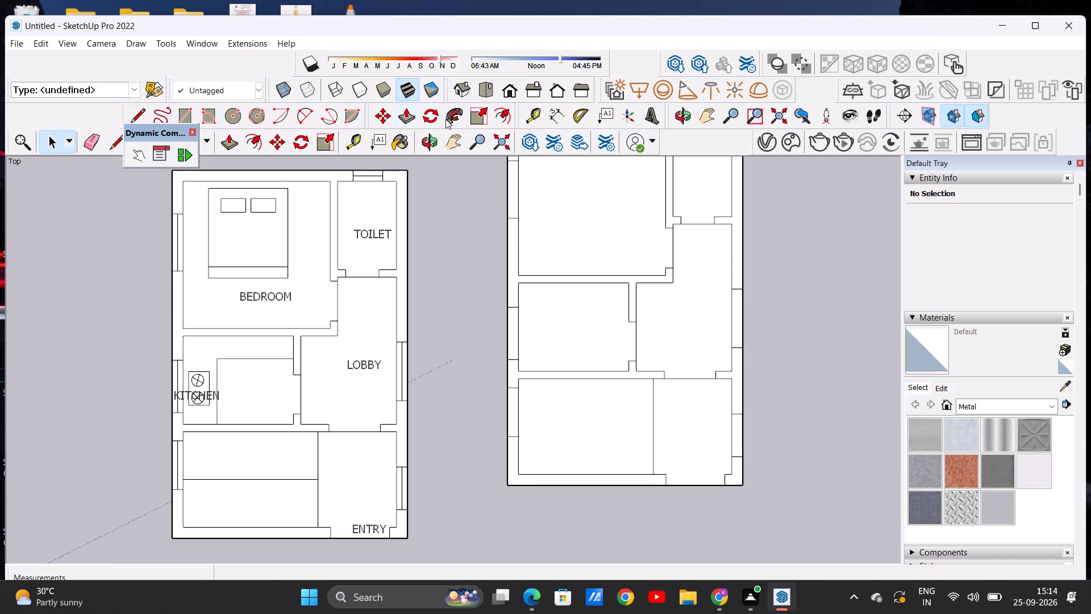
Add a vertical guide line 1' from the partition line, inside the newly divided room beside the entry.
click(530, 119)
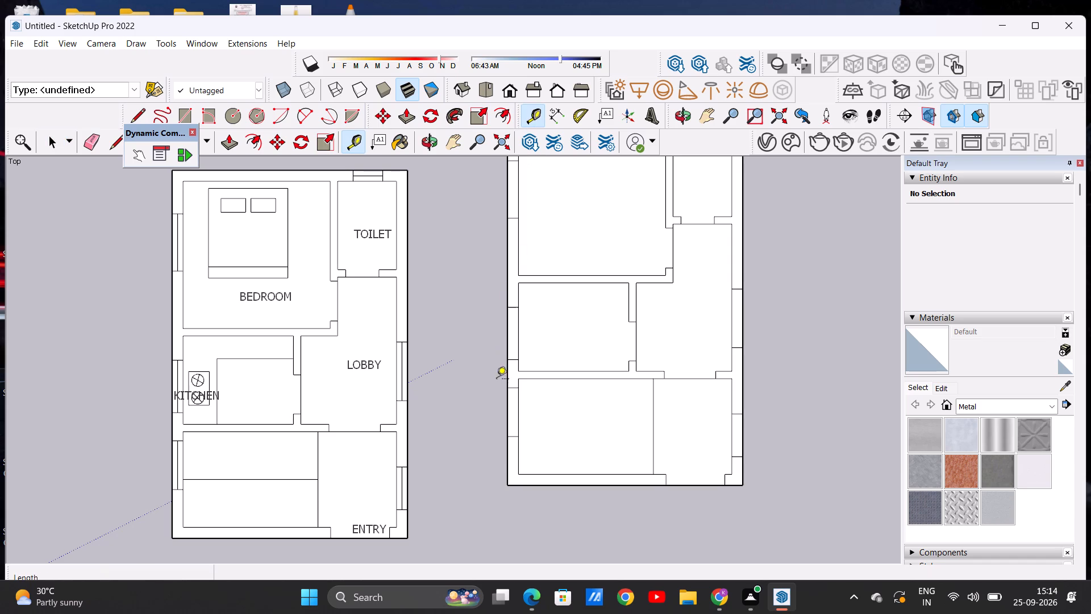
click(316, 492)
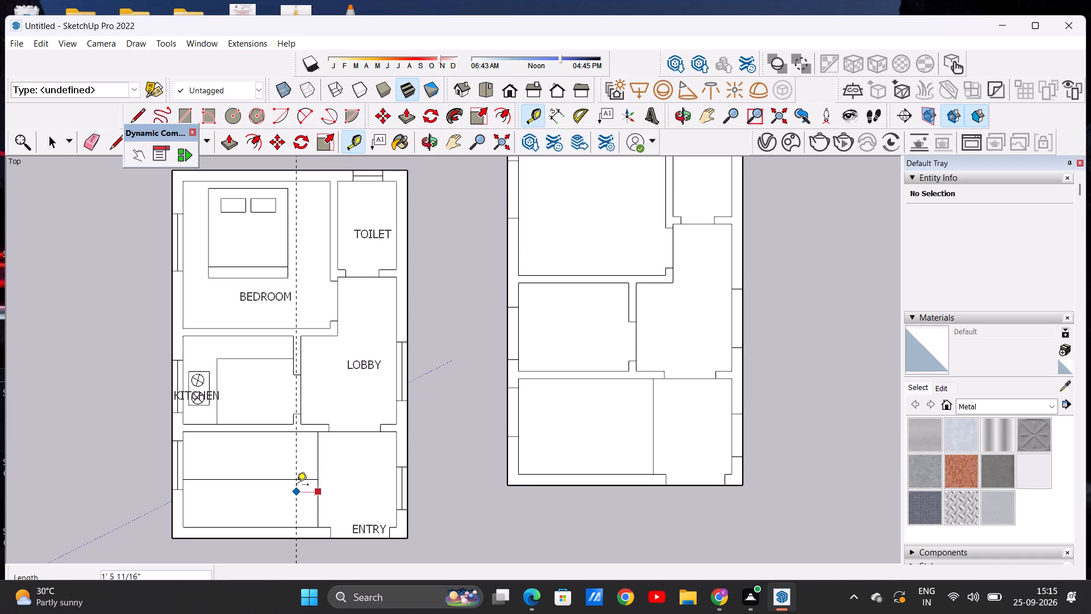
key(1)
key(apostrophe)
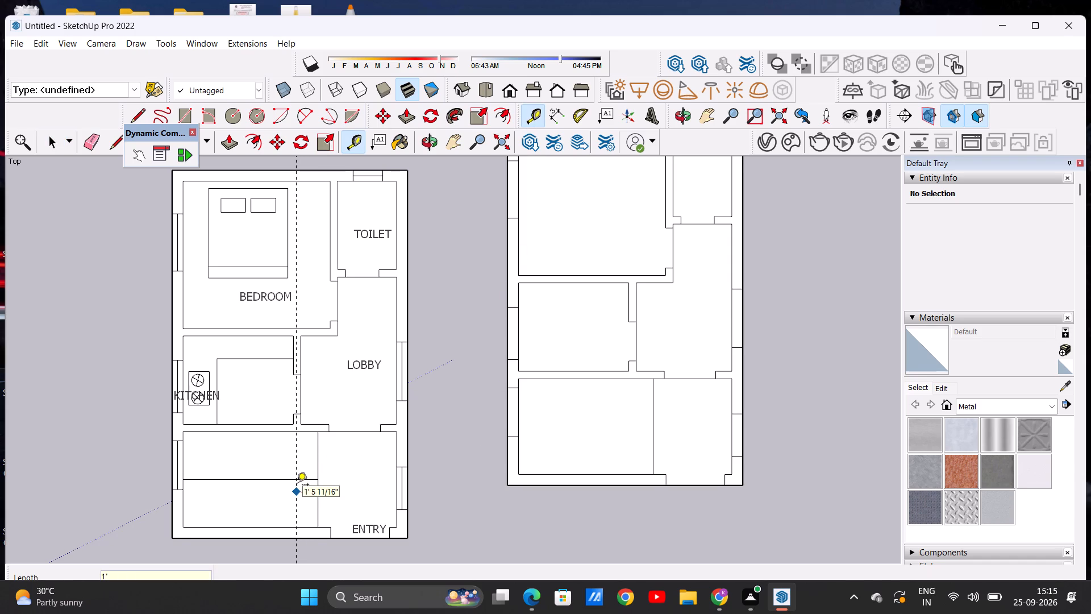
key(Return)
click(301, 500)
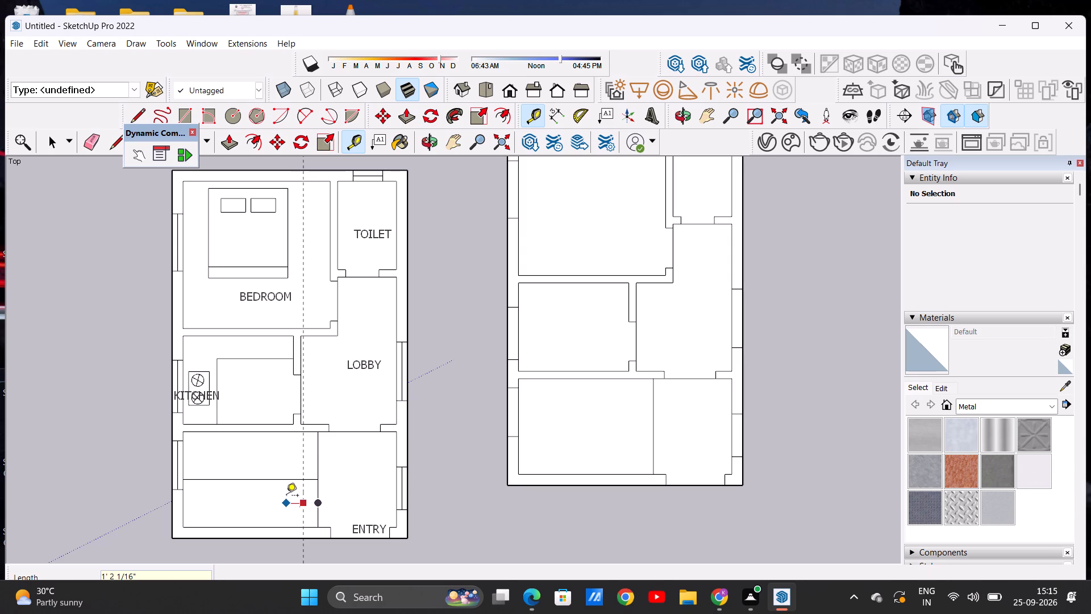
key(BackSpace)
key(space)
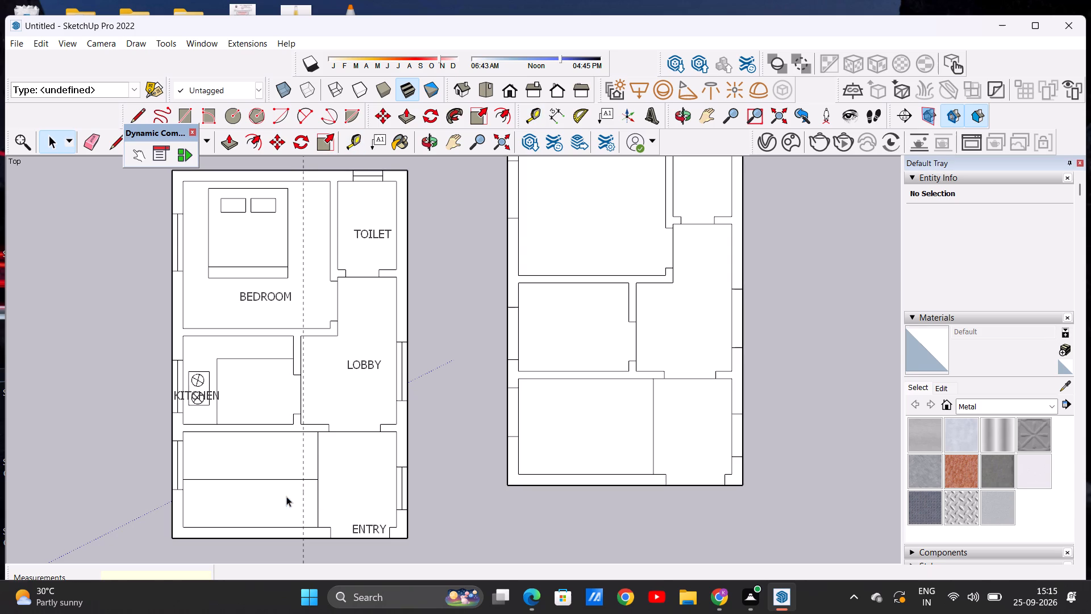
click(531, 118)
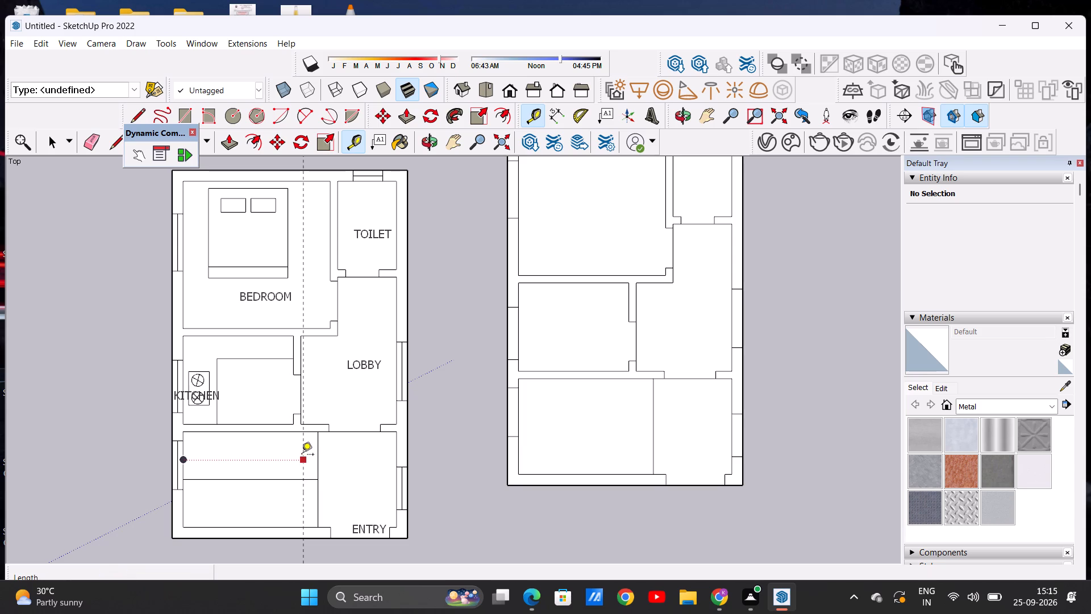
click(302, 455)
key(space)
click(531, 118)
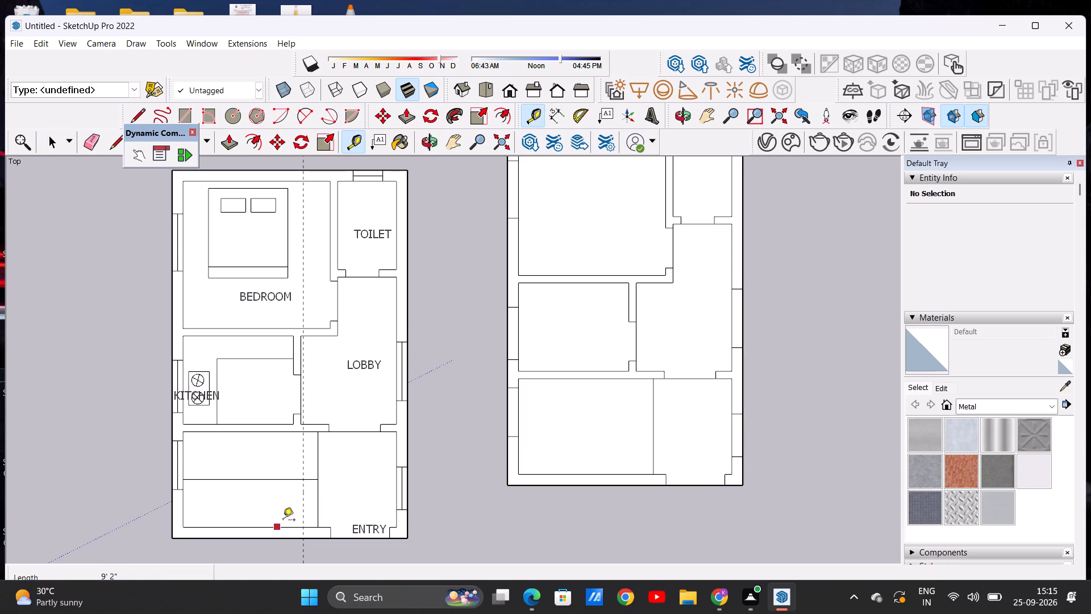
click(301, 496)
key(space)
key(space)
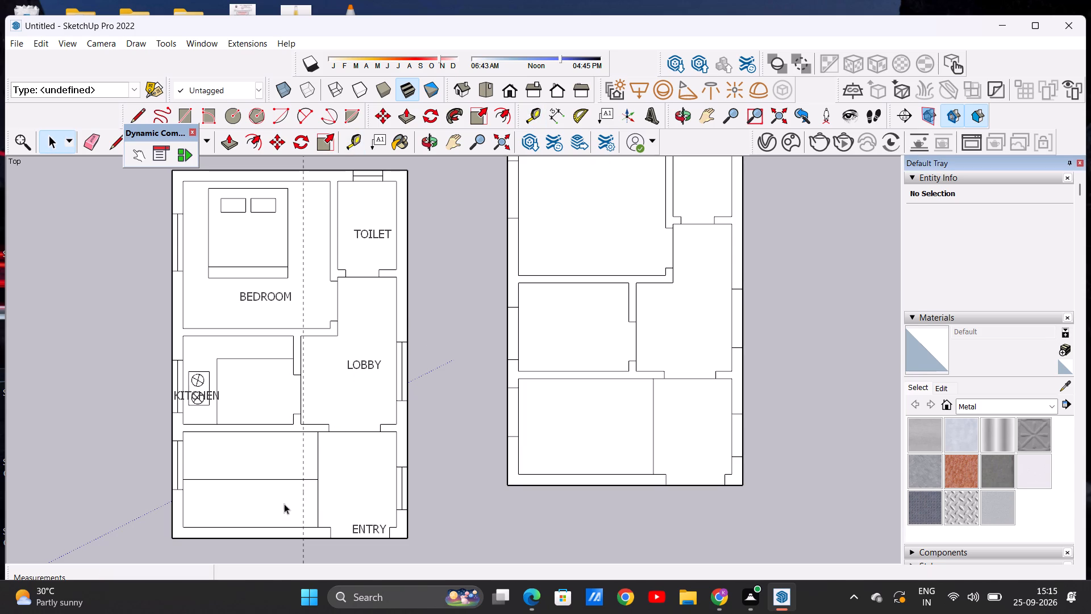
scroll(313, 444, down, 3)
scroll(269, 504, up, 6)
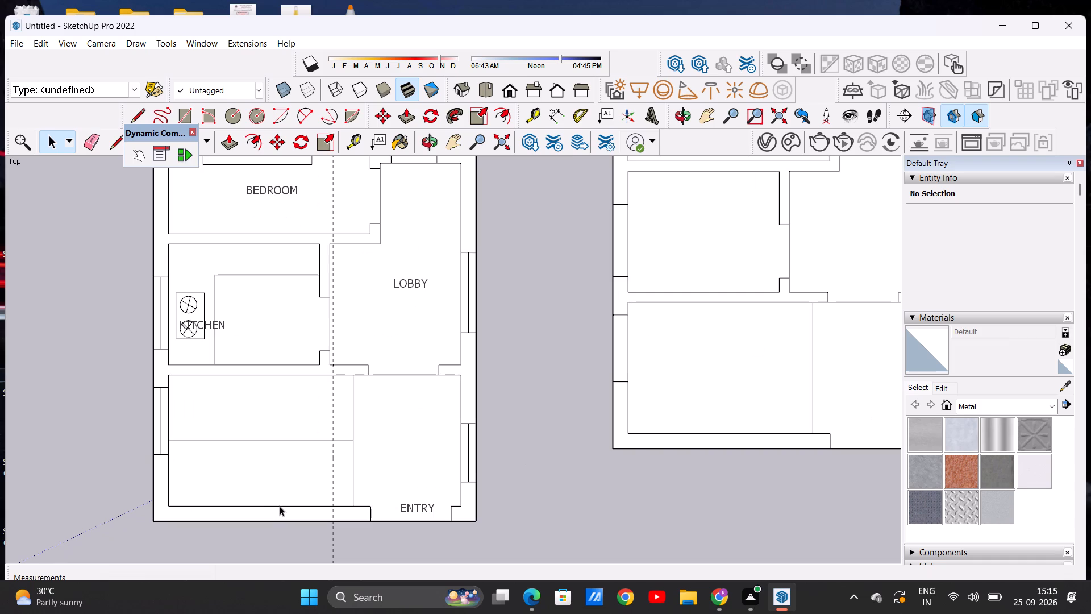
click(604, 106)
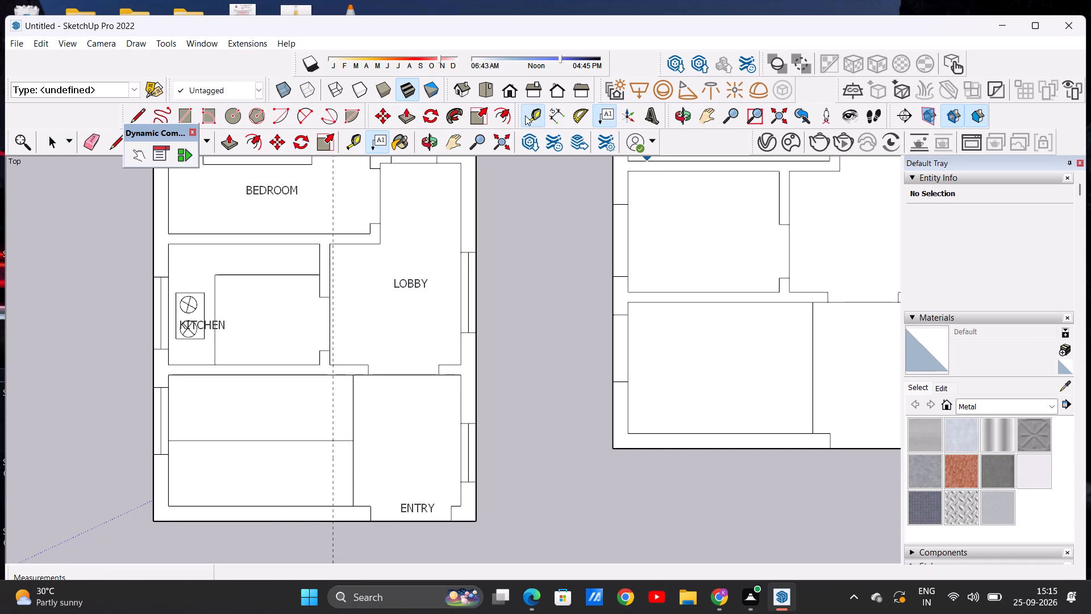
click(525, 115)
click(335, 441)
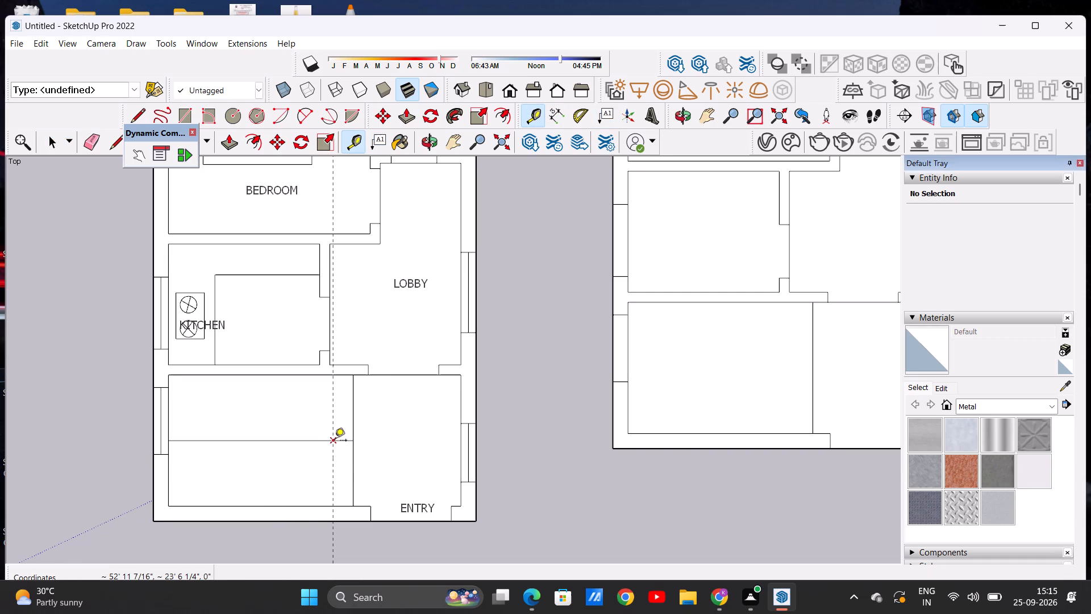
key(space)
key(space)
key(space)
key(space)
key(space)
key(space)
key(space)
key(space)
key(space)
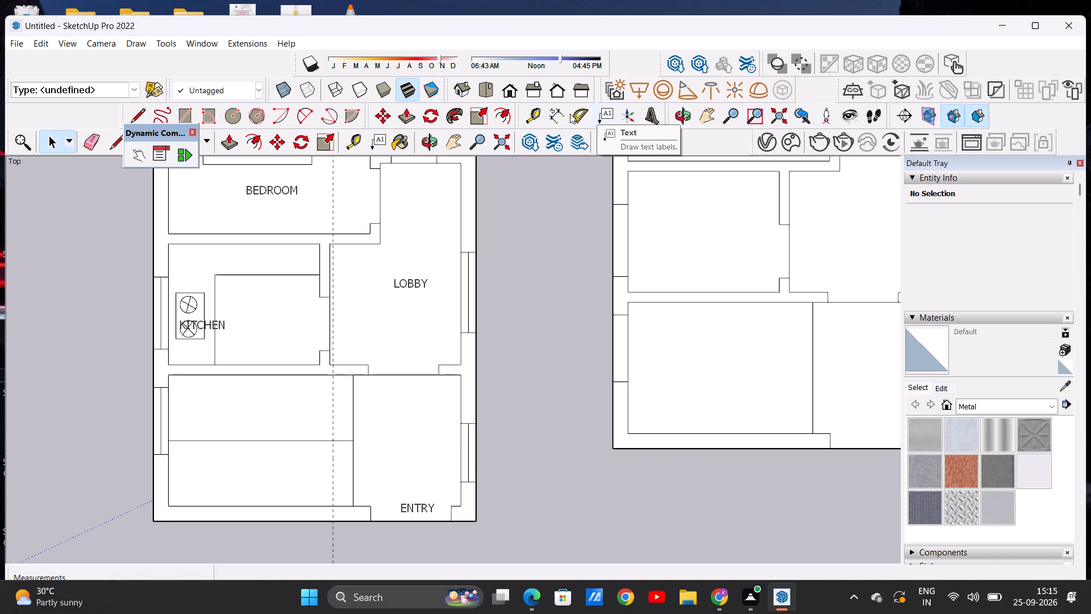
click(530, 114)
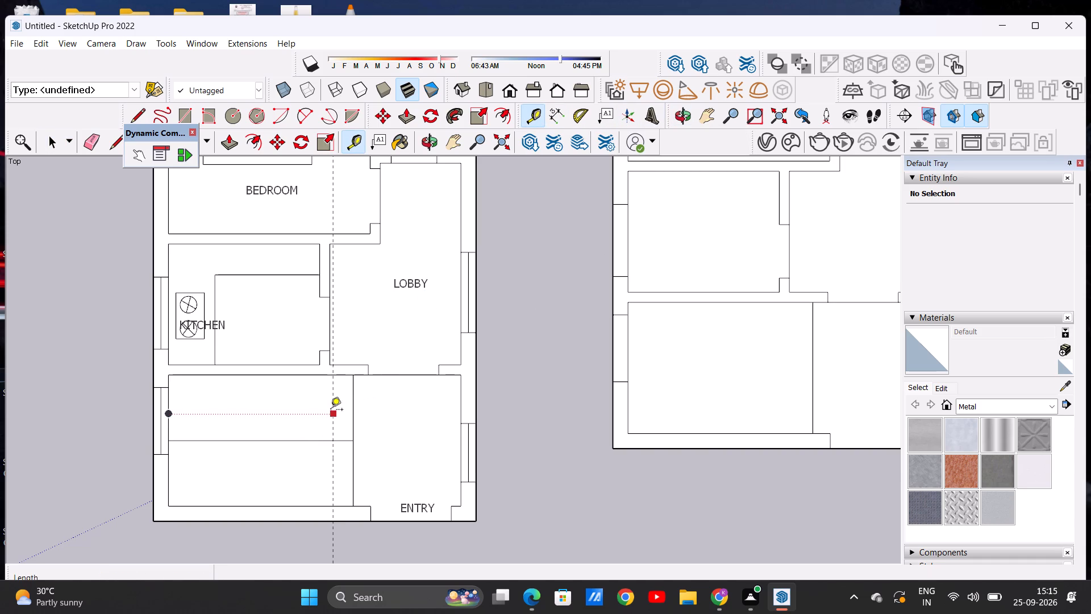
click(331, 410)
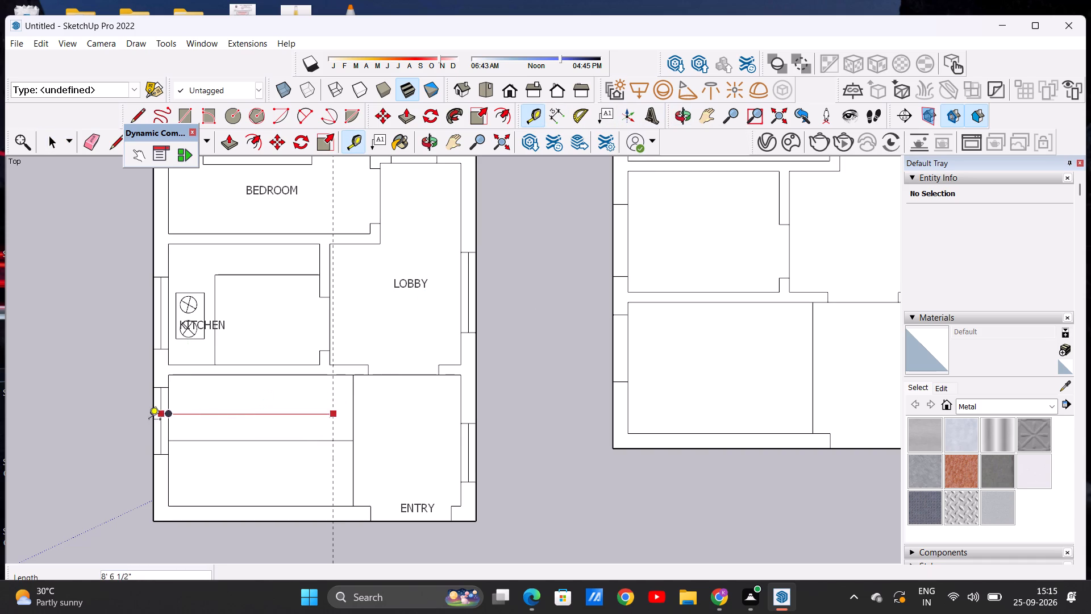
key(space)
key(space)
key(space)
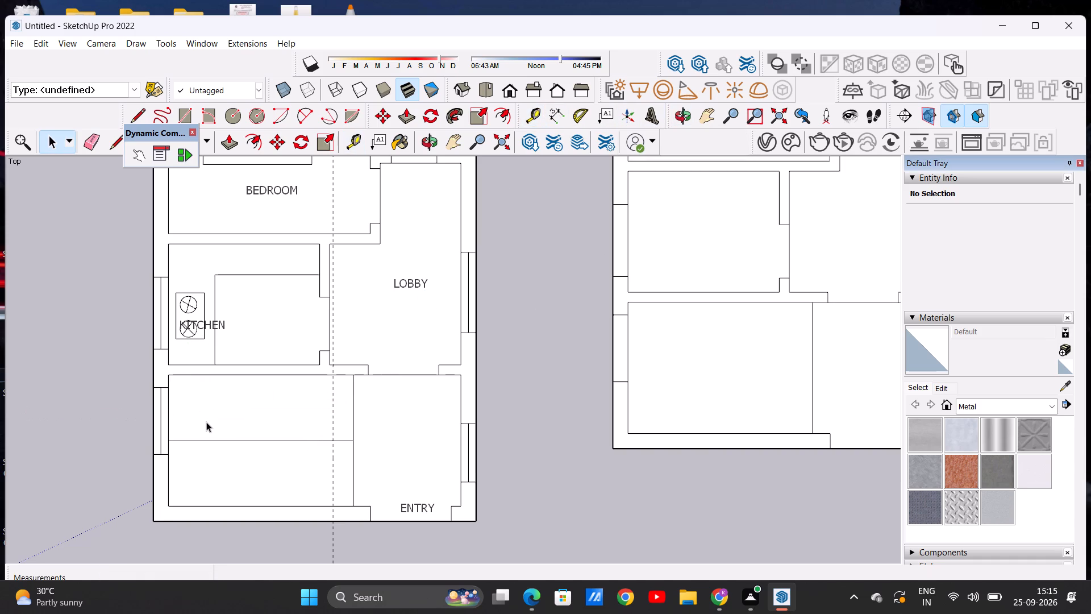
Draw a 6' 6" vertical line along the guide, across the full depth of the room beside the entry.
click(136, 117)
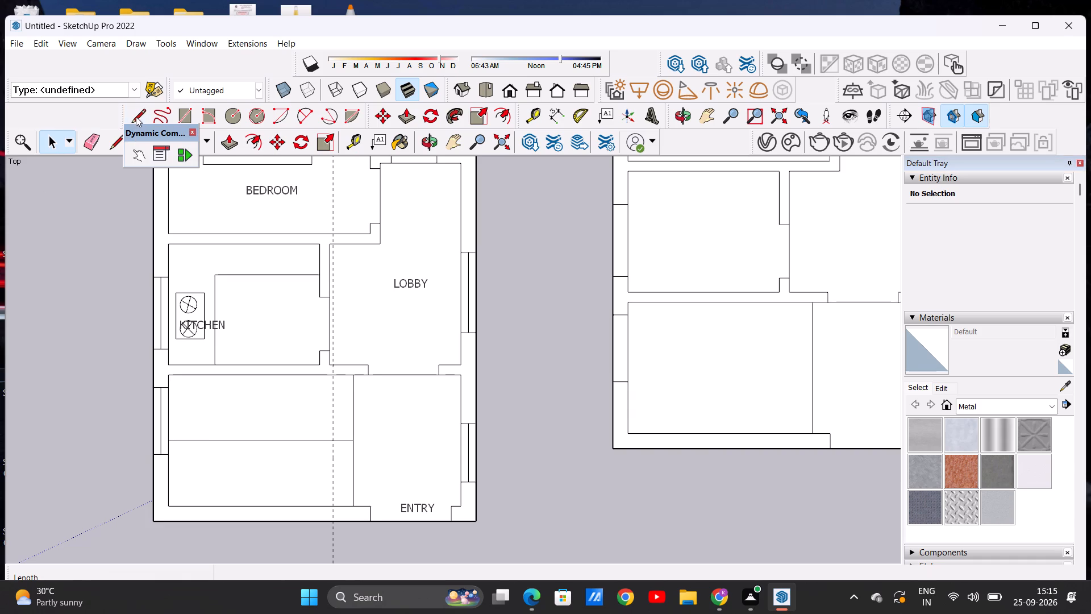
click(331, 376)
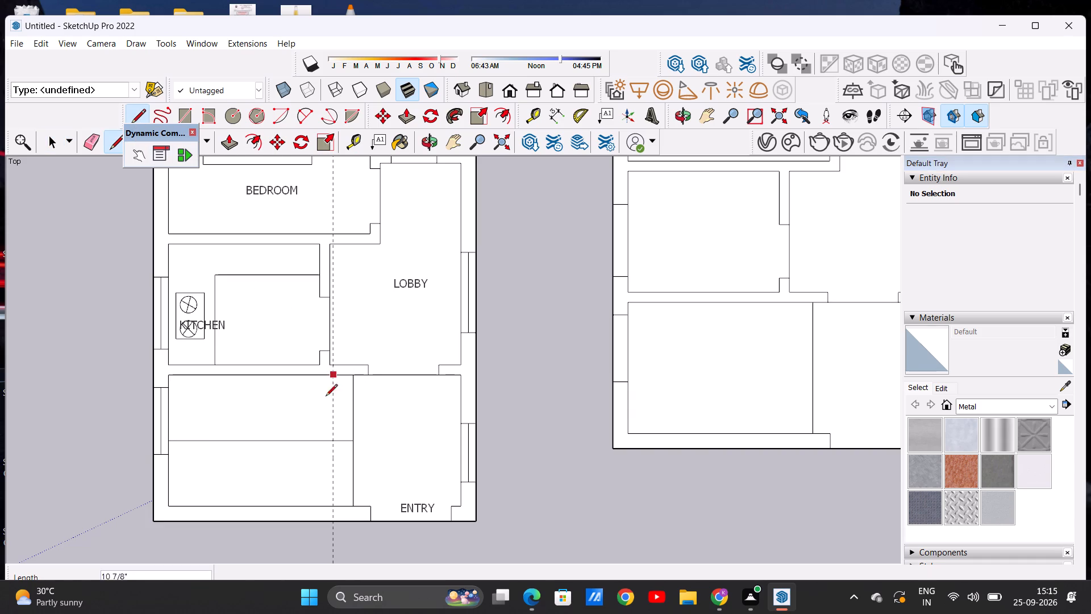
click(329, 508)
key(space)
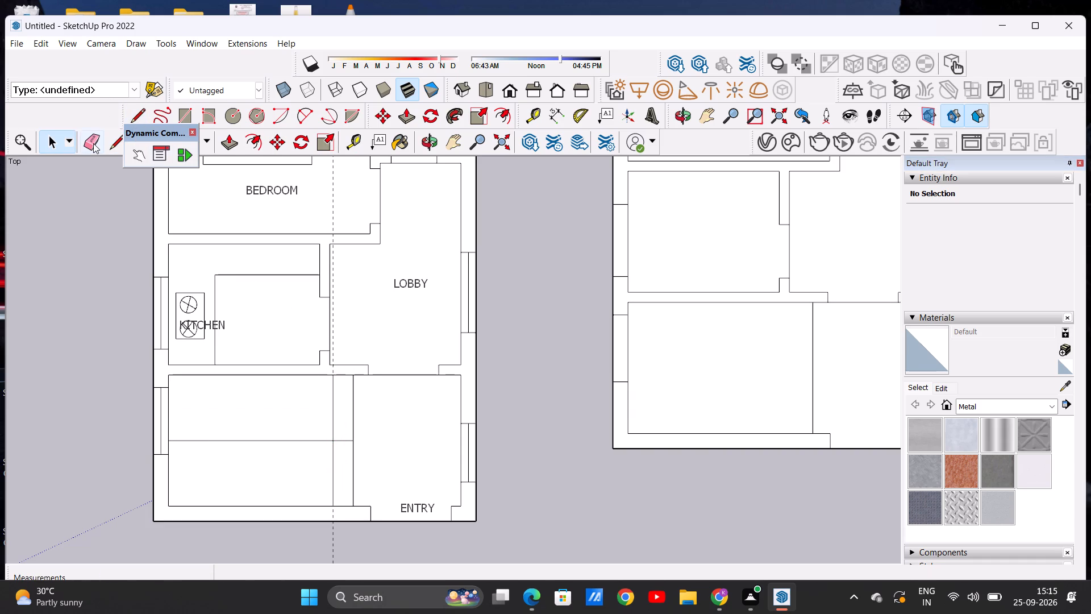
Erase the part of the room's horizontal dividing line between the outer wall and the new vertical line.
click(93, 143)
drag(267, 431, 268, 449)
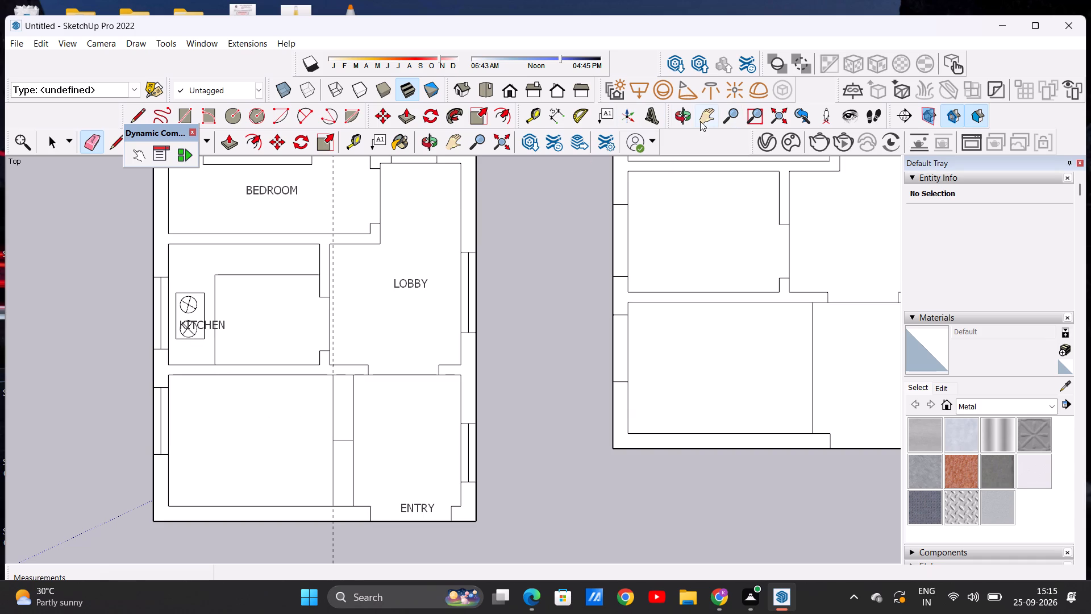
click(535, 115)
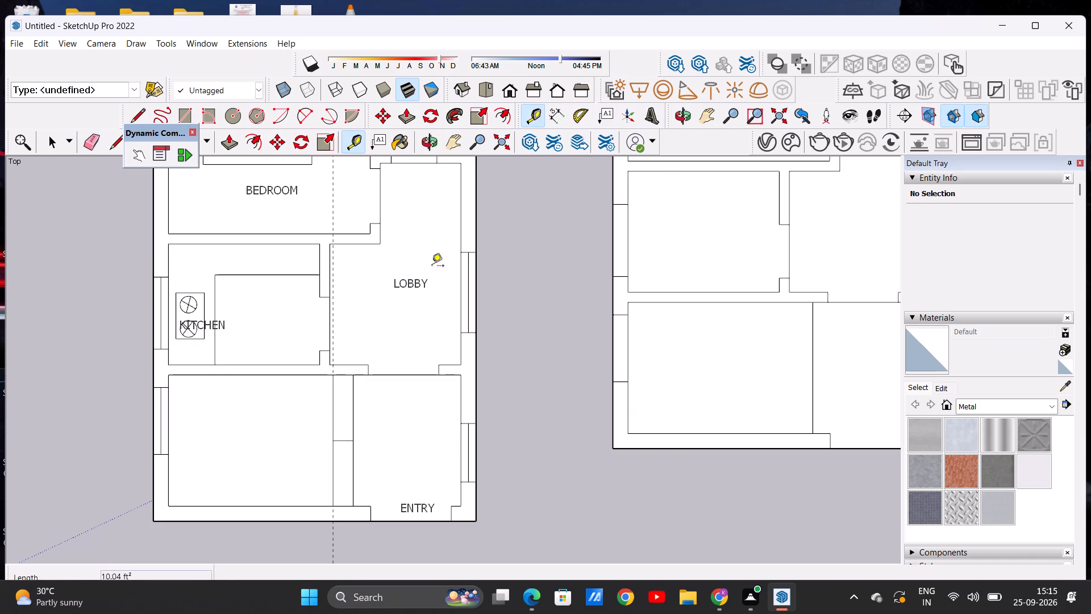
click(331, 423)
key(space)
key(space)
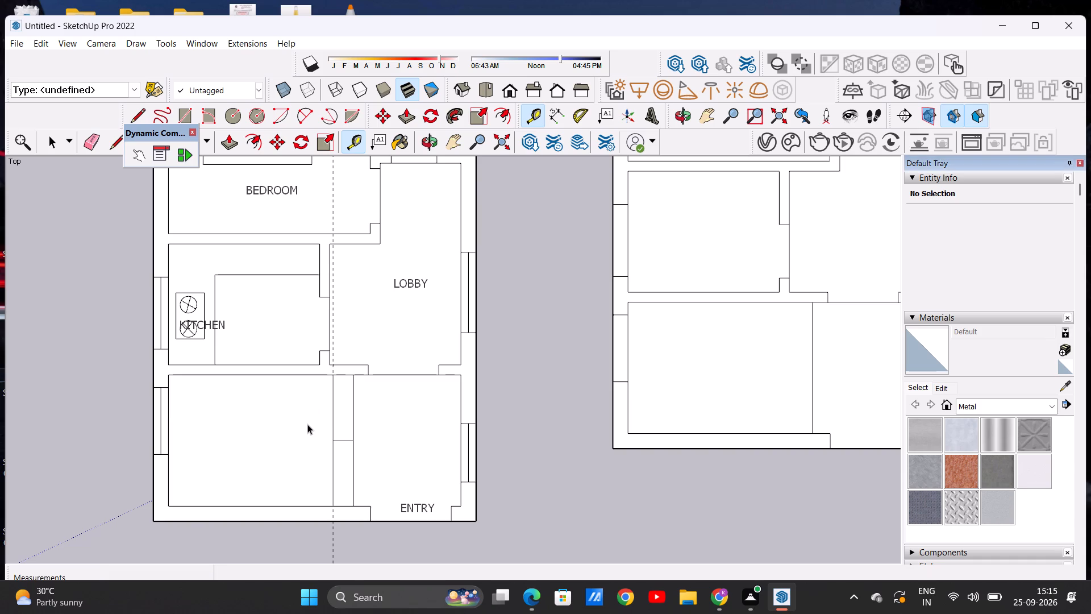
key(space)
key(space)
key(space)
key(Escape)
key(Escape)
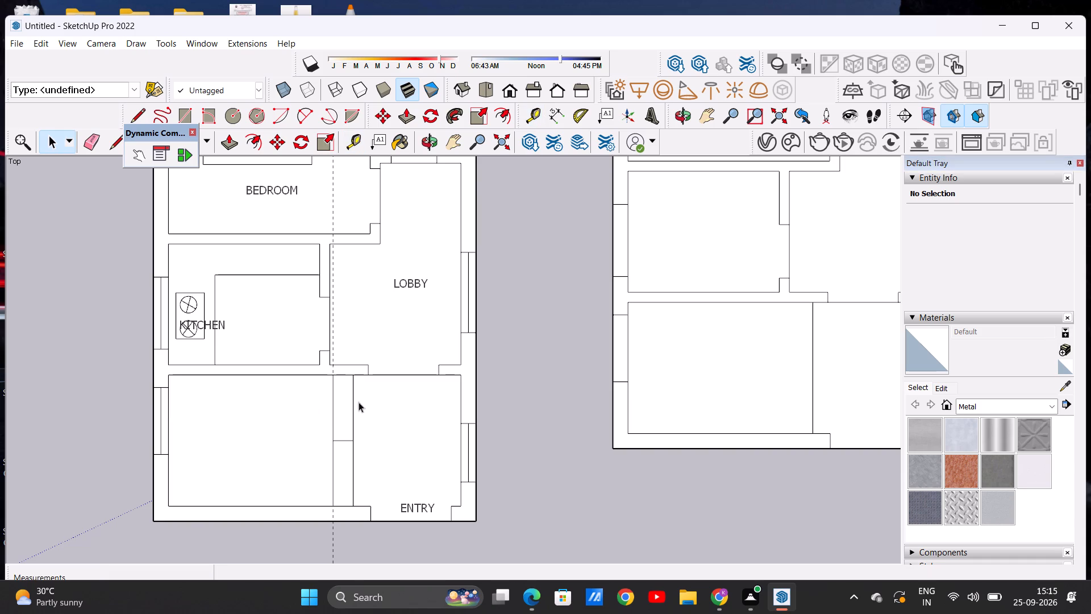
Add four vertical guide lines at successive 1' spacings from the new vertical line toward the outer wall with the window.
click(528, 116)
click(332, 399)
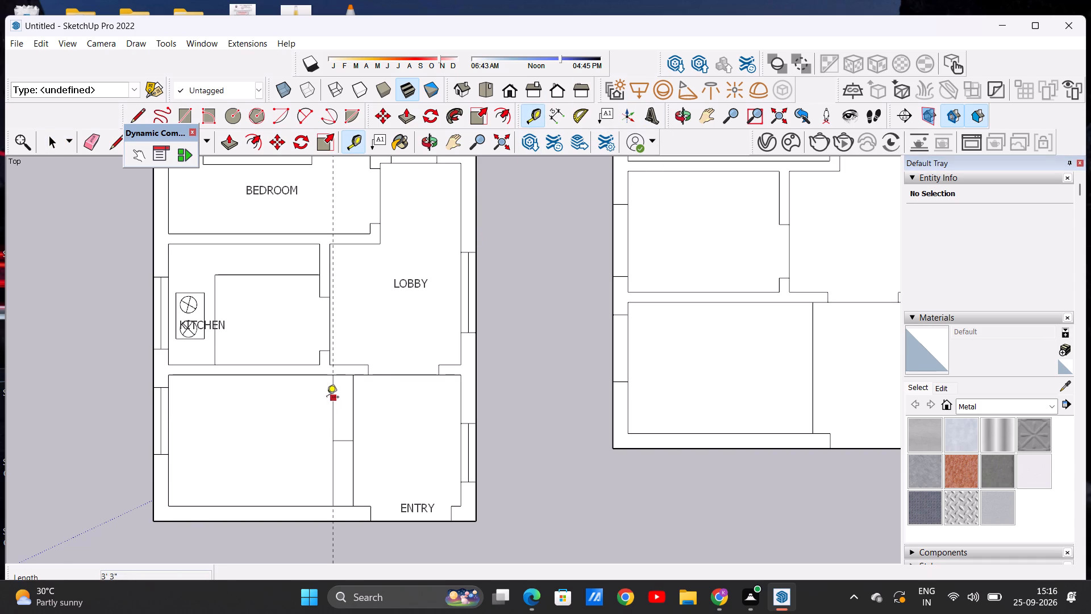
text(1')
key(Return)
click(313, 409)
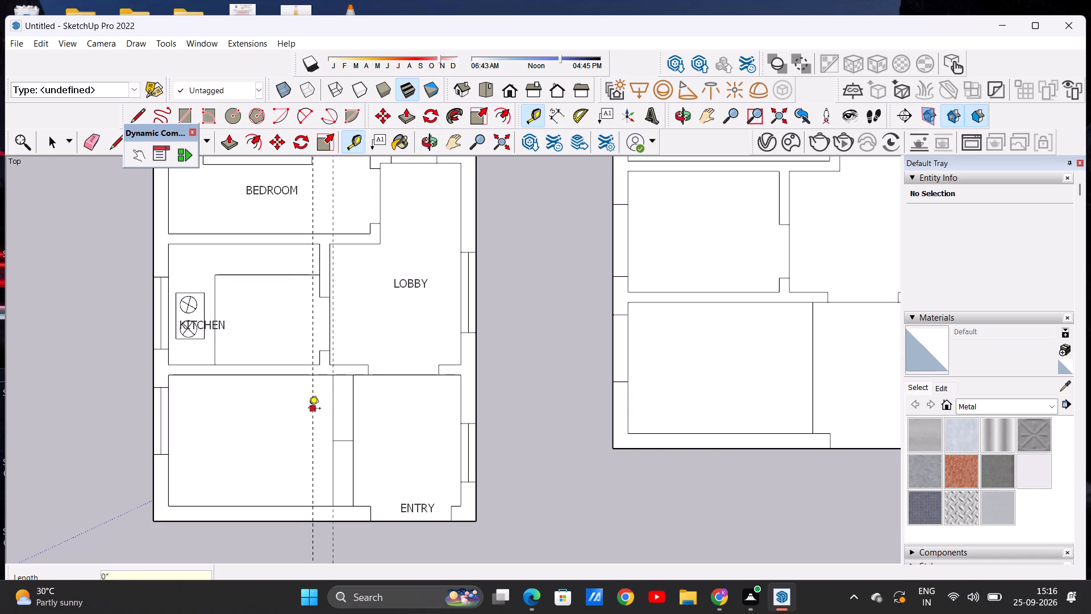
text(1')
key(Return)
click(292, 413)
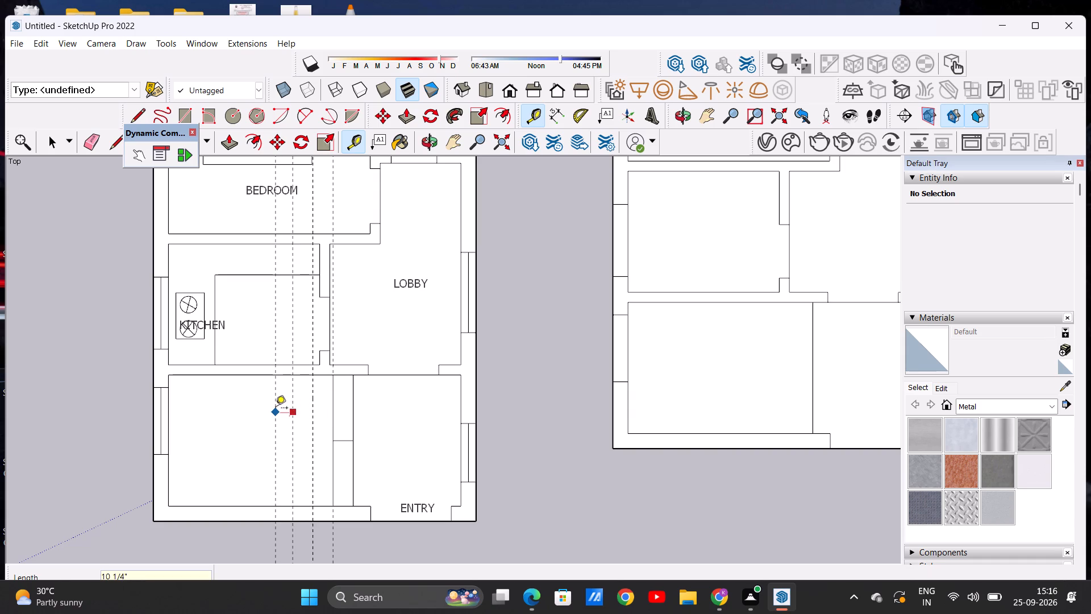
text(1')
key(Return)
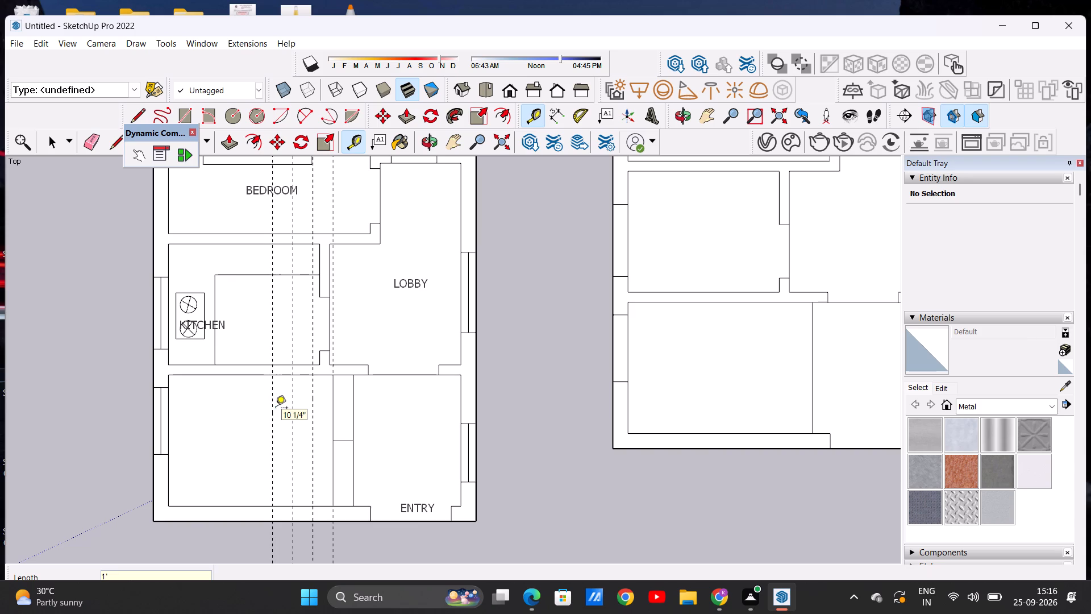
click(272, 412)
text(1')
key(Return)
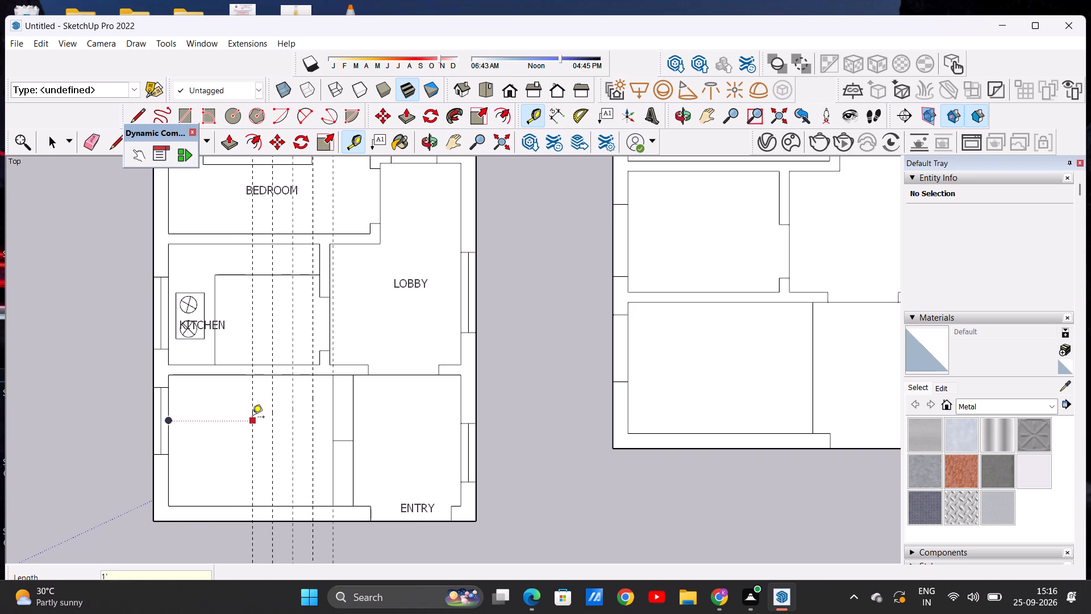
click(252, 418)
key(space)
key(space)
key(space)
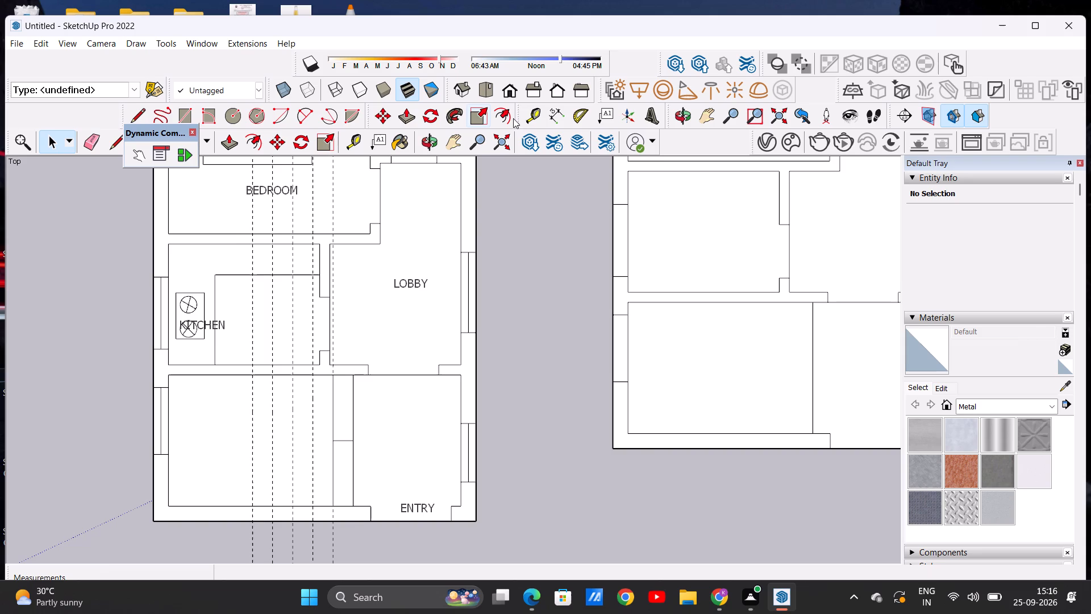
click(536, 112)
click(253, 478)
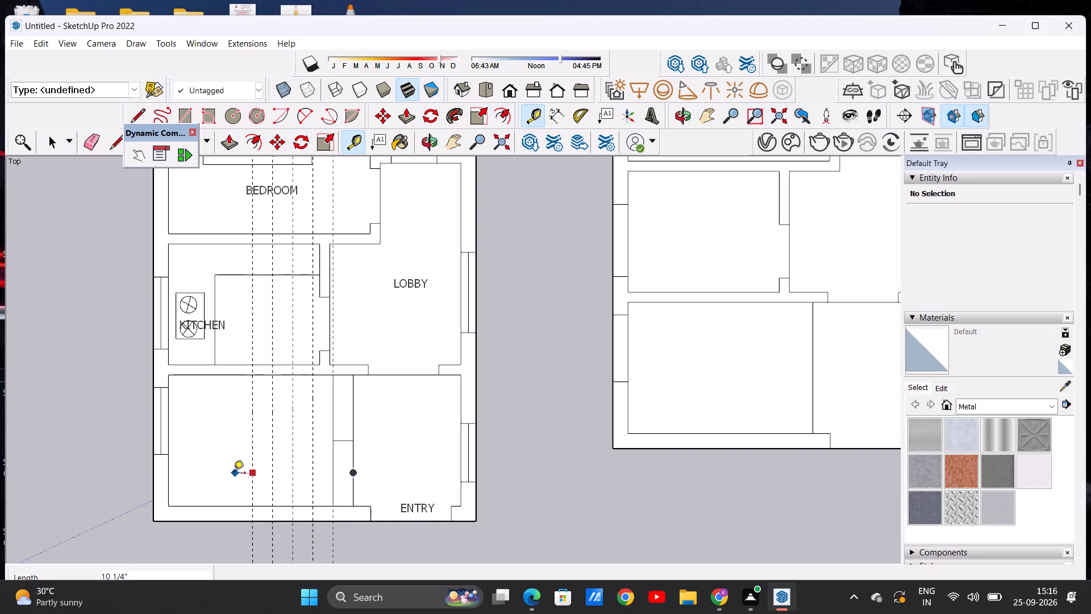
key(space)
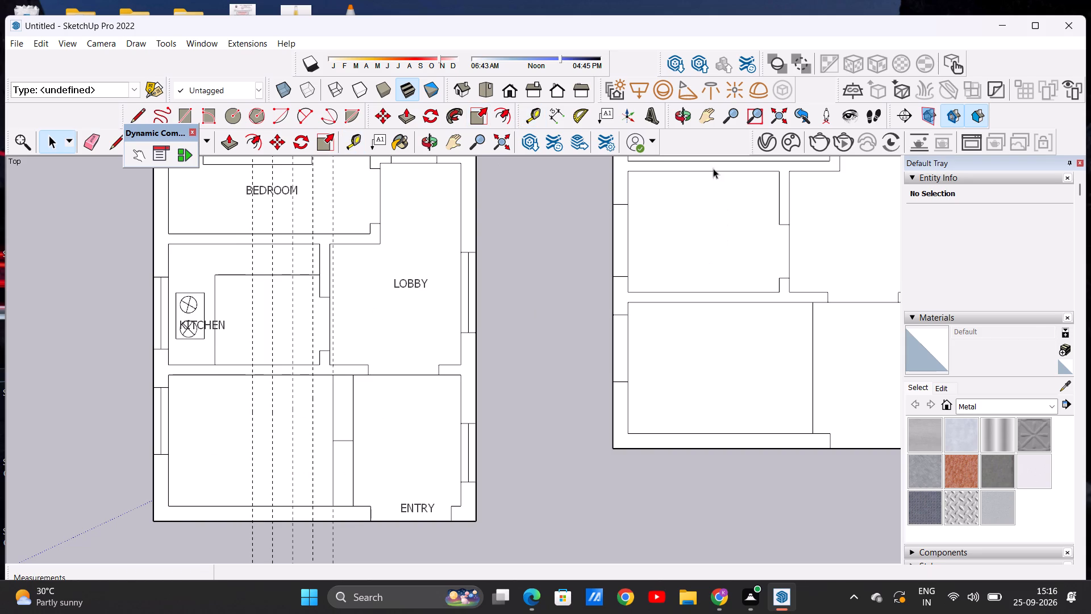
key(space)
Continue the series with two more vertical guide lines, each offset 1' further toward the outer wall.
click(531, 114)
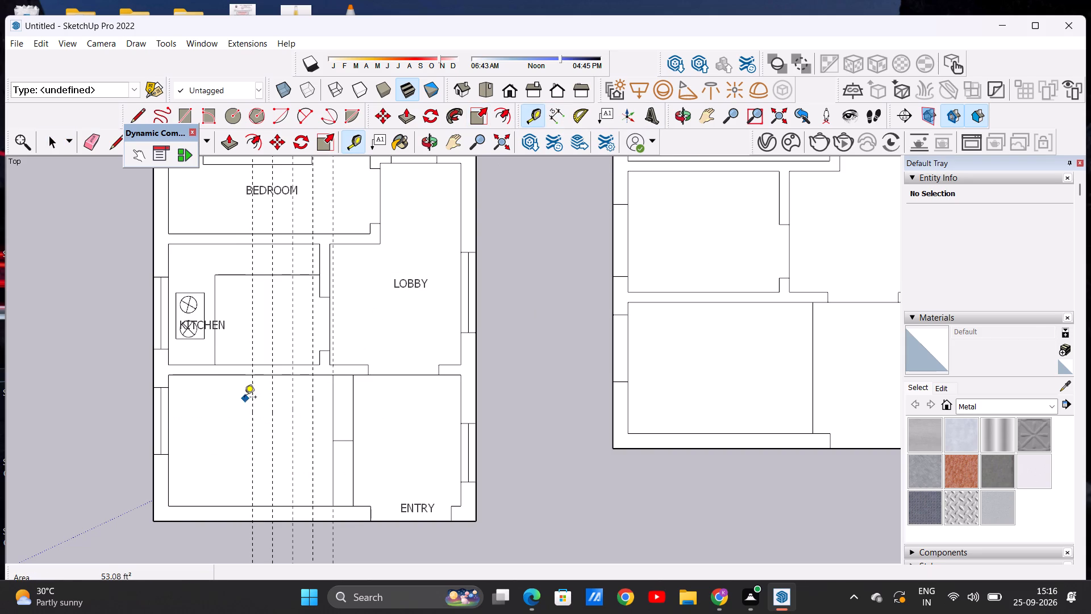
click(249, 399)
text(1')
key(Return)
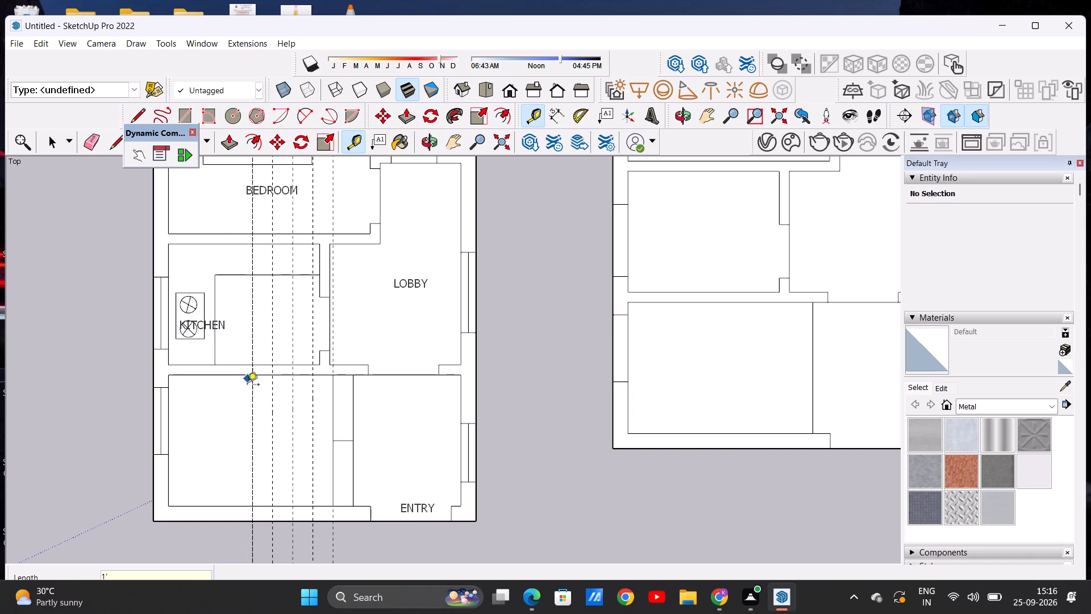
click(249, 400)
text(1')
key(Return)
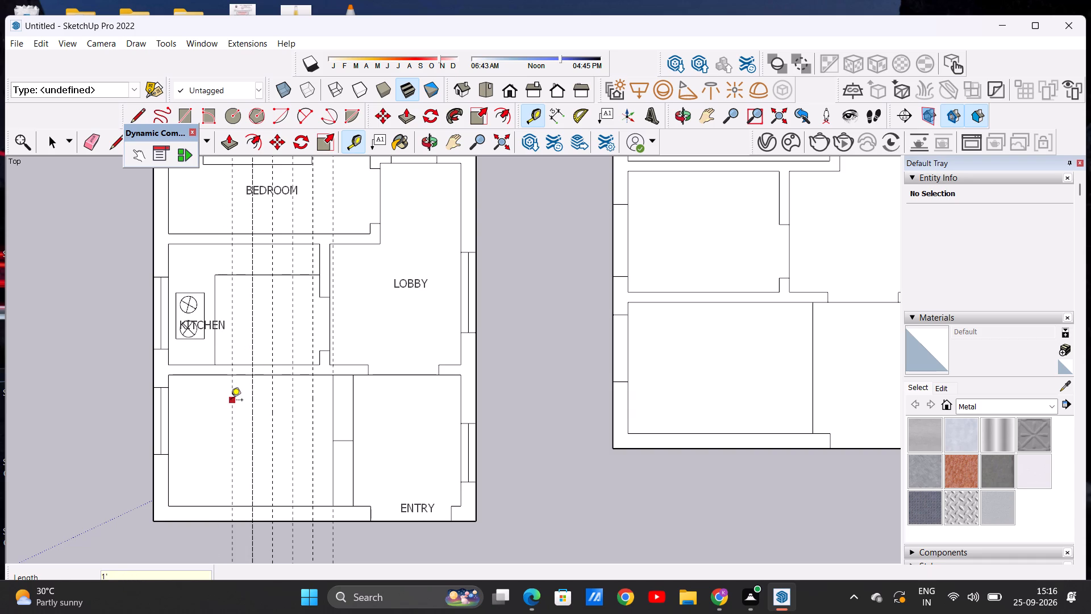
click(232, 399)
text(1')
key(Return)
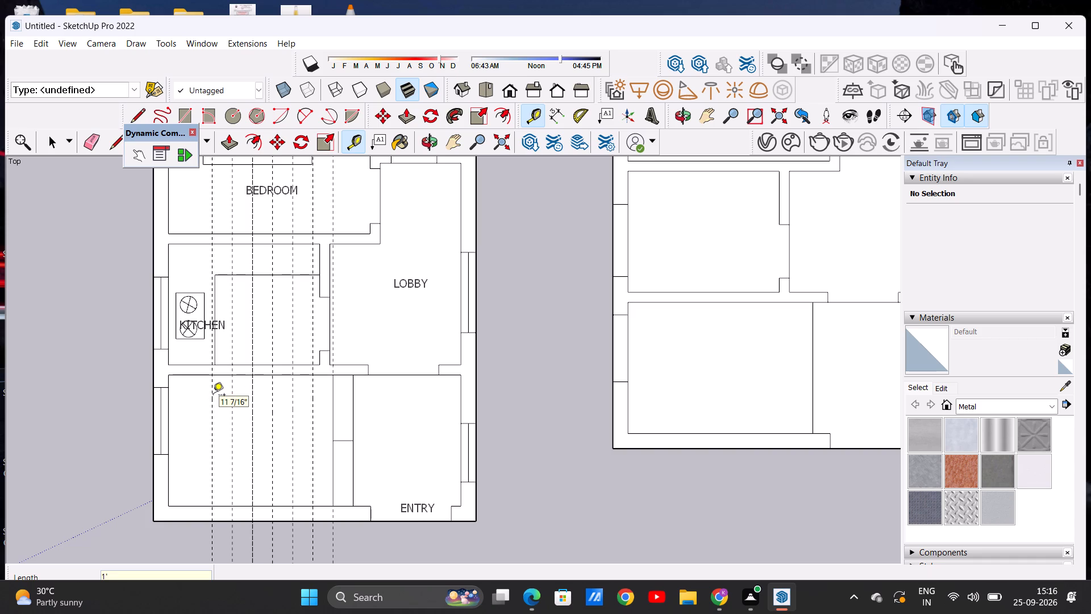
key(space)
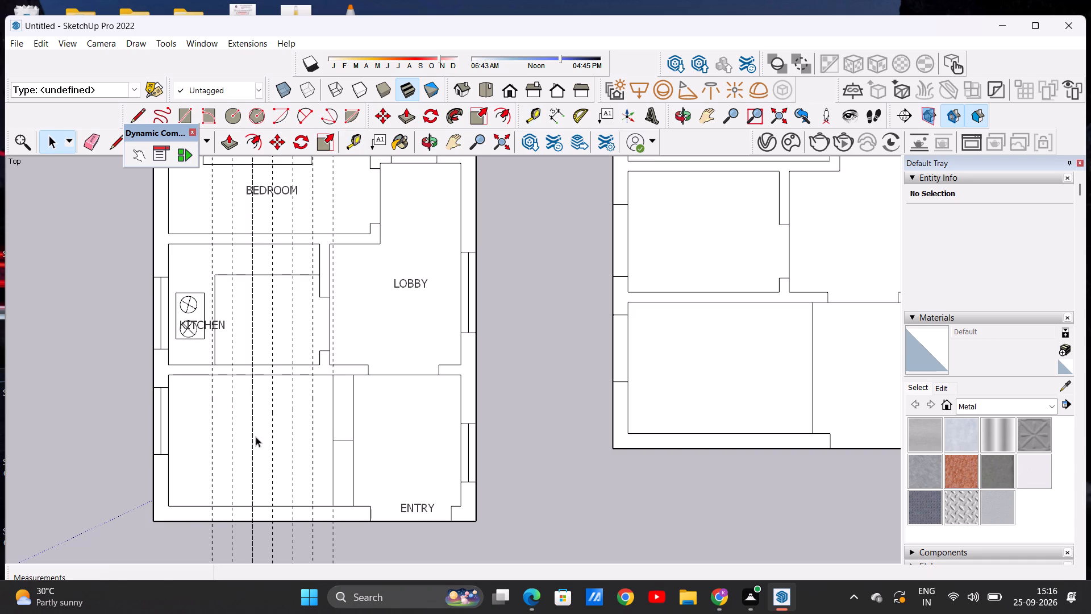
Draw 6' 6" vertical lines along the three guides nearest the window wall, across the room's full depth.
scroll(330, 398, down, 3)
scroll(328, 460, up, 2)
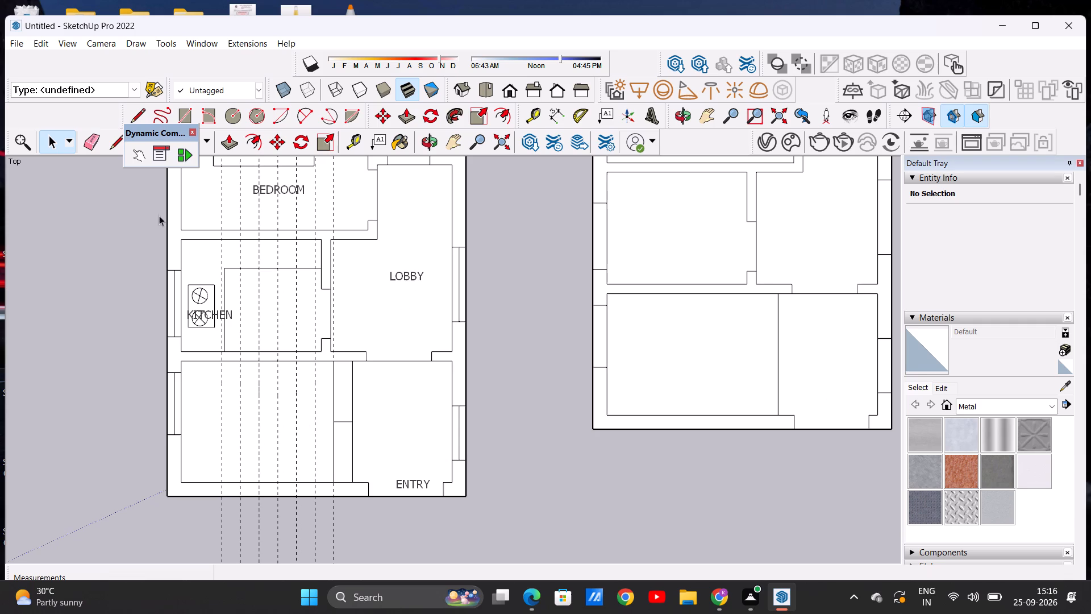
click(135, 108)
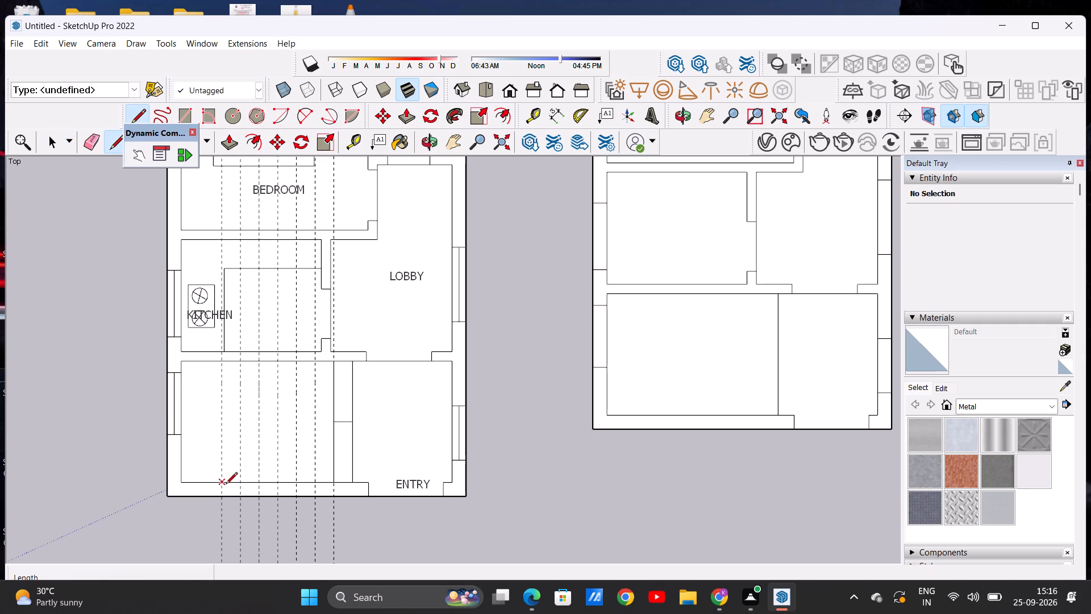
click(219, 484)
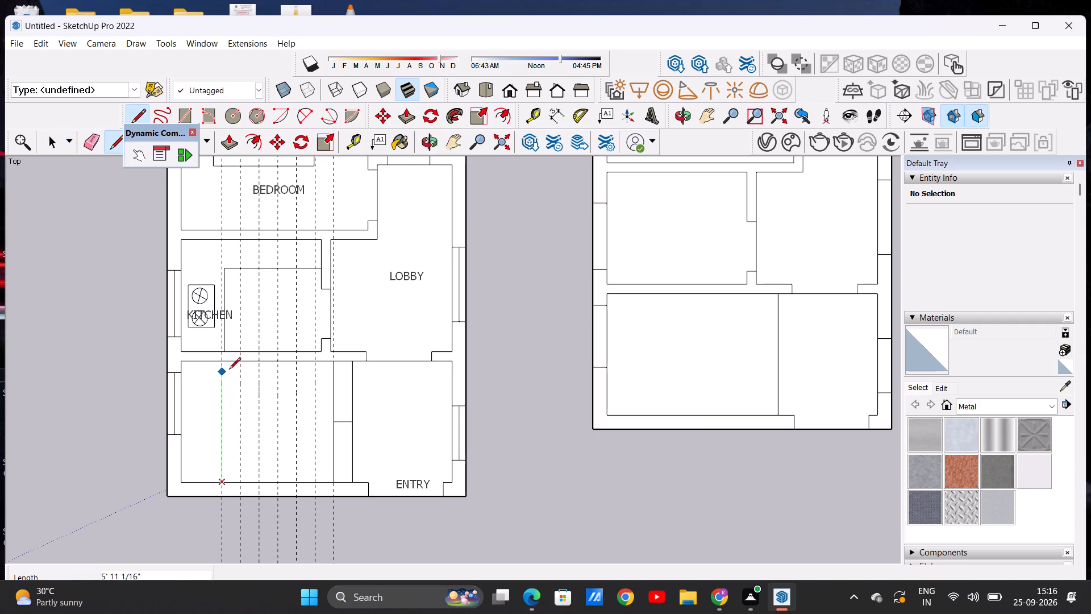
click(223, 362)
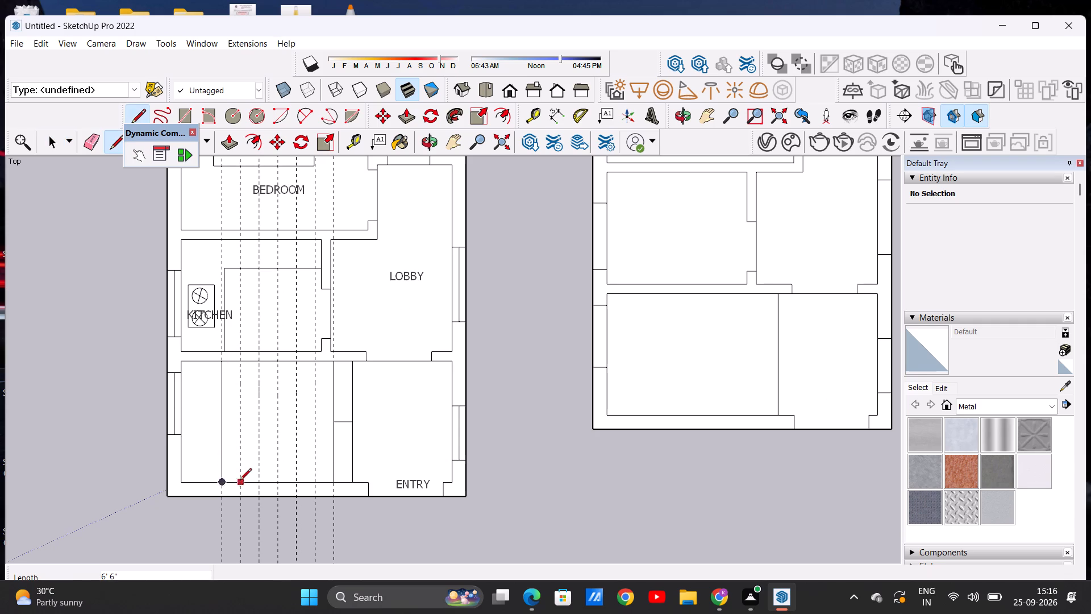
click(238, 483)
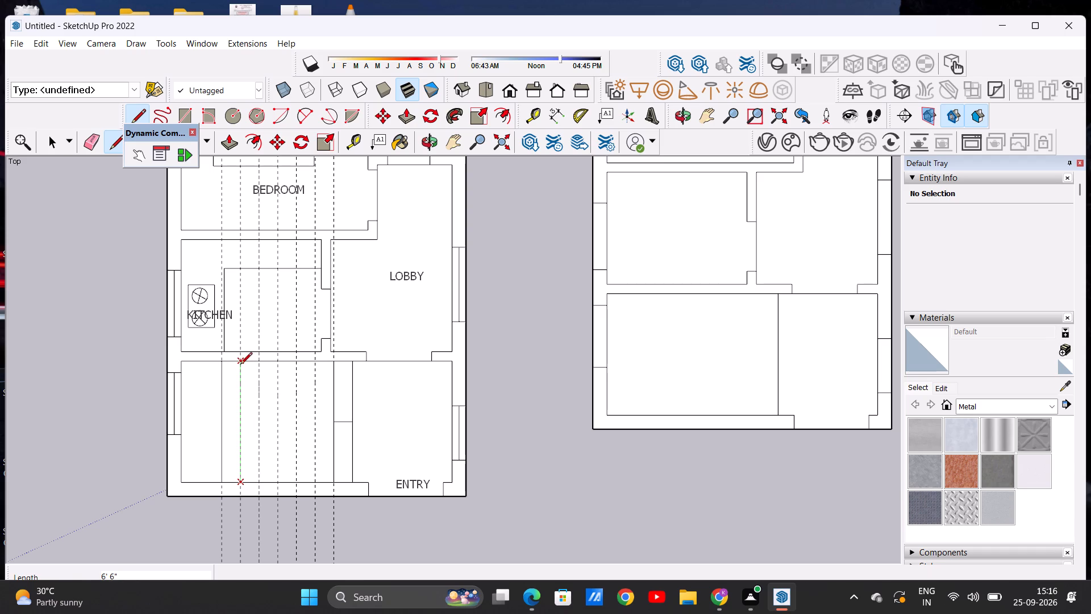
click(240, 365)
click(257, 483)
click(259, 364)
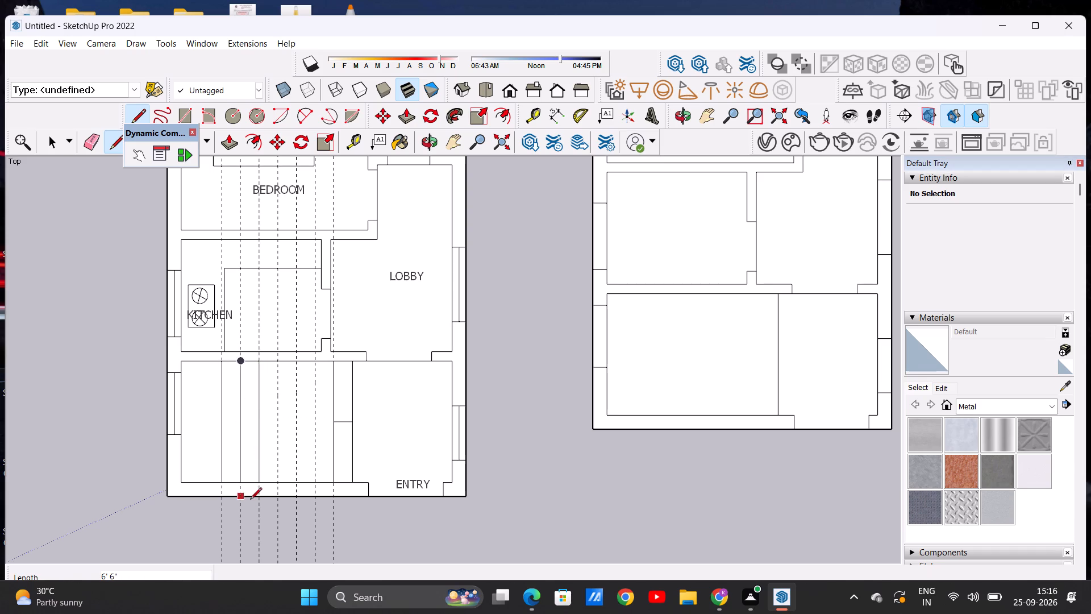
Draw 6' 6" vertical lines along the remaining three guides toward the entry, completing the 1' strips.
scroll(255, 499, up, 6)
click(295, 471)
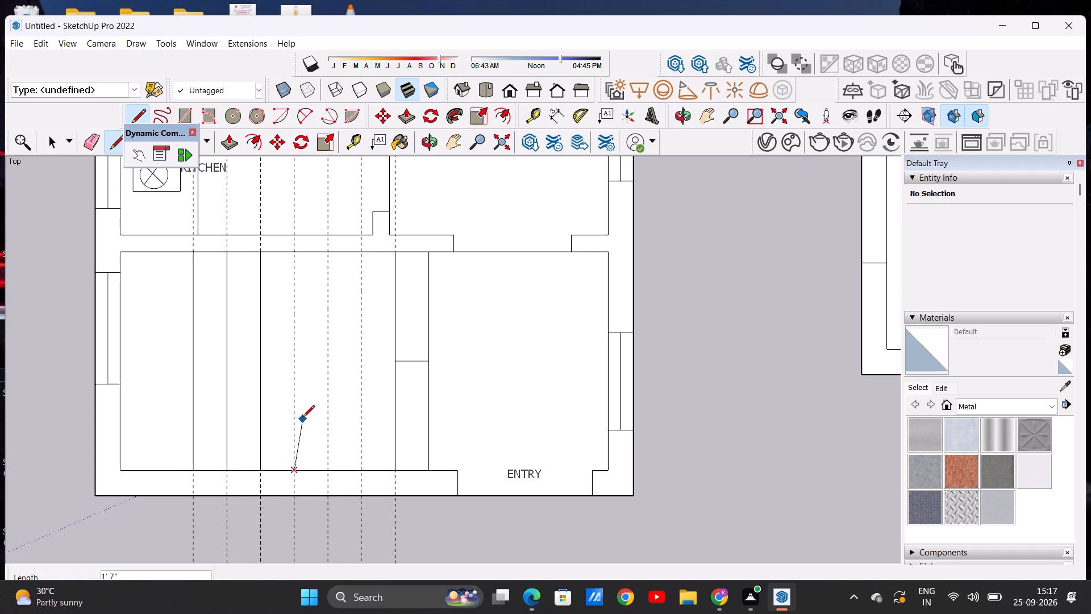
click(294, 254)
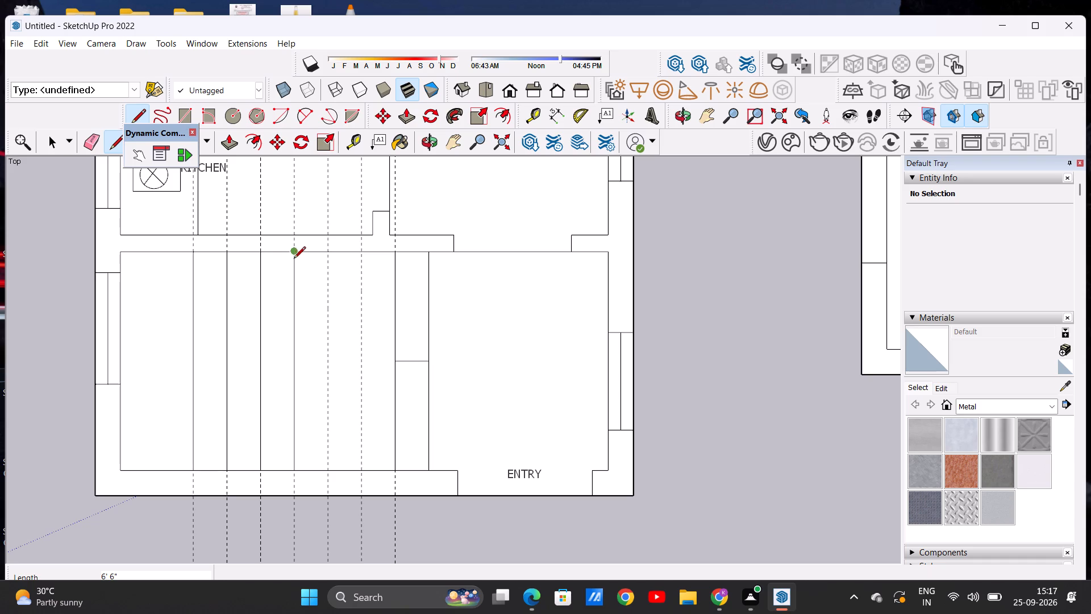
click(327, 474)
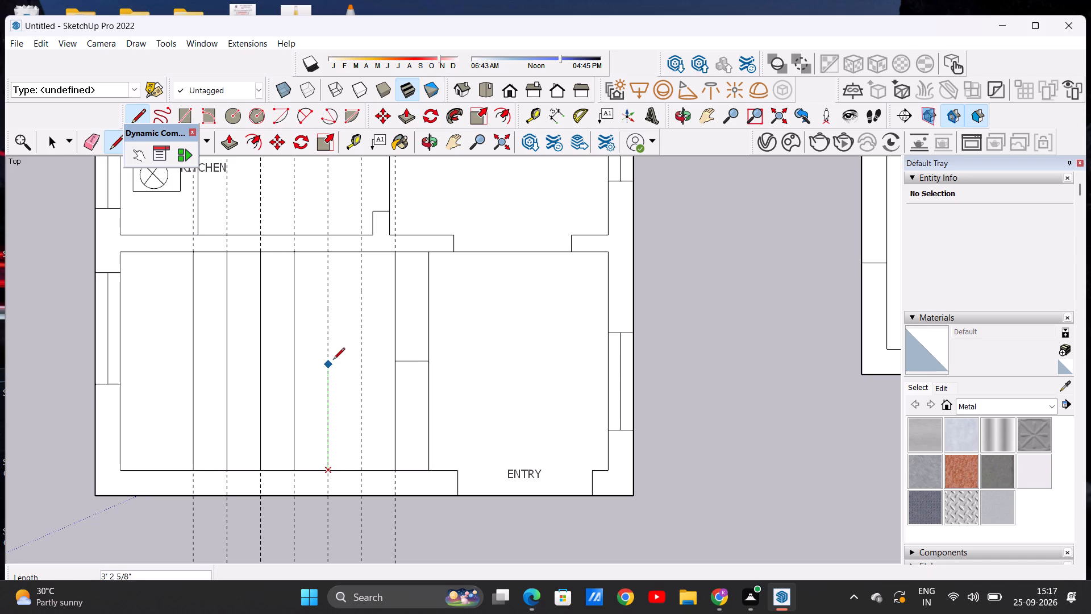
click(326, 255)
click(361, 474)
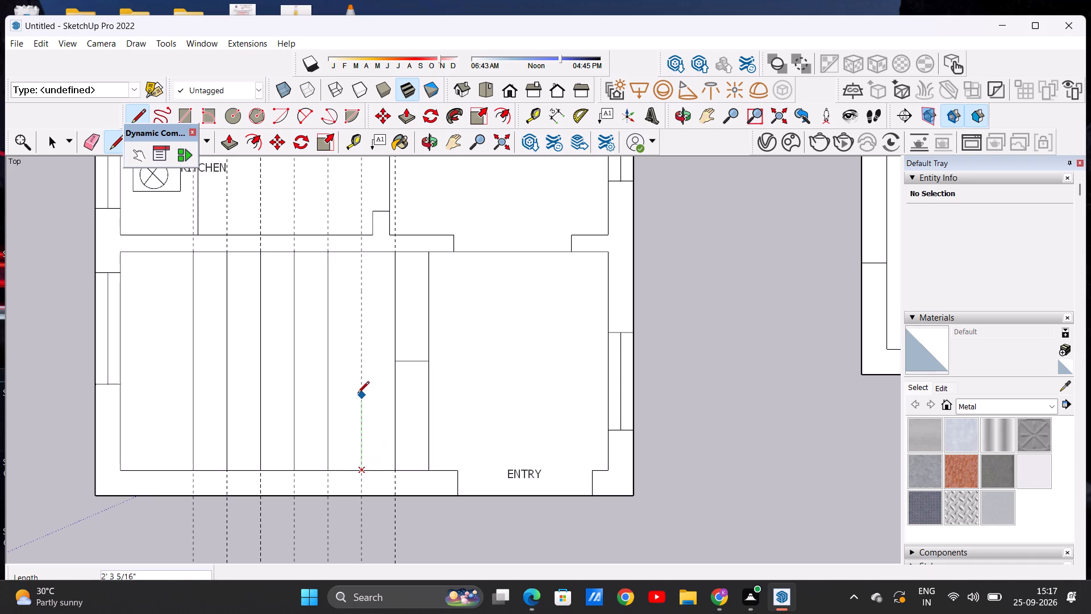
click(363, 254)
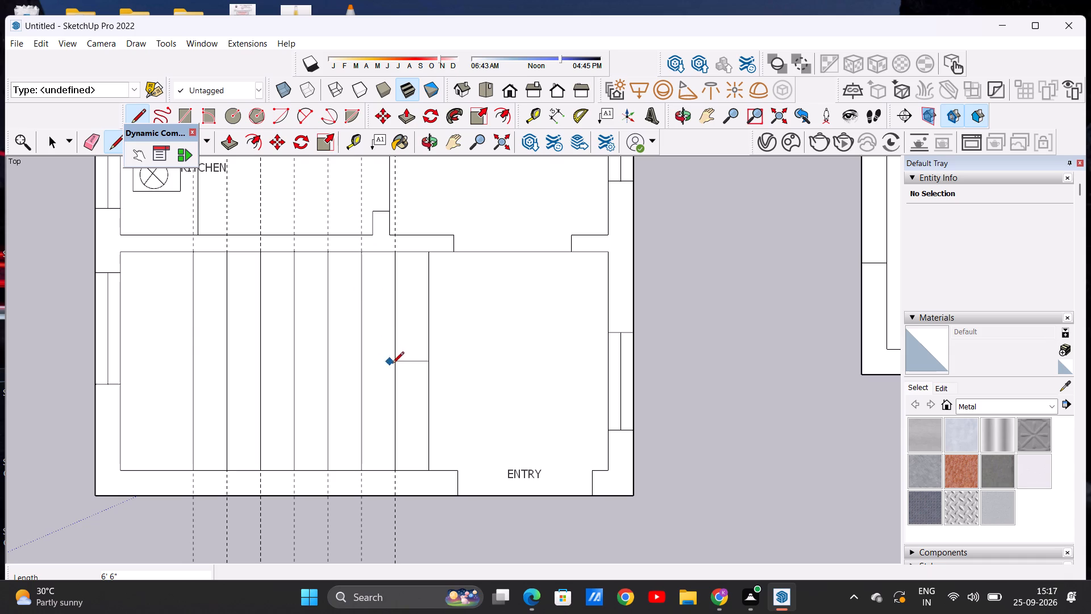
Draw an 8' 2" horizontal line from the end of the existing short dividing line, across the strips to the window wall.
click(396, 366)
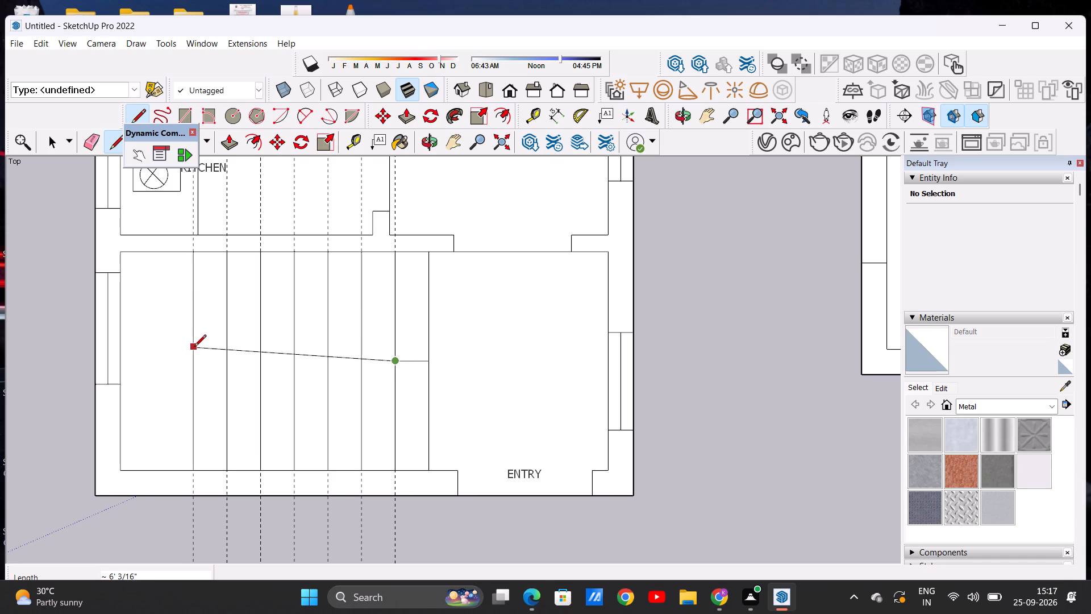
click(123, 356)
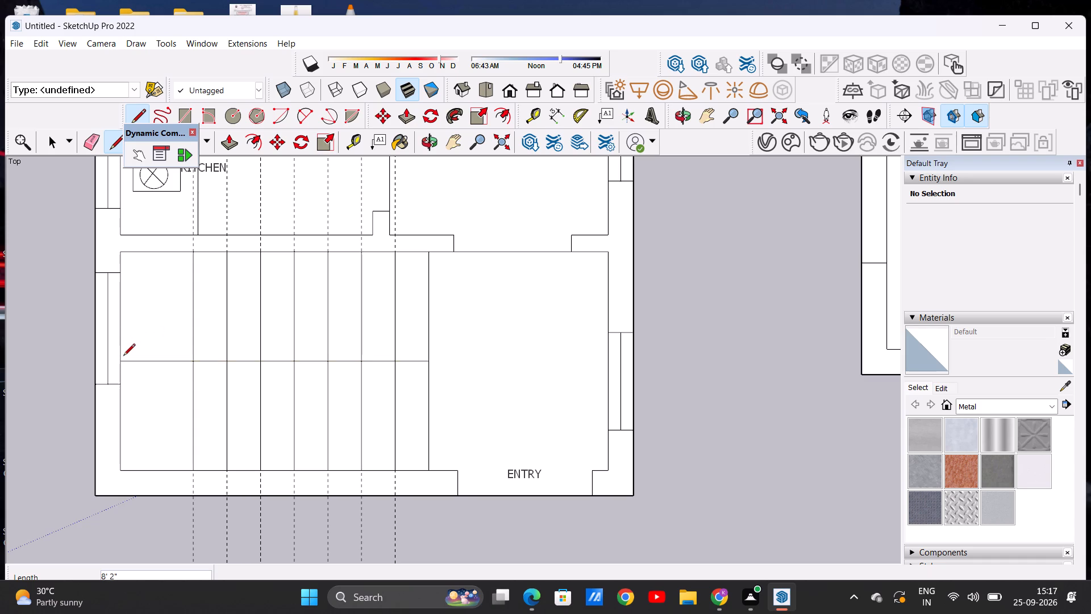
key(space)
Erase all the vertical guide lines running through the original plan.
scroll(335, 374, down, 10)
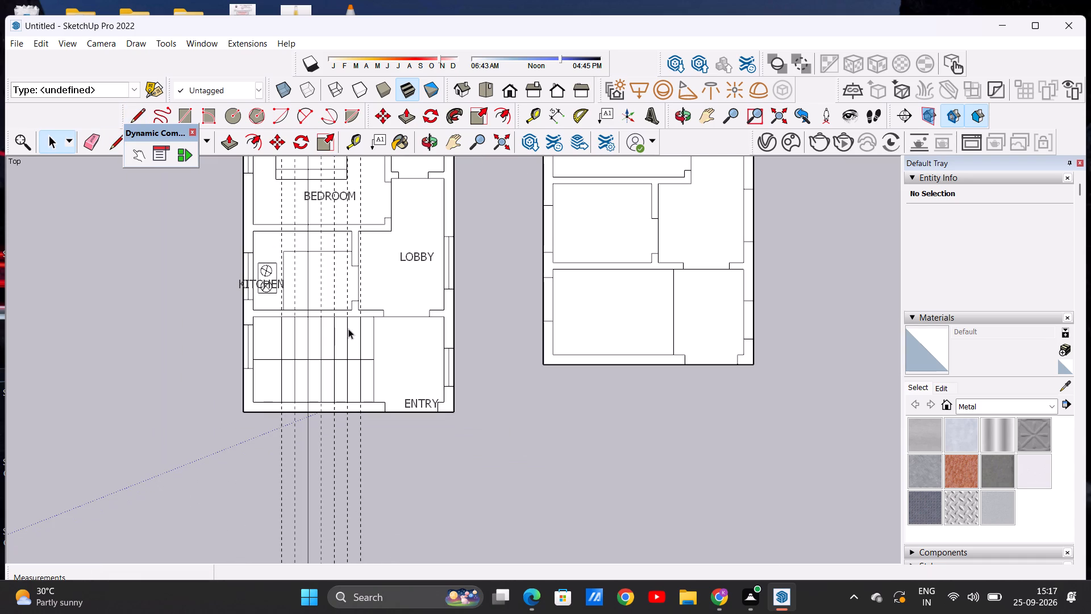
click(87, 144)
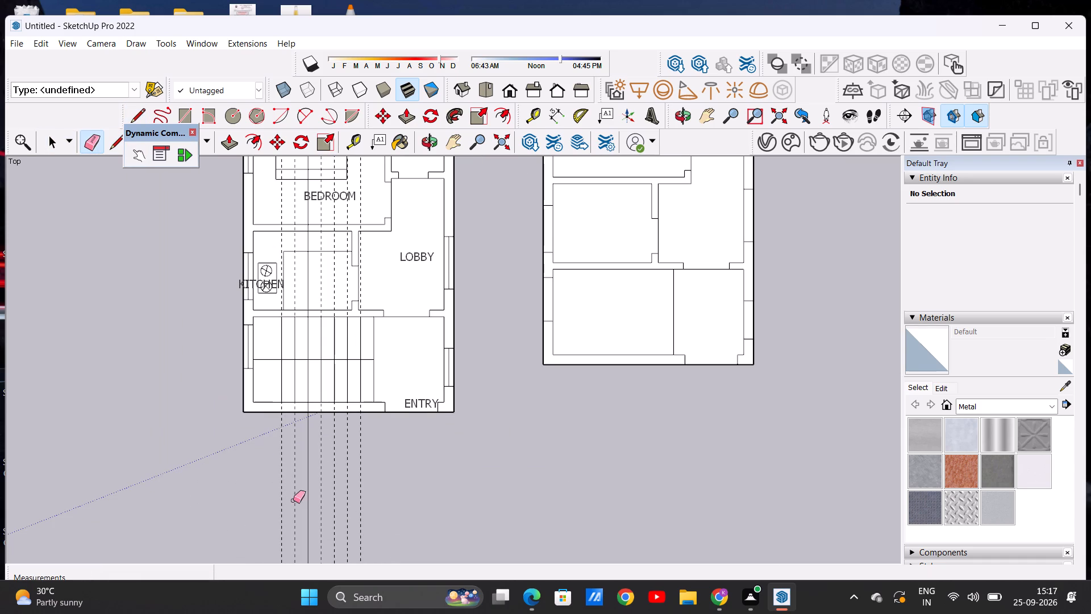
drag(266, 466, 385, 479)
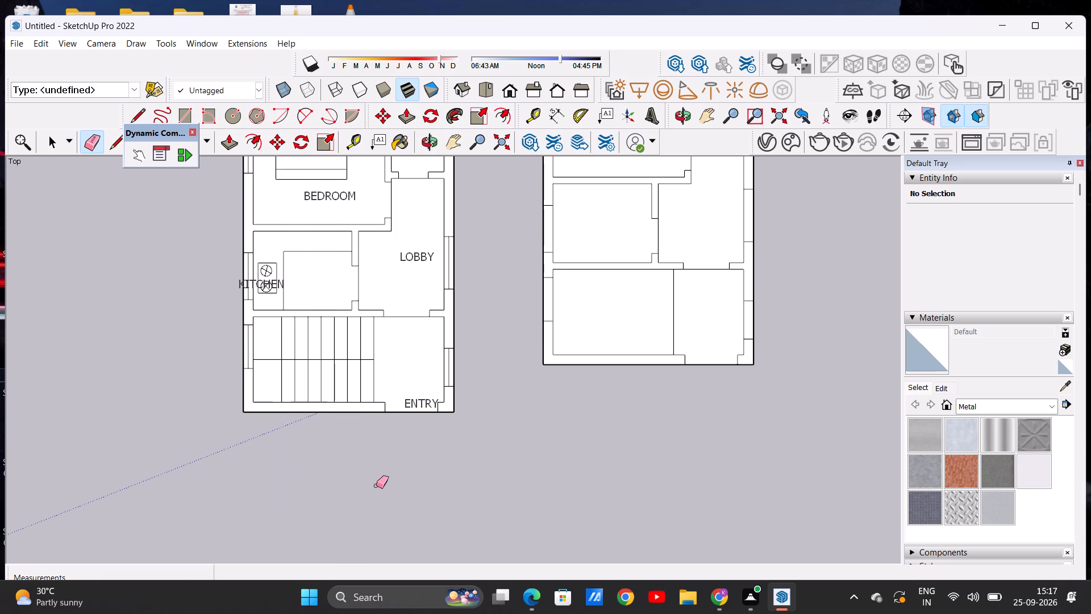
key(space)
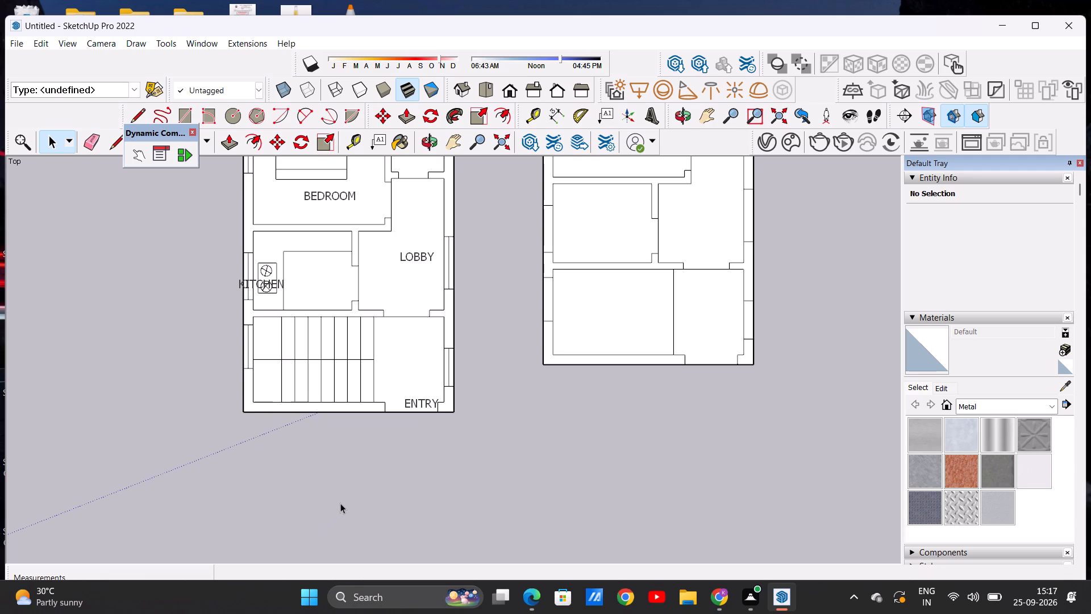
Draw a 6' 6" vertical line across the stair room's full depth, between the last strip and the window wall.
scroll(252, 383, up, 14)
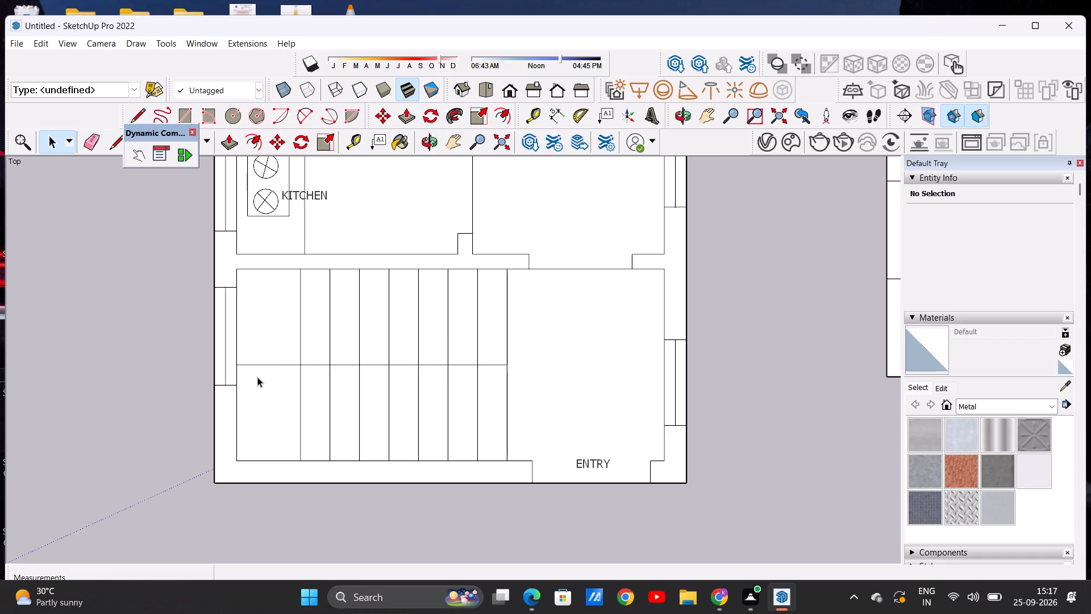
click(118, 138)
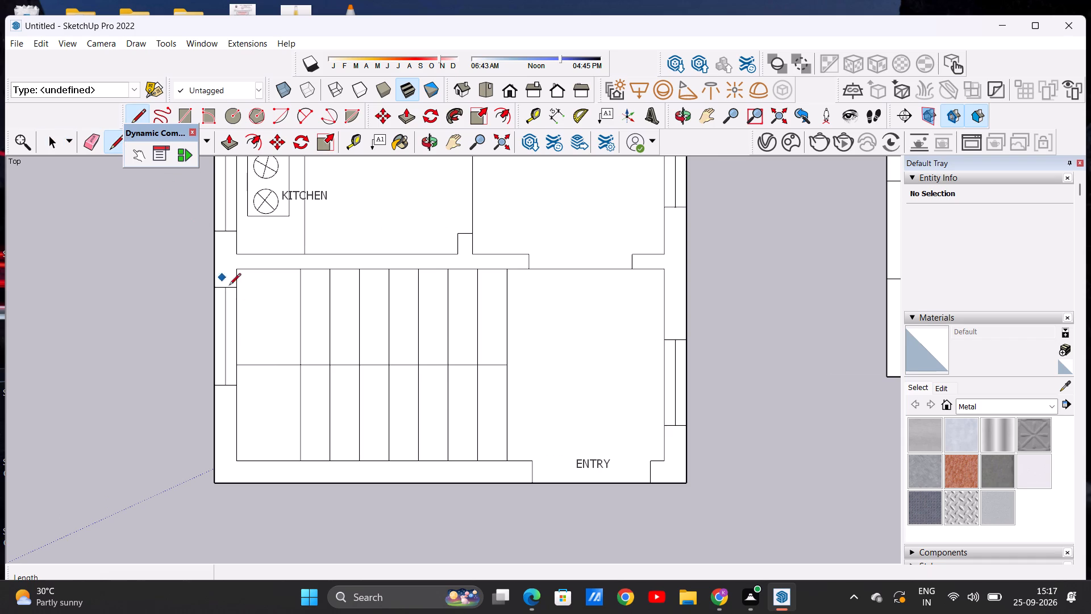
click(260, 460)
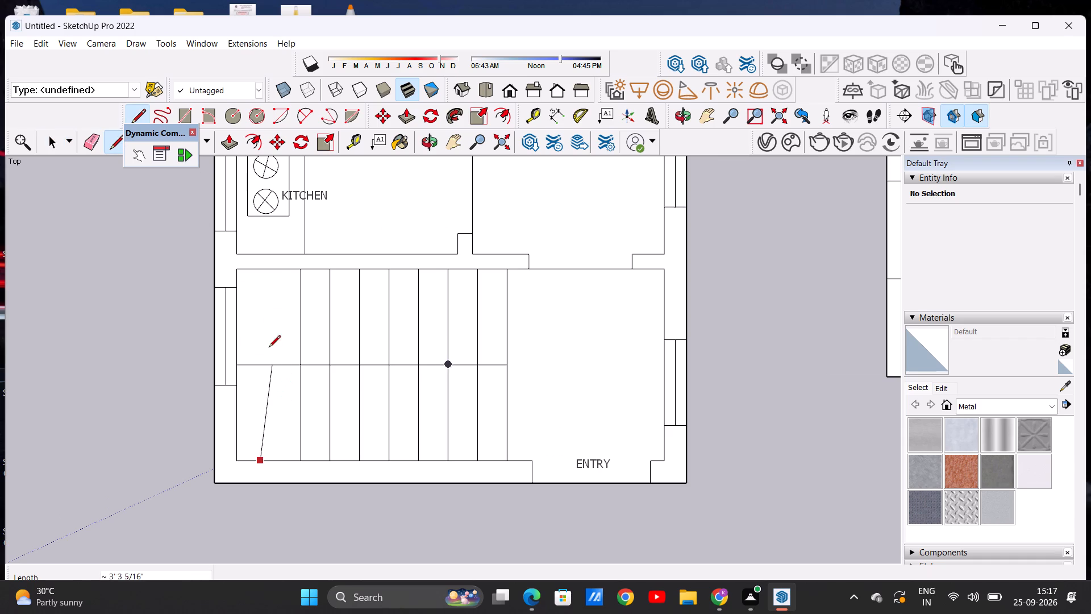
click(264, 268)
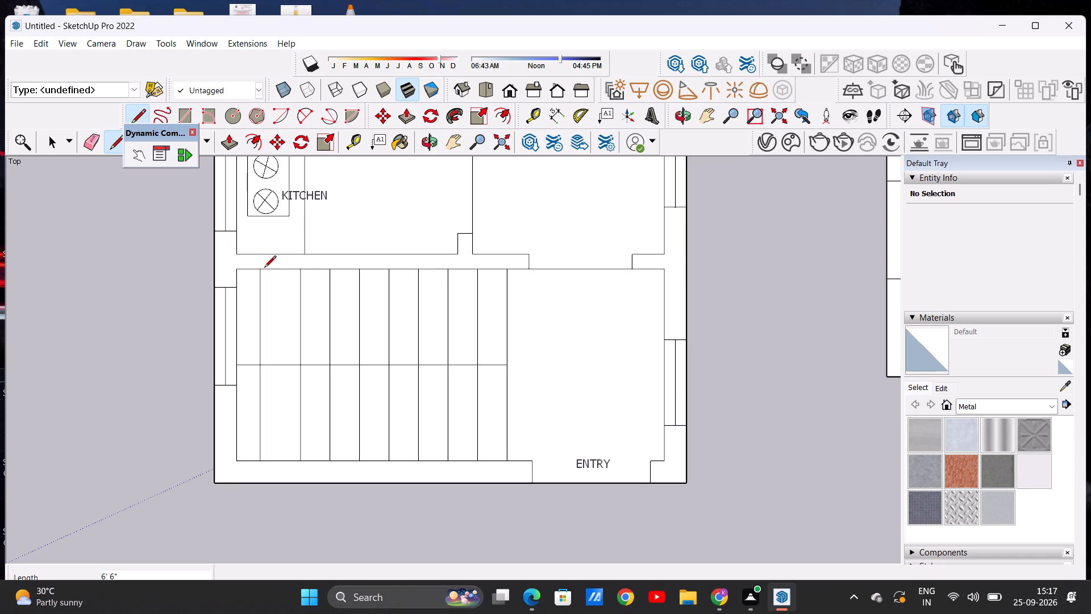
key(space)
Examine both floor plans from above and at an angle, checking the original plan's stairs, furniture and room labels.
scroll(299, 337, down, 11)
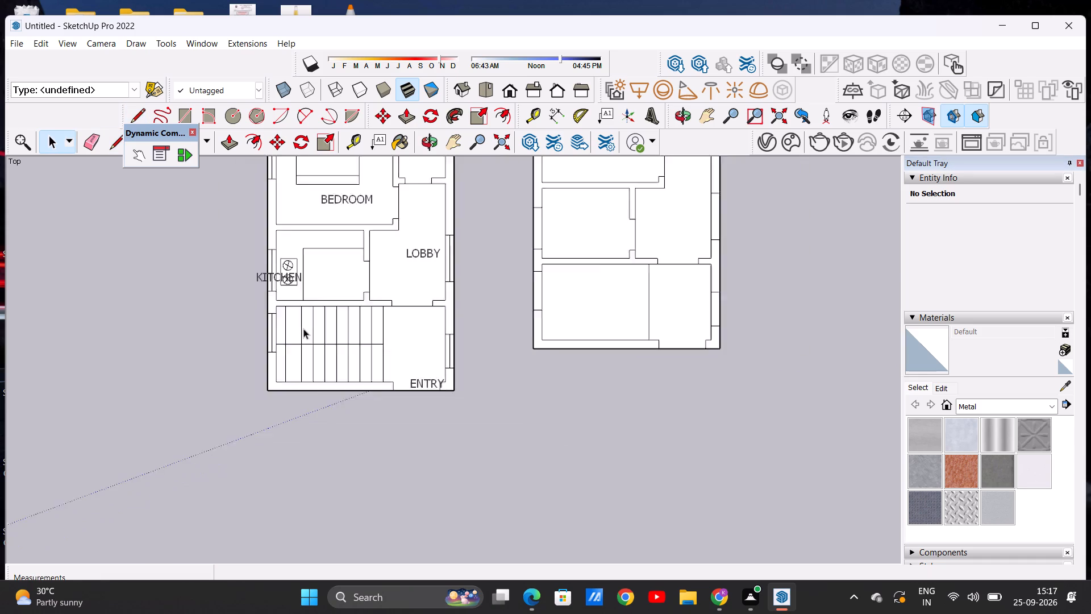
scroll(303, 329, down, 6)
scroll(395, 285, up, 6)
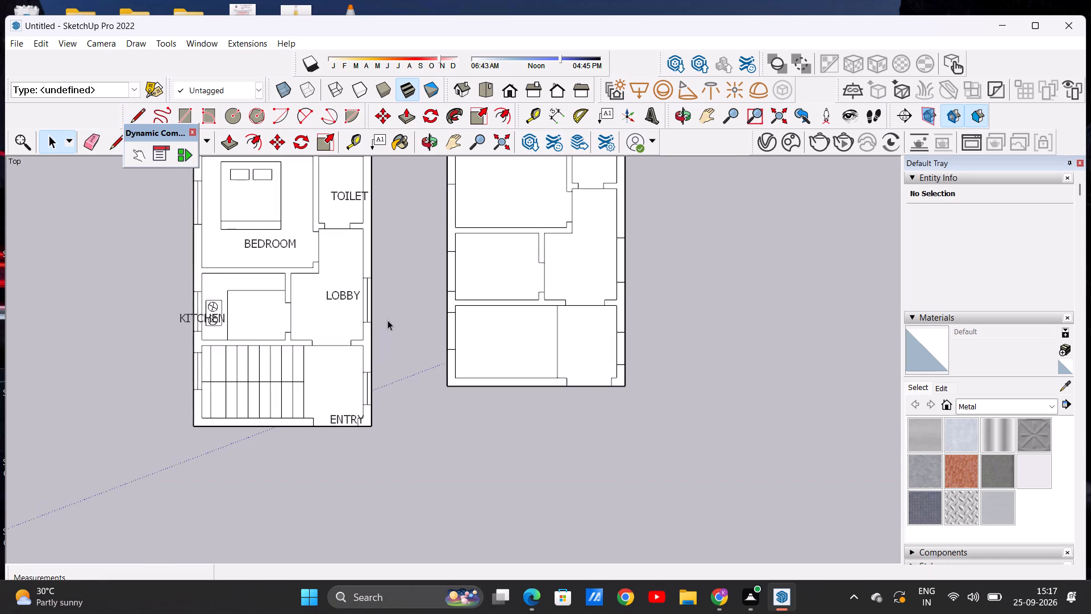
scroll(388, 320, up, 2)
scroll(364, 317, down, 4)
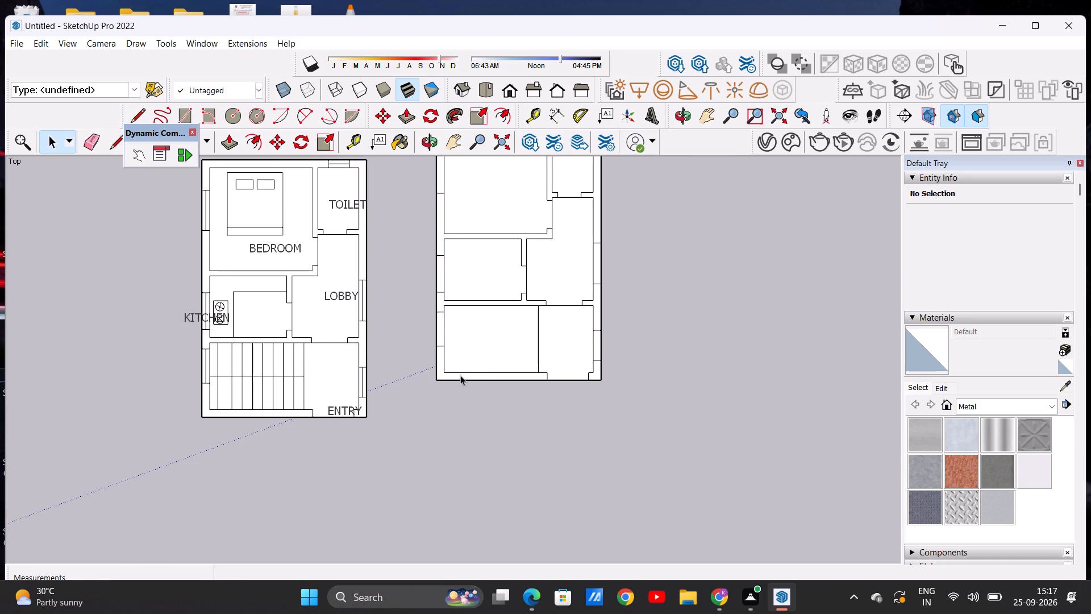
scroll(460, 377, down, 1)
middle_drag(438, 474, 469, 263)
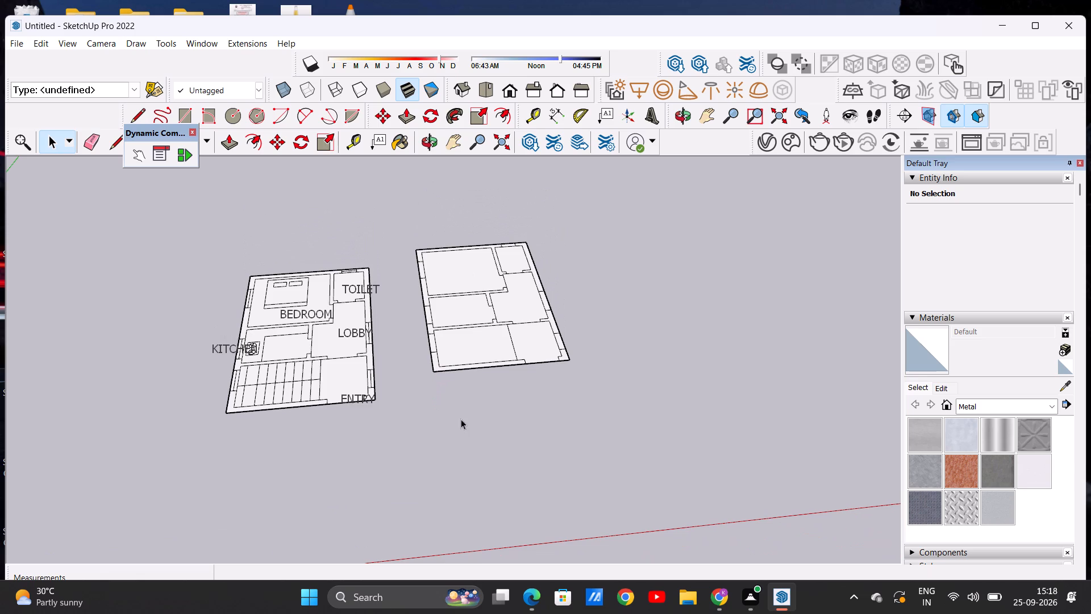
middle_drag(457, 429, 452, 553)
scroll(383, 430, down, 4)
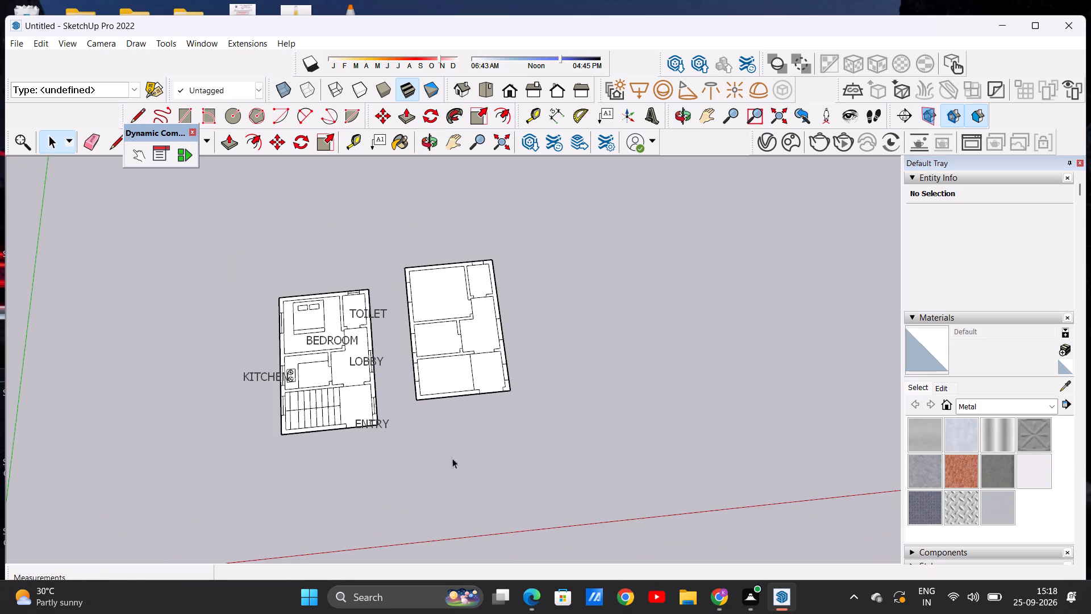
middle_drag(486, 472, 477, 508)
scroll(348, 358, up, 4)
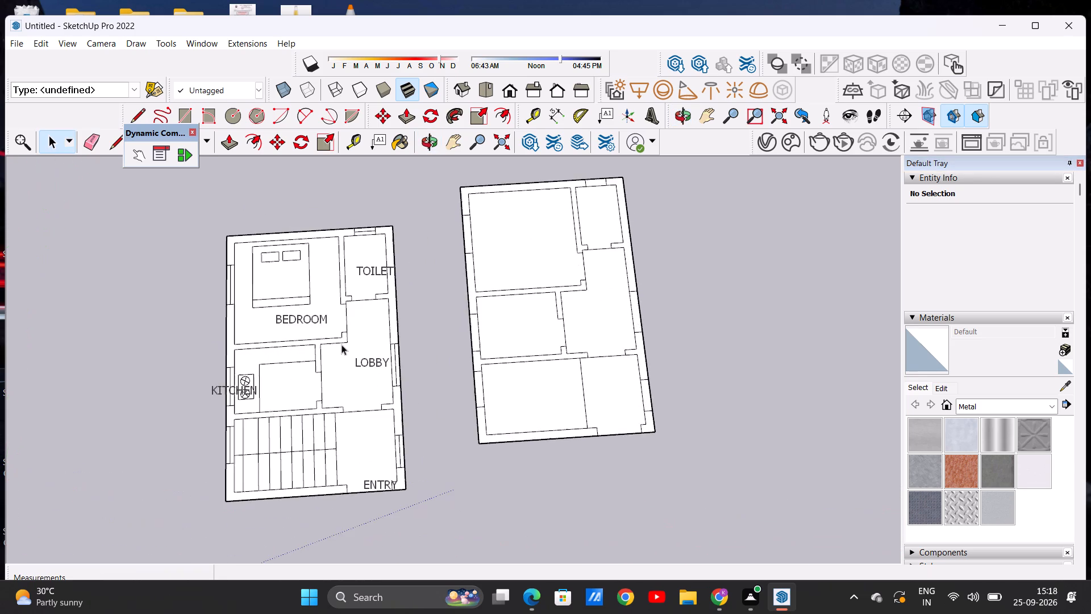
scroll(342, 345, up, 6)
scroll(324, 410, down, 5)
middle_drag(339, 420, 343, 471)
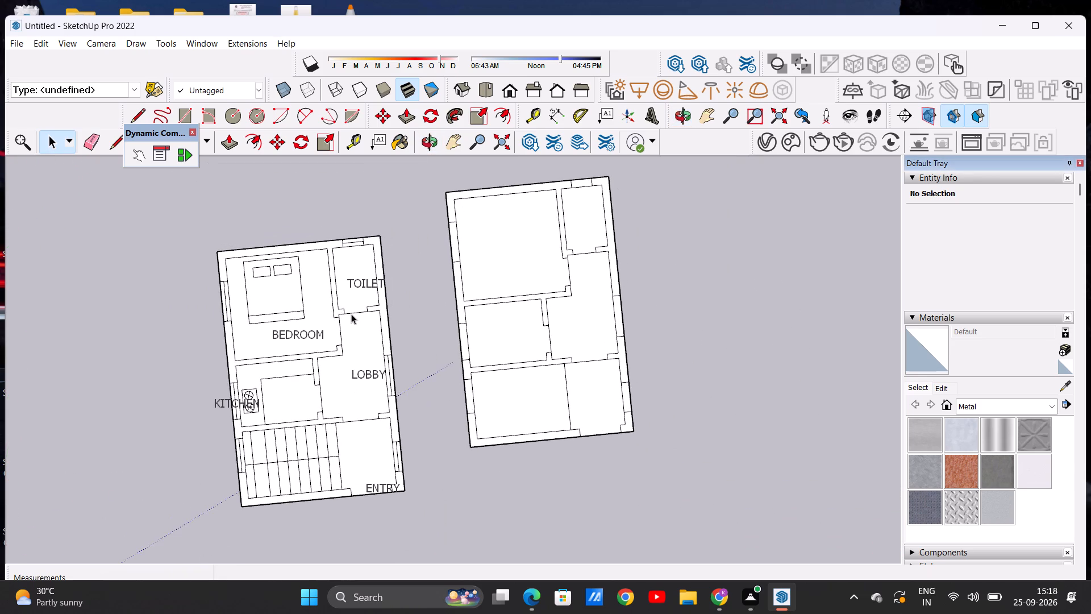
scroll(378, 334, up, 4)
scroll(363, 350, down, 2)
middle_drag(366, 350, 413, 375)
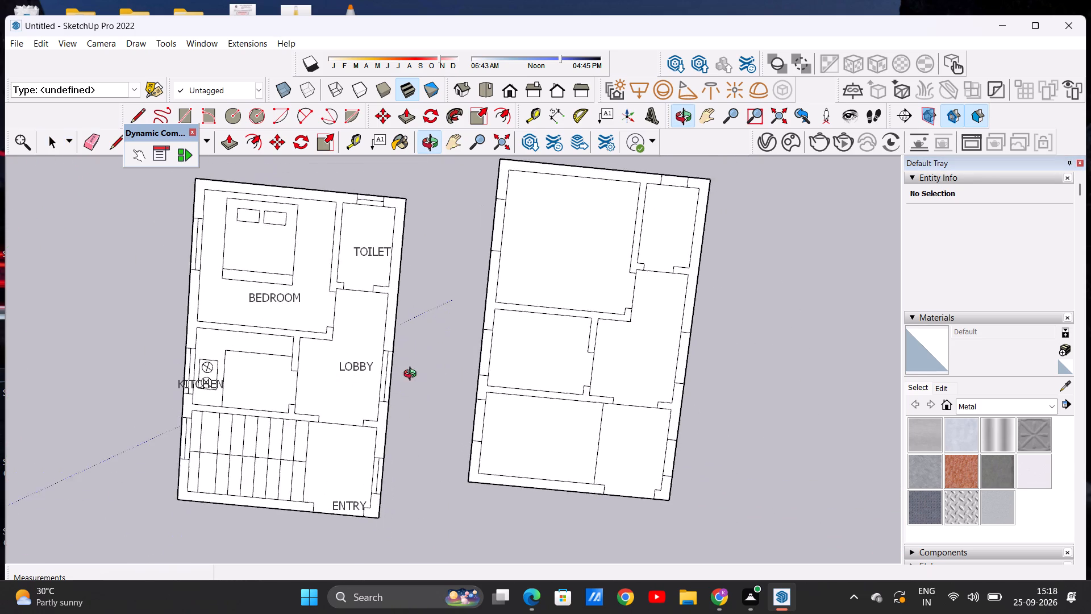
middle_drag(413, 375, 382, 373)
scroll(243, 299, up, 5)
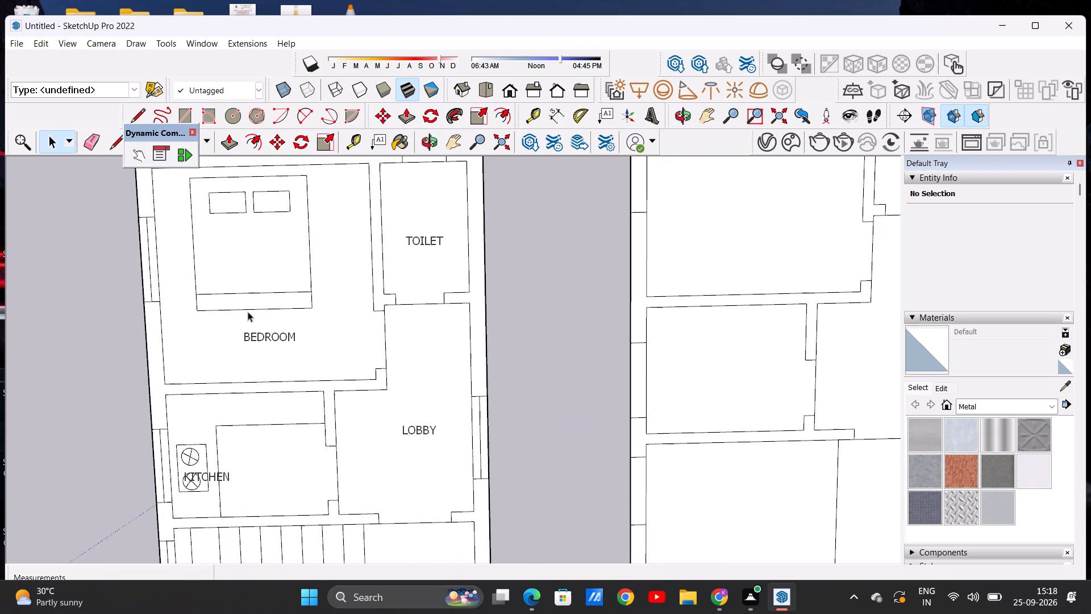
scroll(253, 313, down, 4)
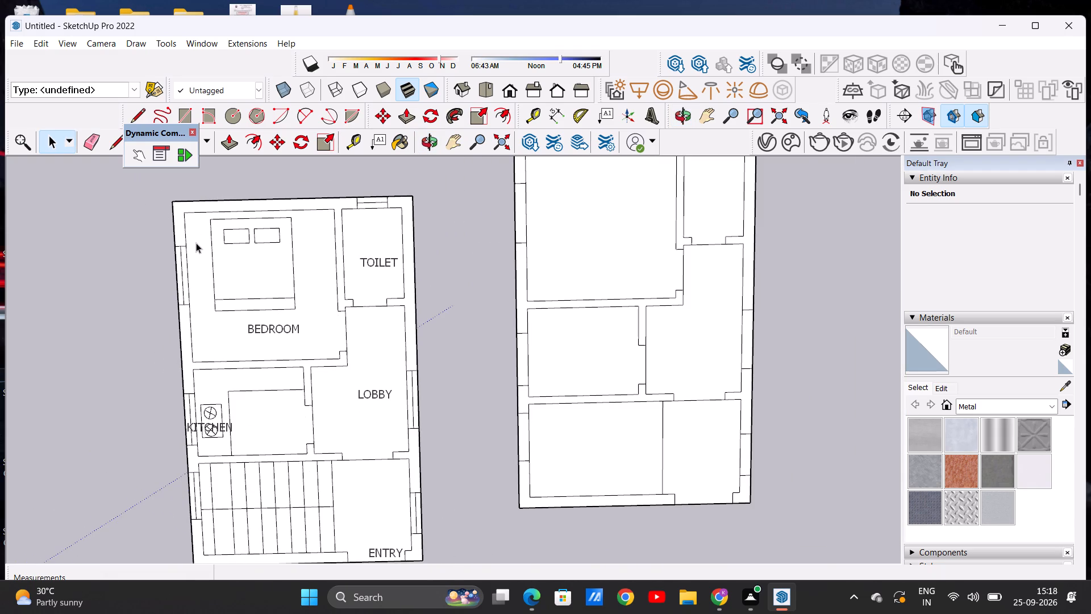
scroll(203, 251, up, 2)
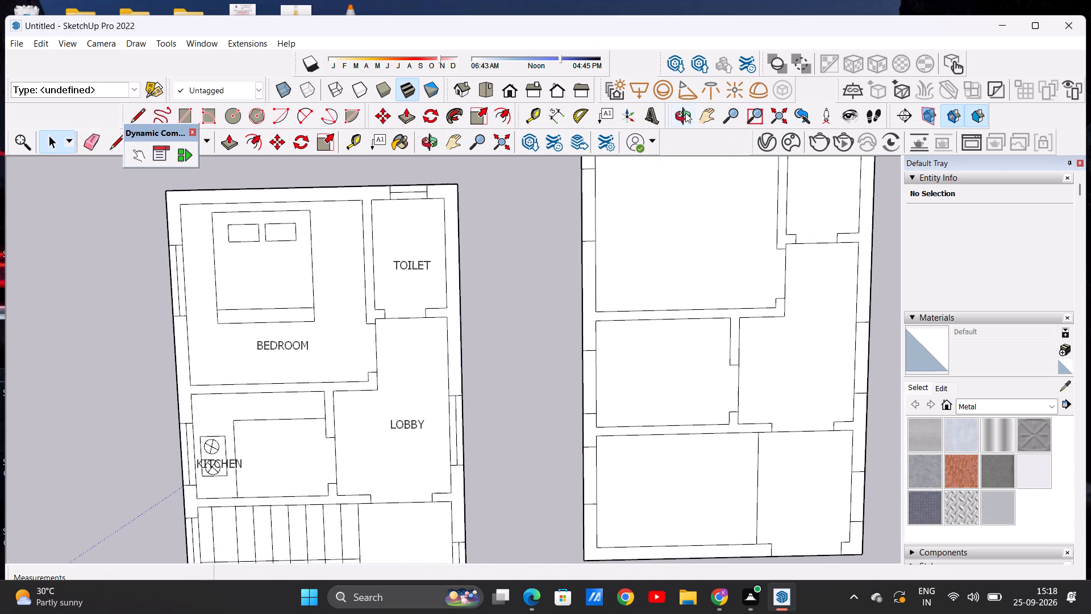
Dimension the bedroom's inner width and depth in the original plan, placing both dimensions inside the room across the bed.
click(560, 114)
click(178, 205)
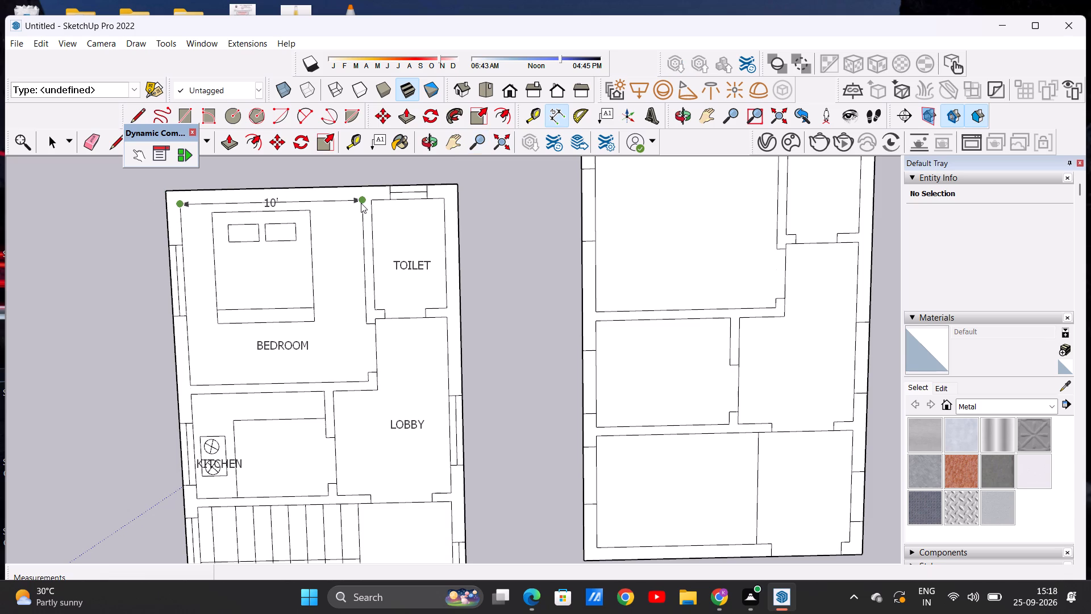
click(361, 203)
click(372, 263)
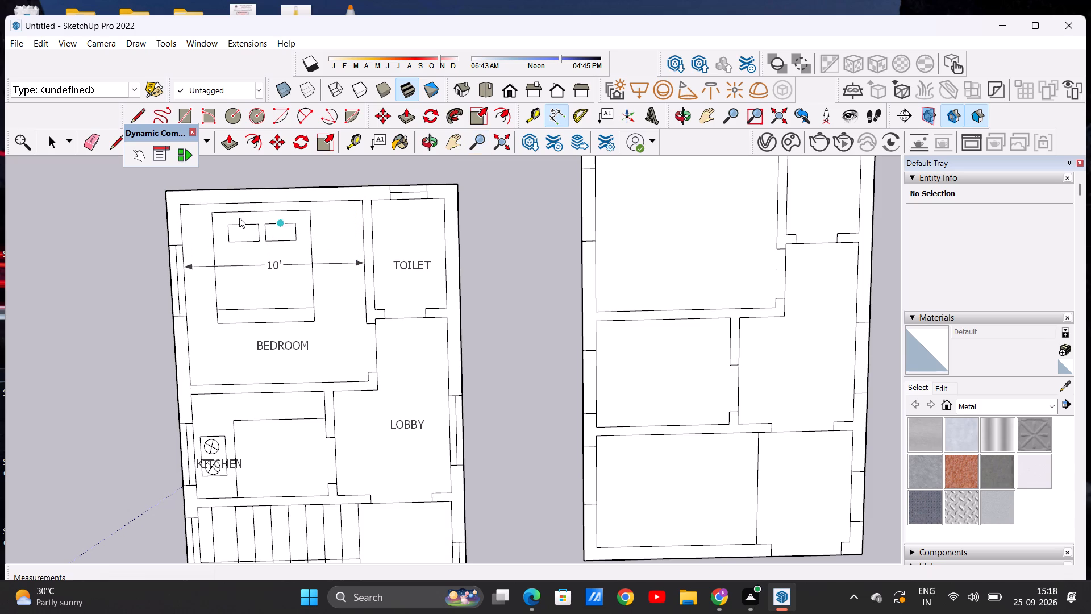
click(183, 205)
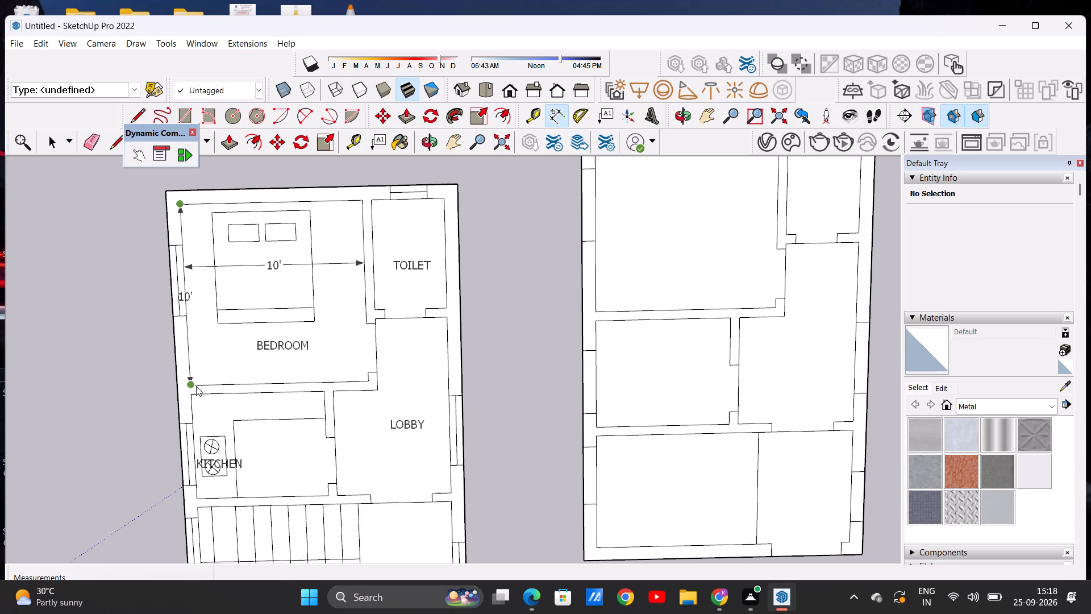
click(196, 386)
click(249, 371)
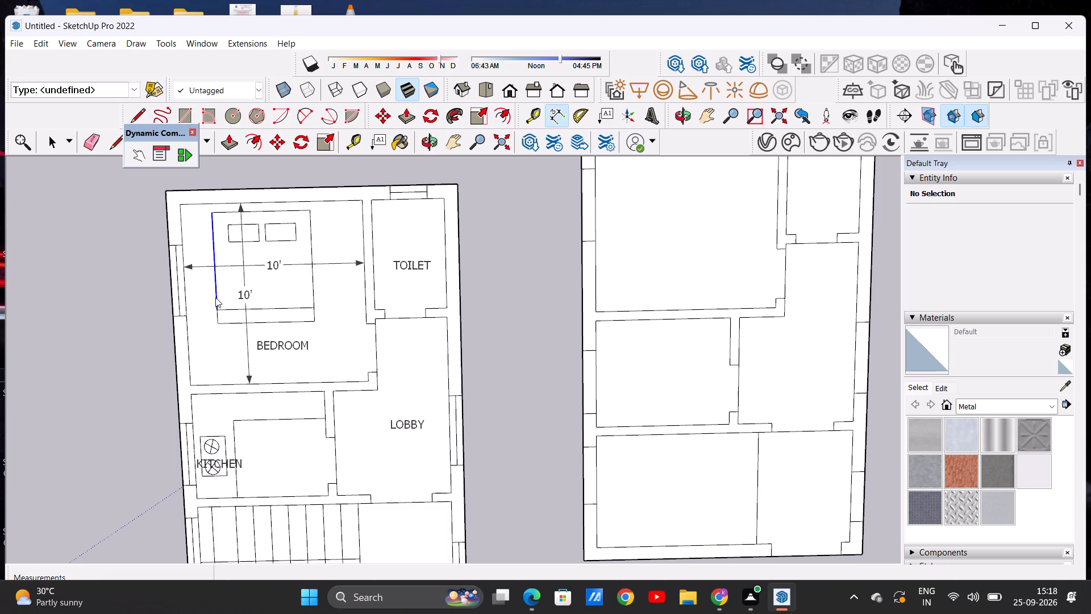
Dimension the toilet's inner width and depth, placing both dimensions inside the room.
click(370, 201)
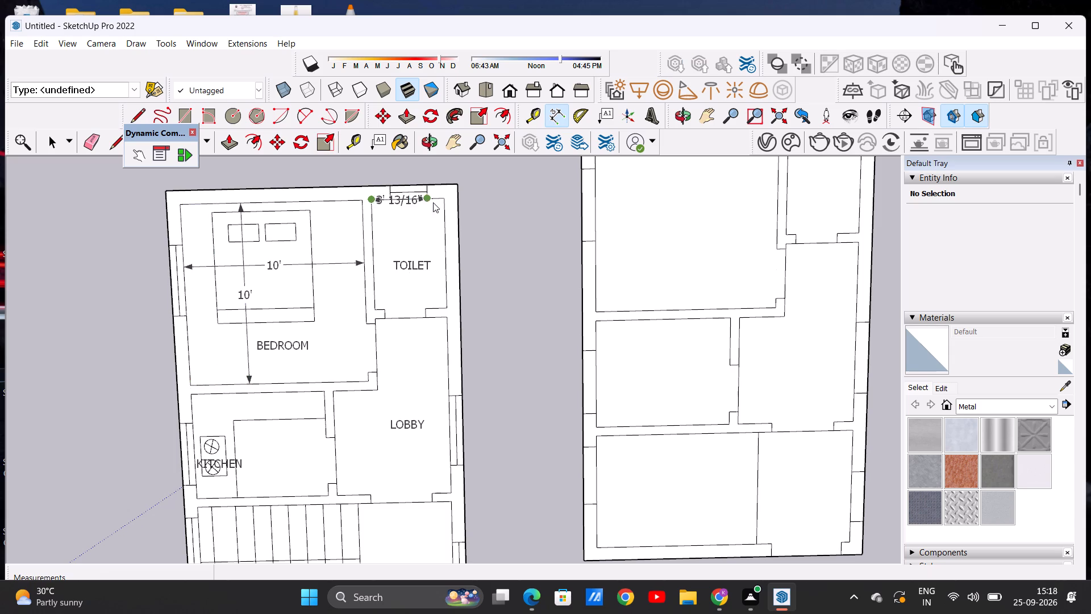
click(441, 202)
click(447, 240)
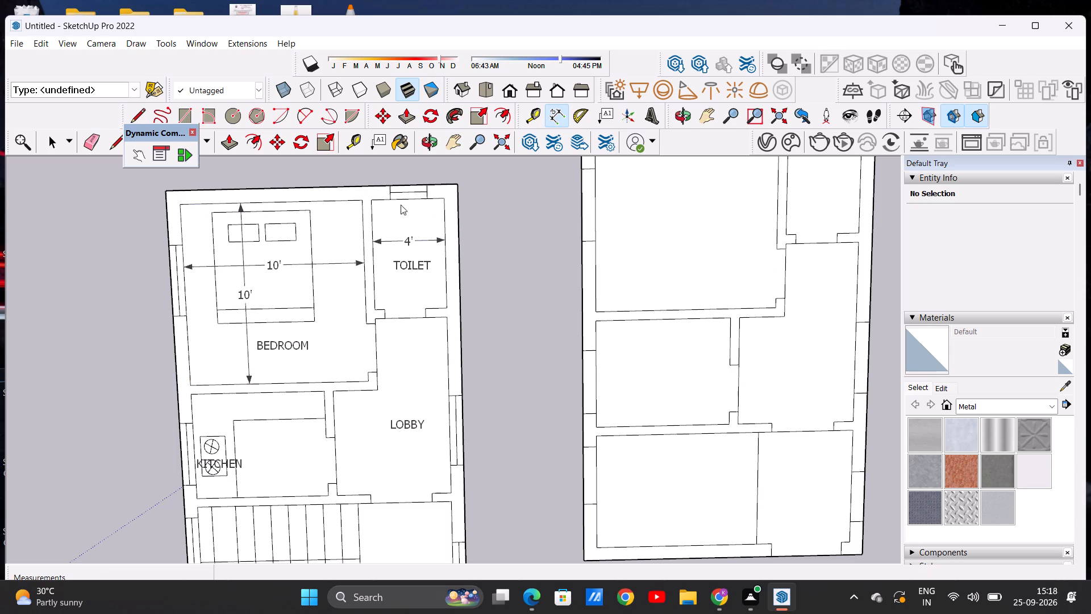
click(374, 201)
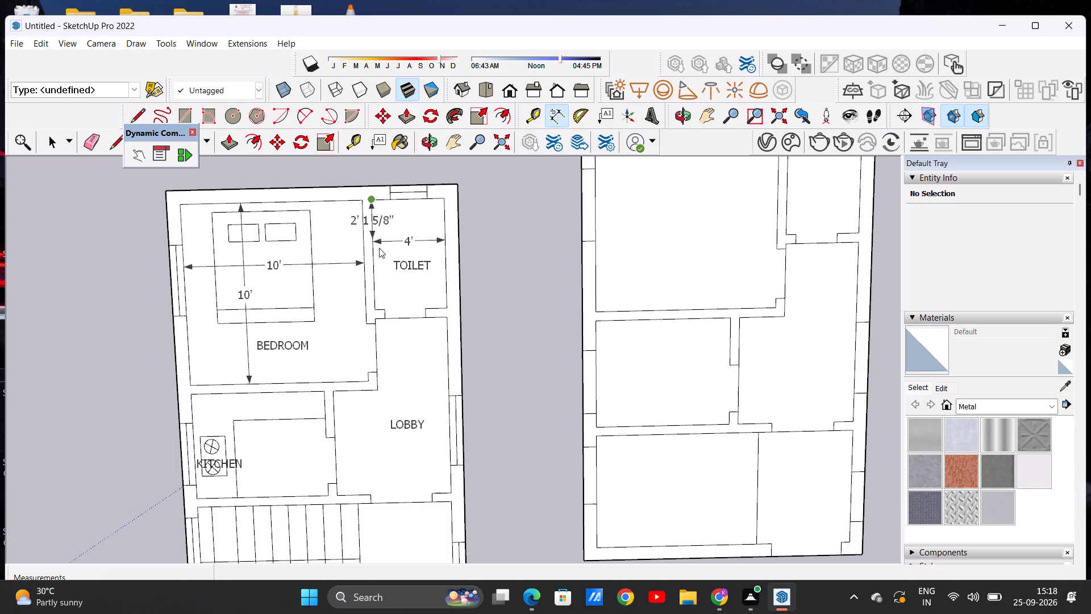
click(374, 310)
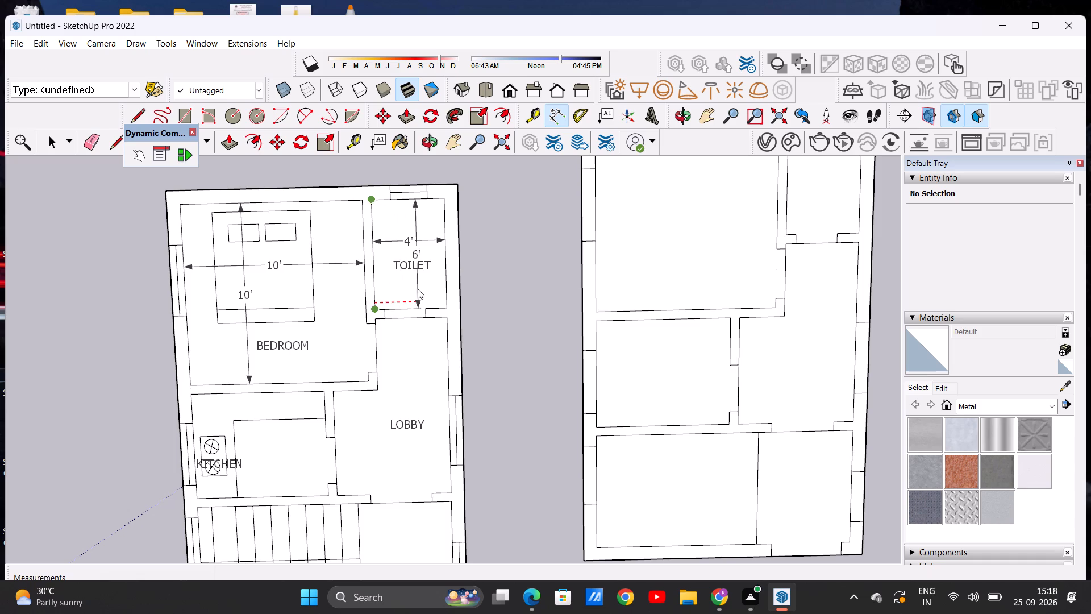
click(429, 285)
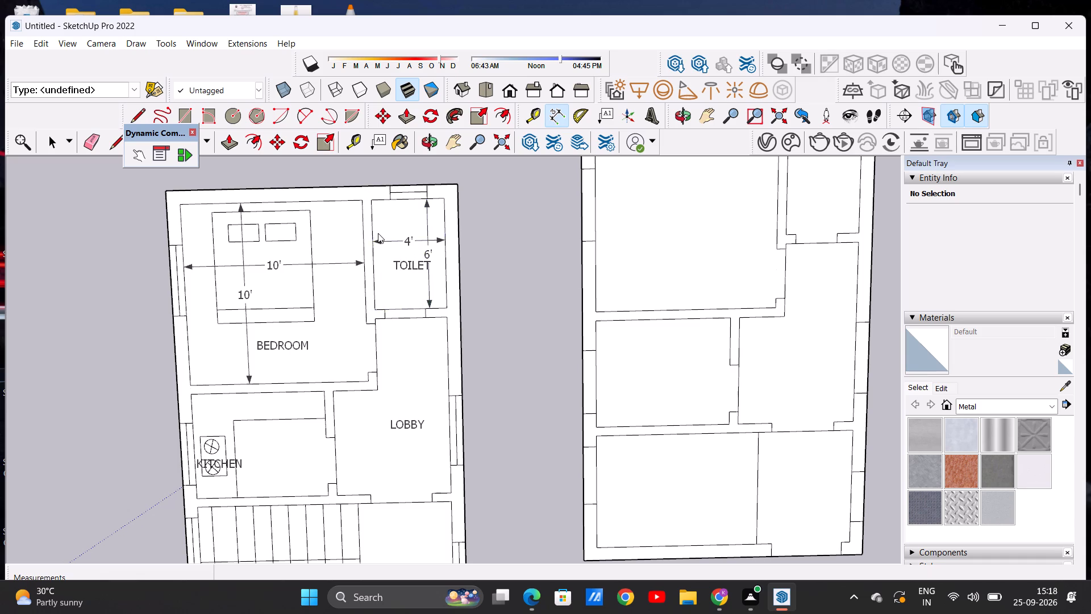
Dimension the kitchen's inner width and depth, placing both dimensions inside the room.
scroll(380, 231, down, 3)
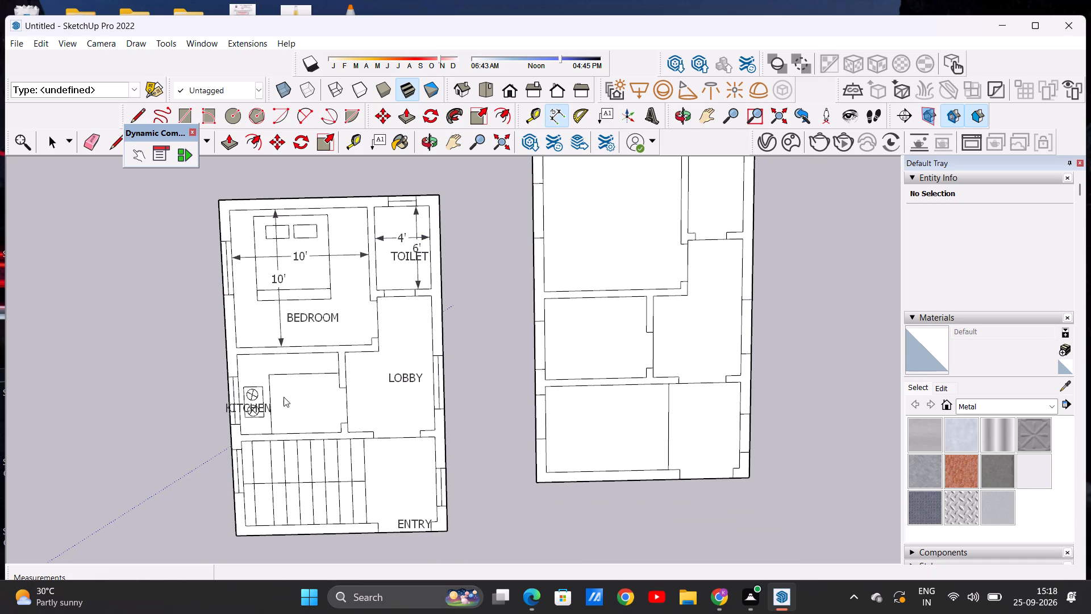
scroll(253, 368, up, 3)
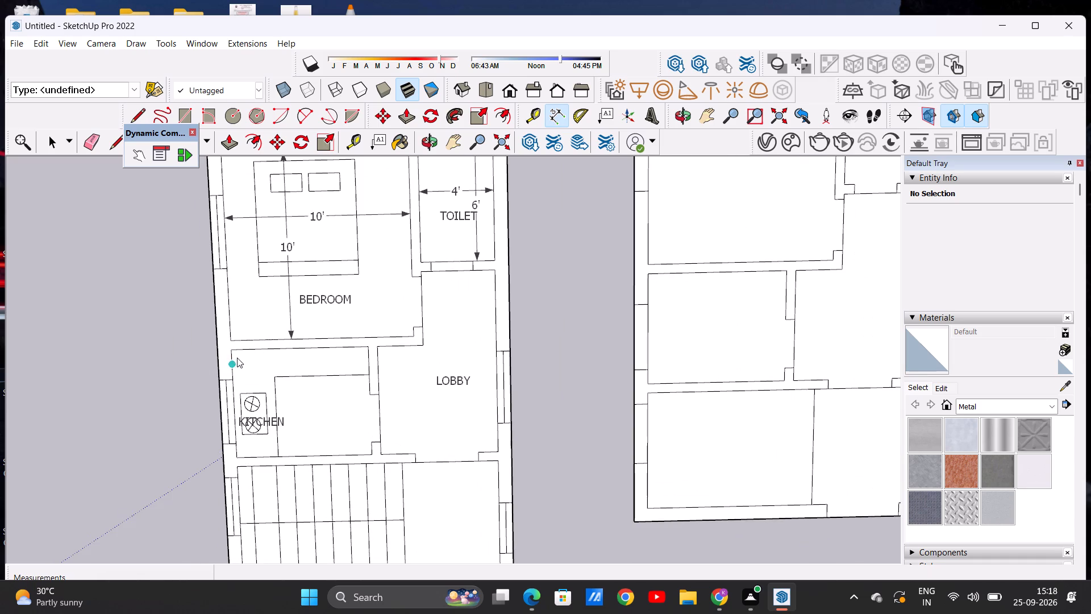
click(234, 351)
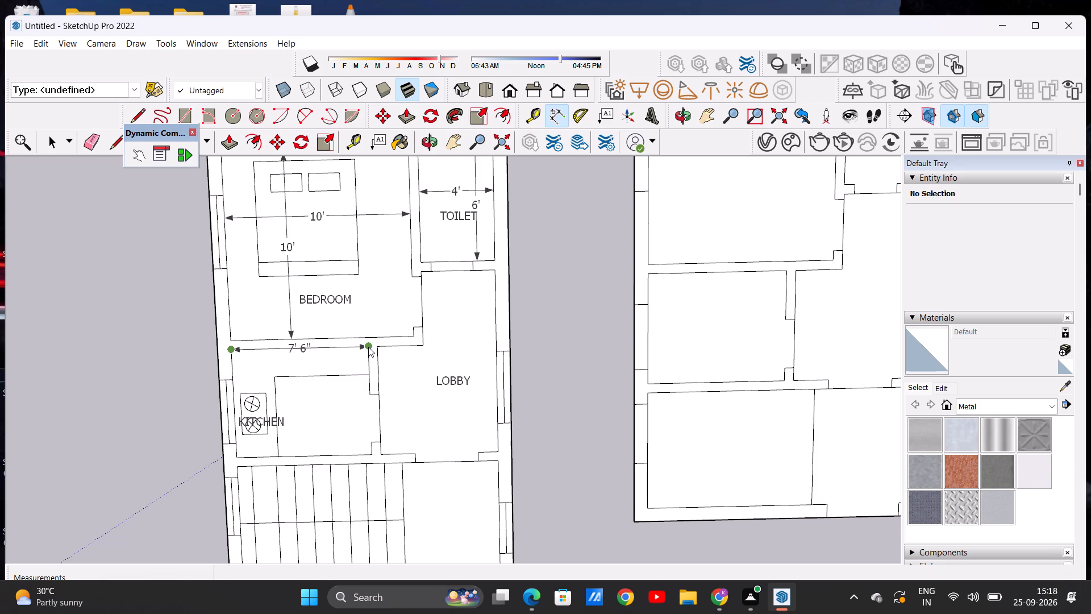
click(368, 347)
click(368, 363)
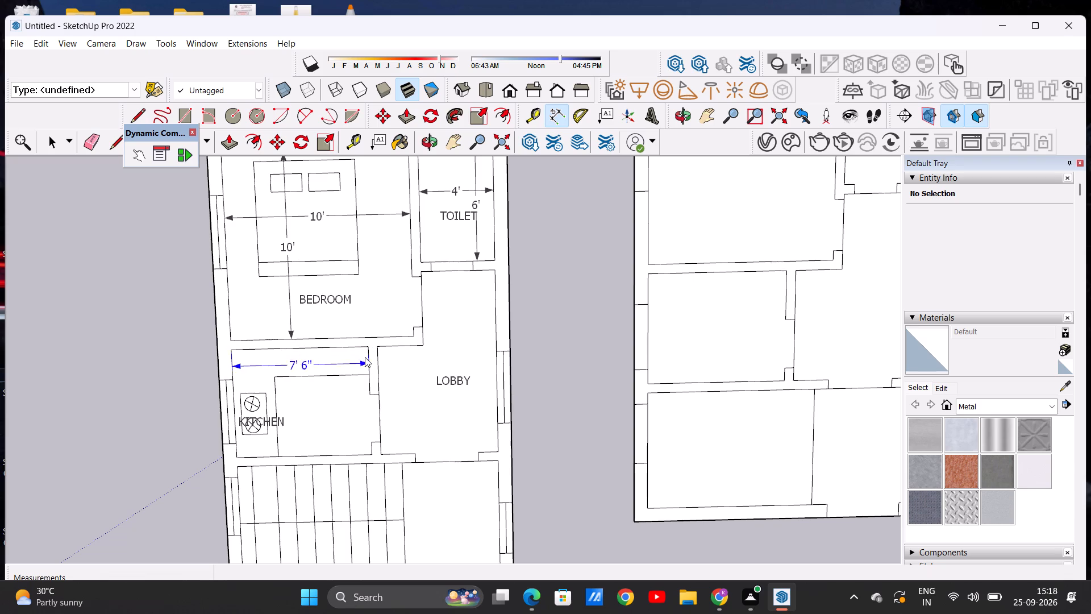
click(364, 347)
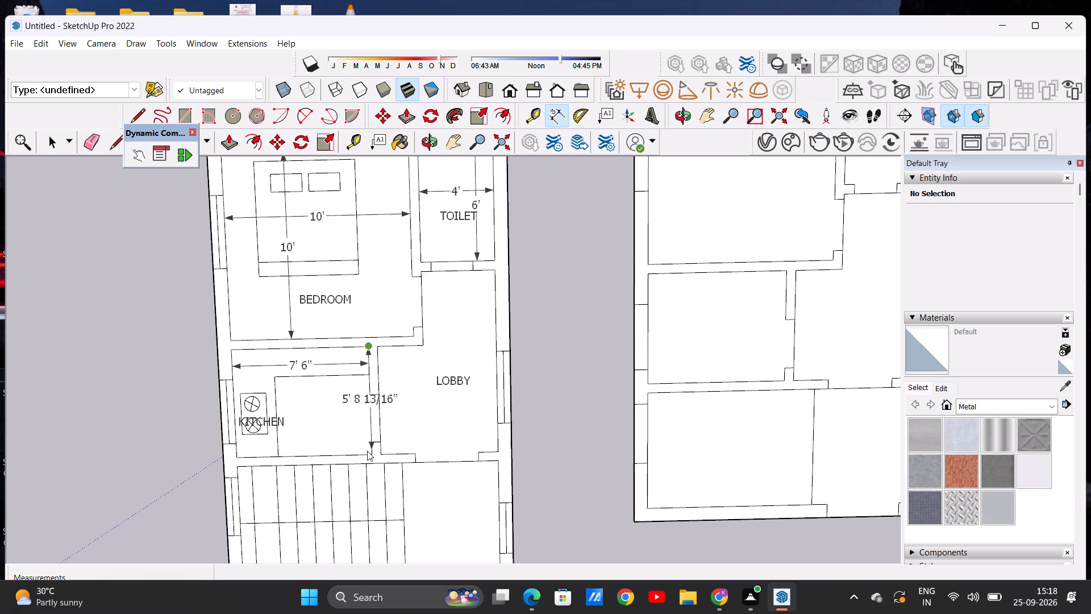
click(371, 452)
click(335, 427)
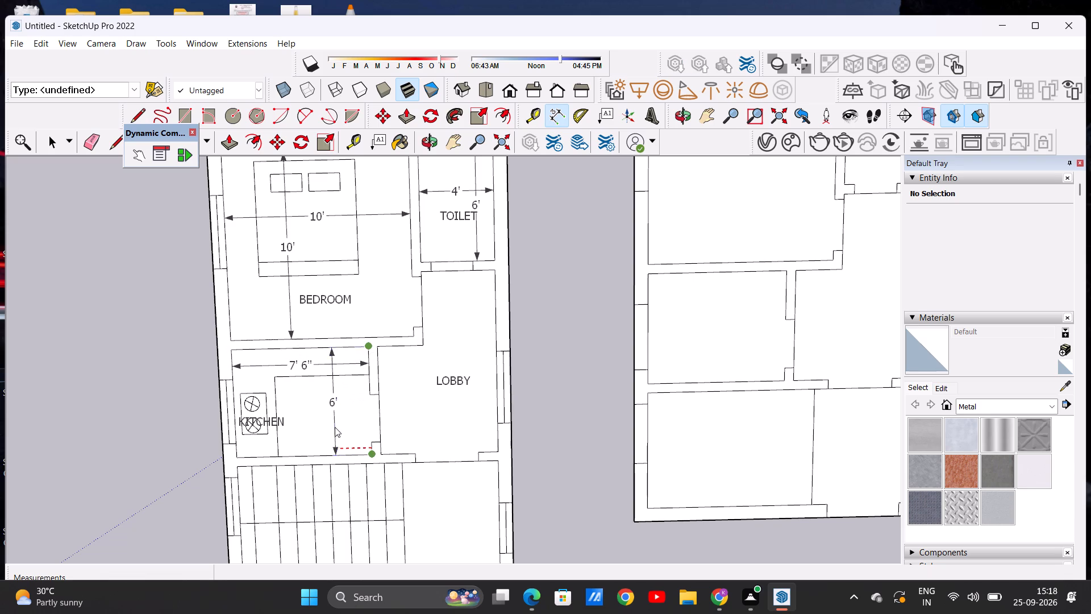
Dimension the lobby's depth along the kitchen wall and its width to the outer window wall, inside the room.
click(384, 349)
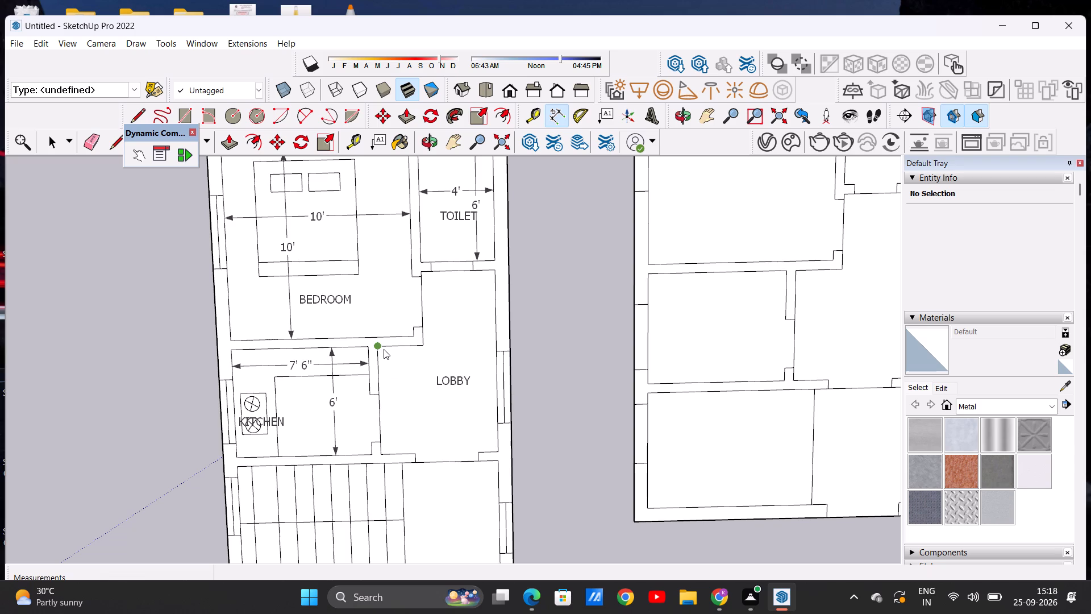
click(380, 449)
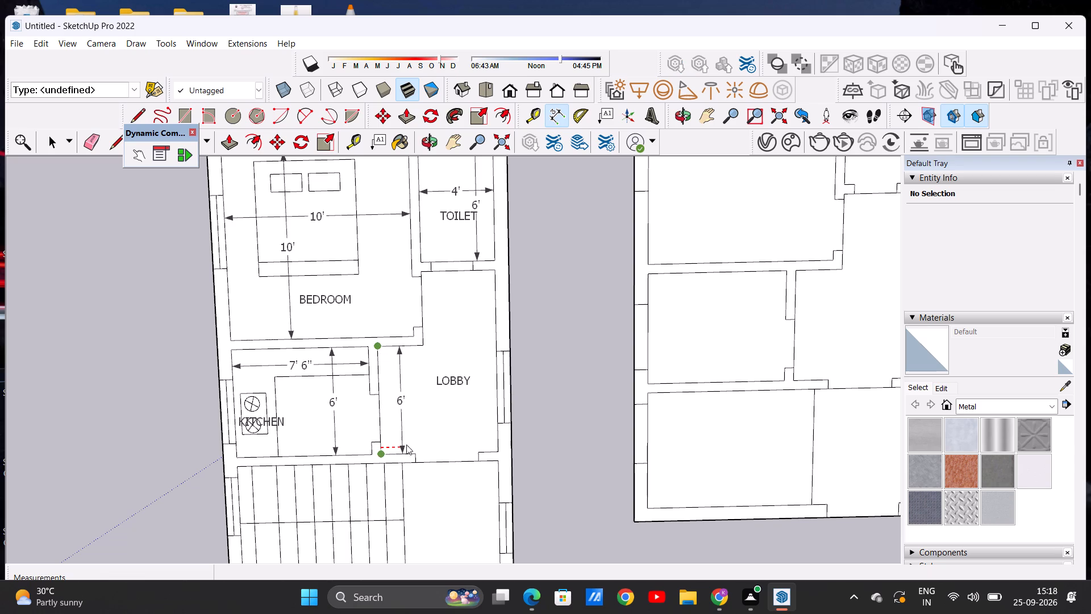
click(418, 441)
click(385, 455)
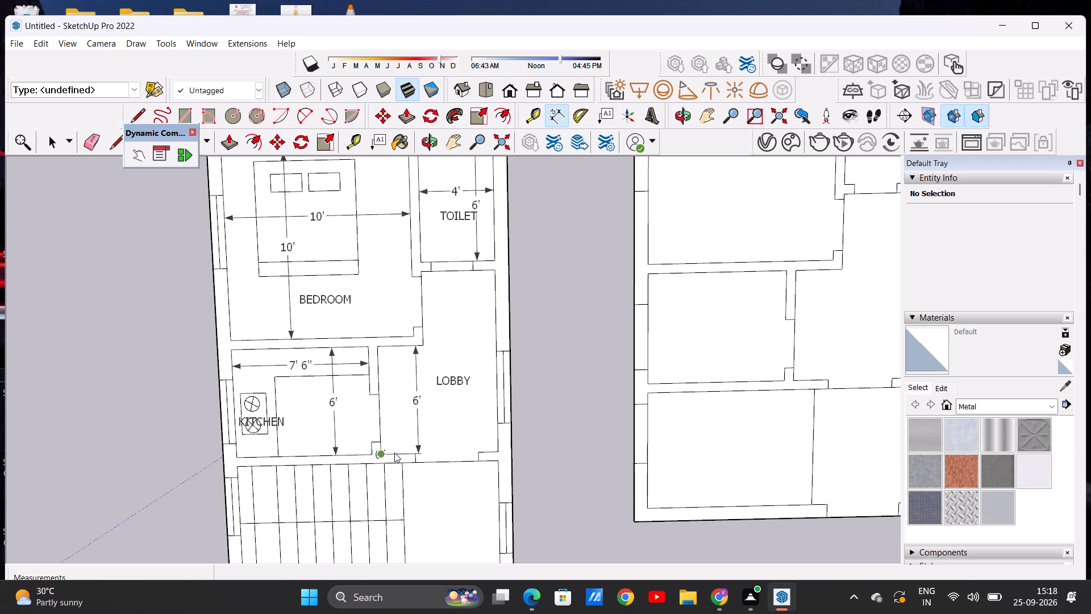
click(499, 453)
click(494, 412)
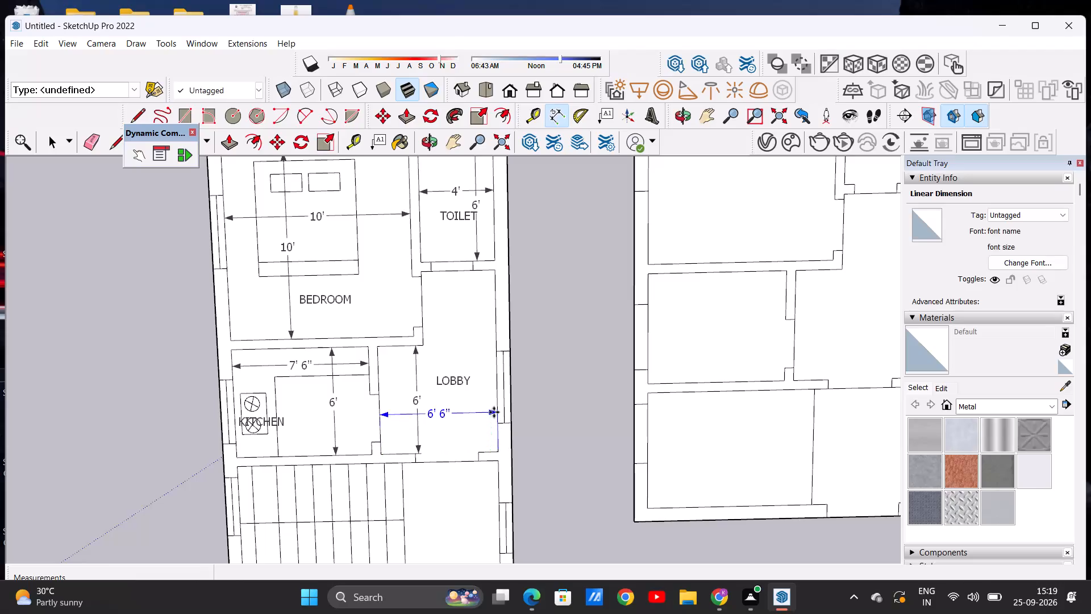
Dimension the entry area's width from the last stair line to the window wall, just below the lobby wall.
scroll(459, 326, down, 4)
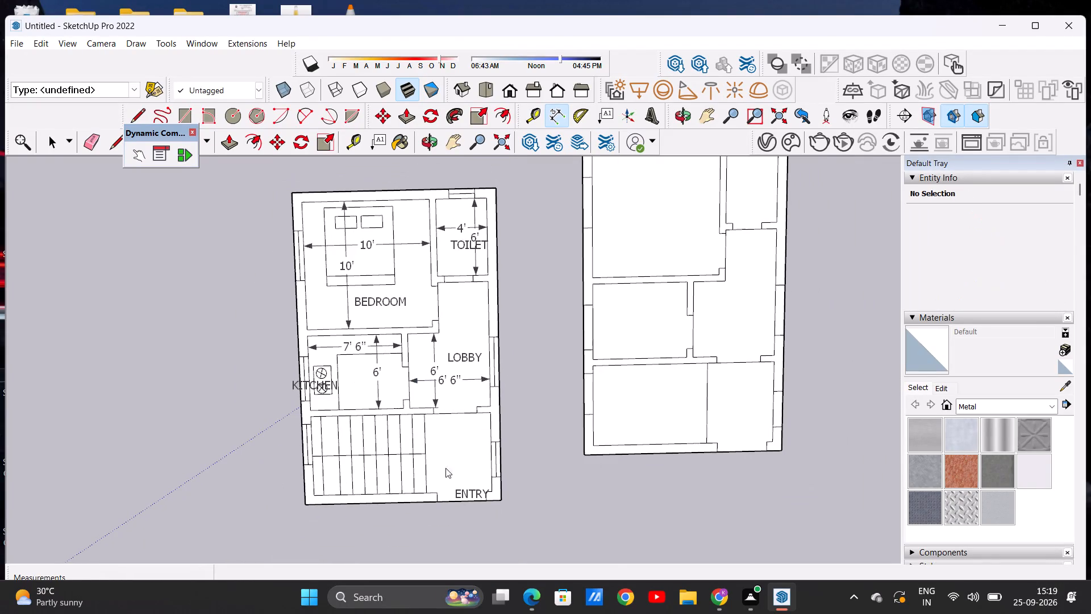
scroll(420, 489, up, 3)
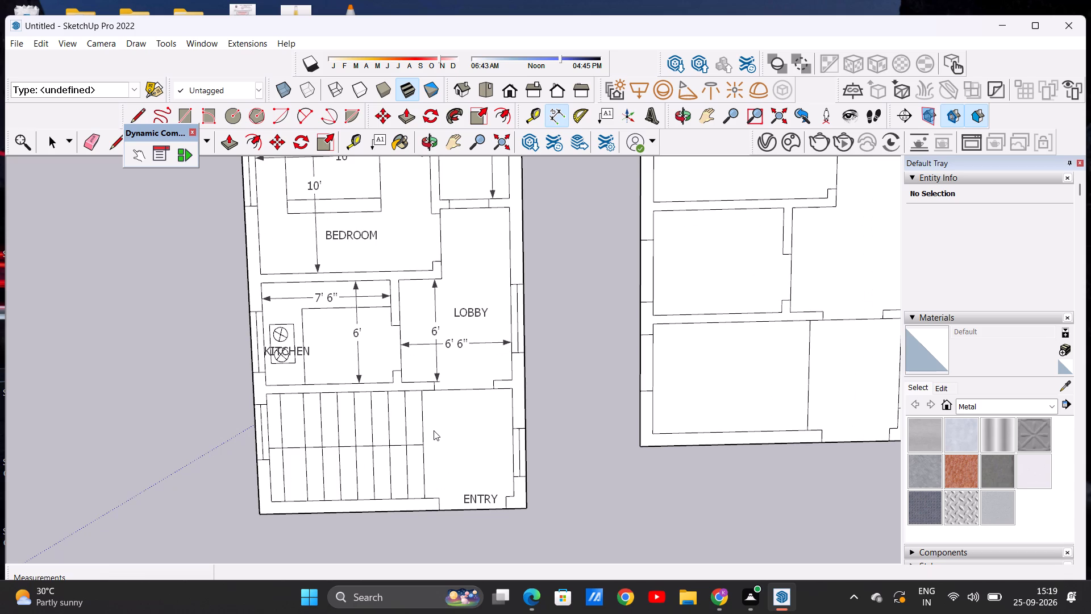
click(422, 392)
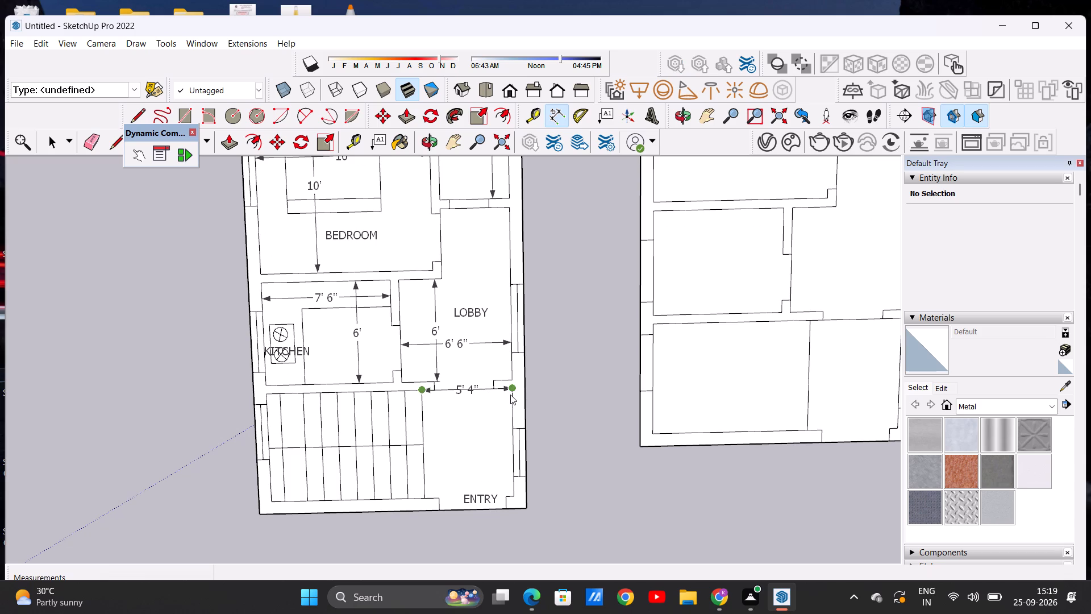
click(511, 395)
click(517, 417)
Examine the dimensioned original plan and its unfurnished duplicate from above and at an angle.
scroll(518, 417, down, 3)
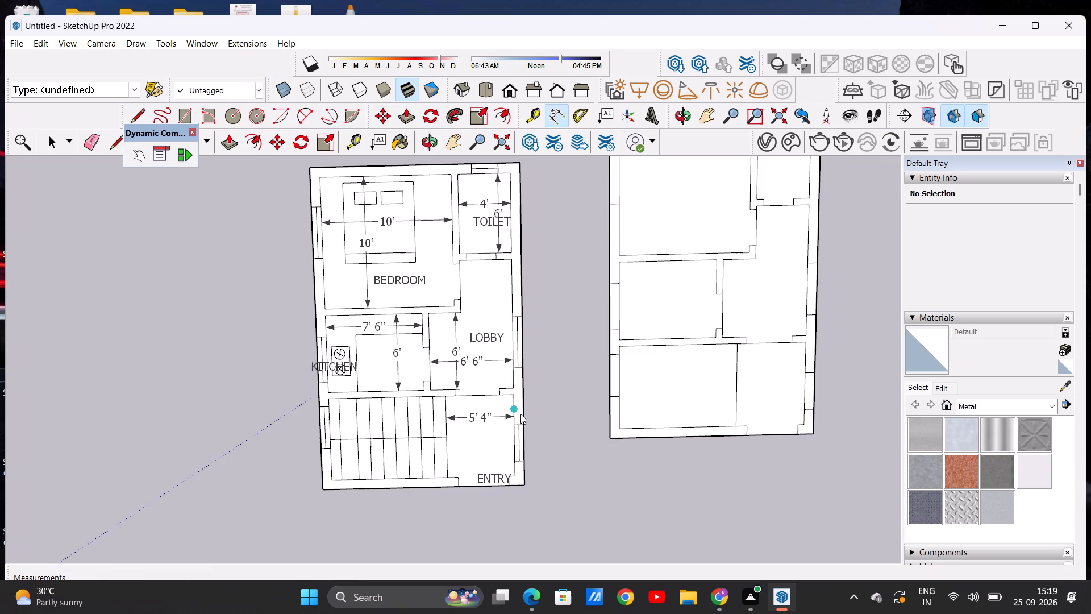
scroll(582, 463, up, 4)
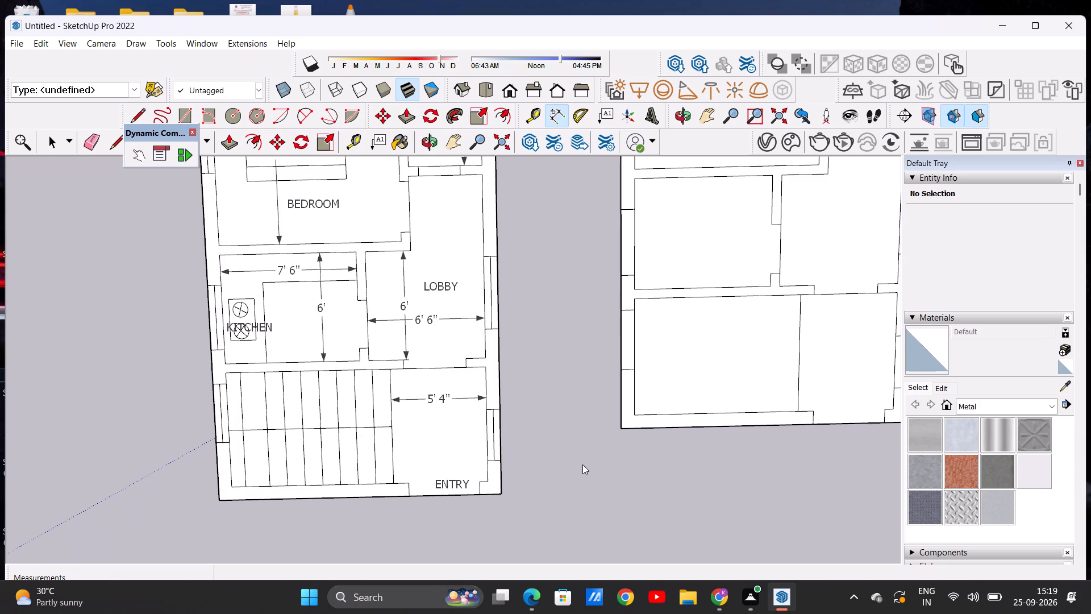
scroll(557, 470, down, 12)
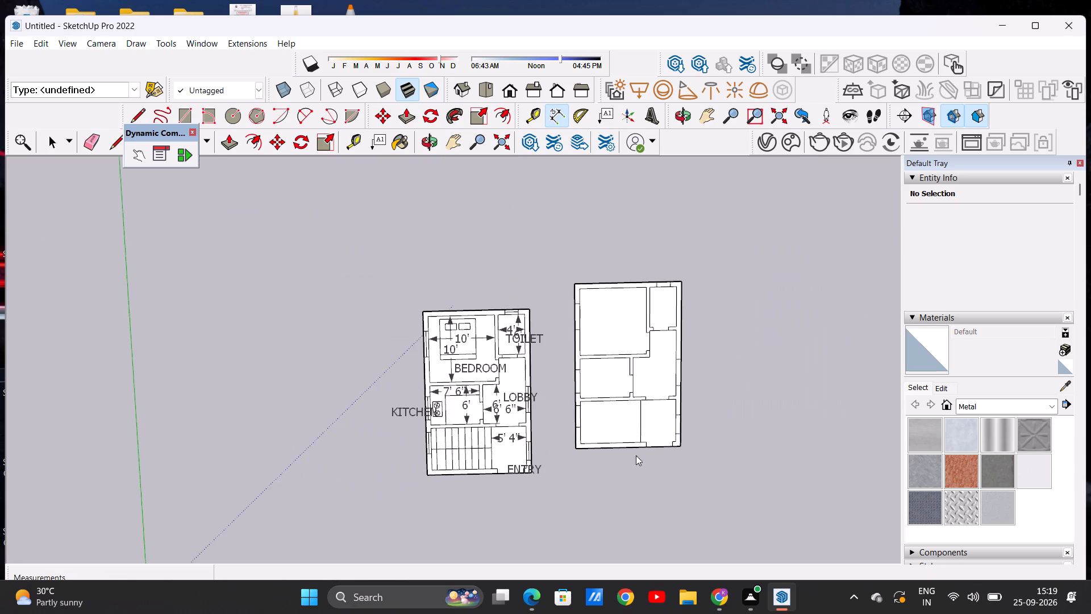
scroll(827, 441, up, 6)
scroll(765, 451, up, 2)
key(space)
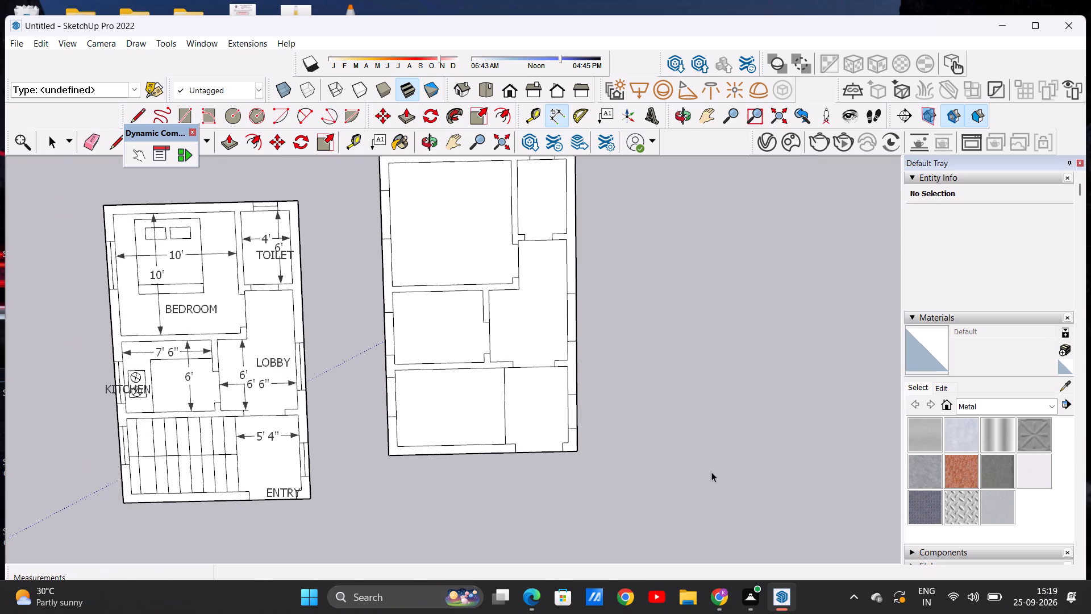
middle_drag(541, 532, 552, 167)
middle_drag(556, 404, 513, 468)
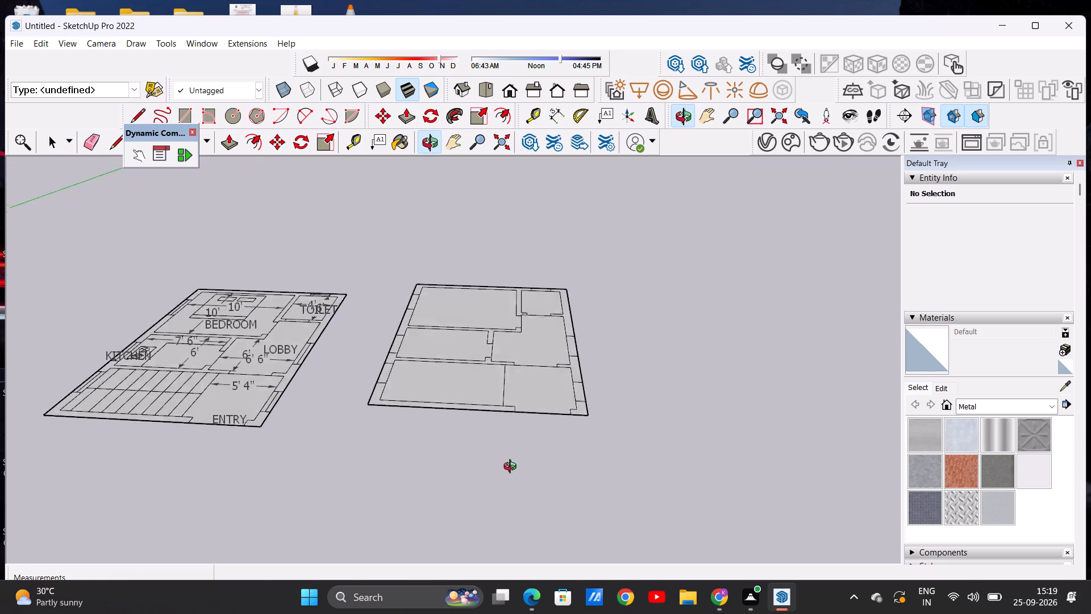
middle_drag(513, 468, 523, 503)
scroll(562, 376, up, 3)
scroll(414, 375, down, 3)
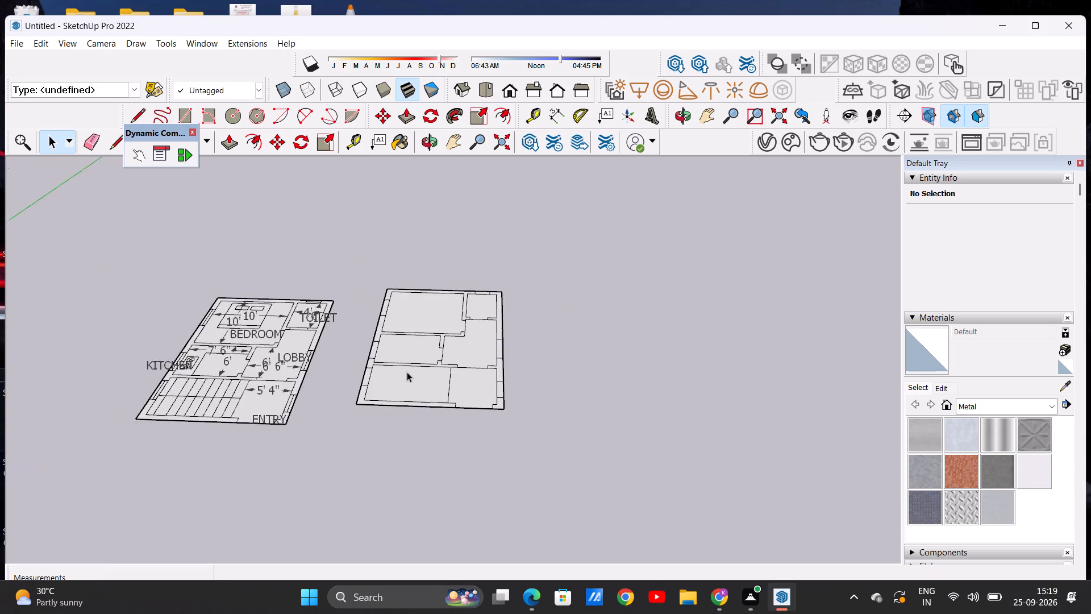
scroll(407, 372, down, 5)
scroll(520, 349, up, 6)
middle_drag(338, 373, 342, 411)
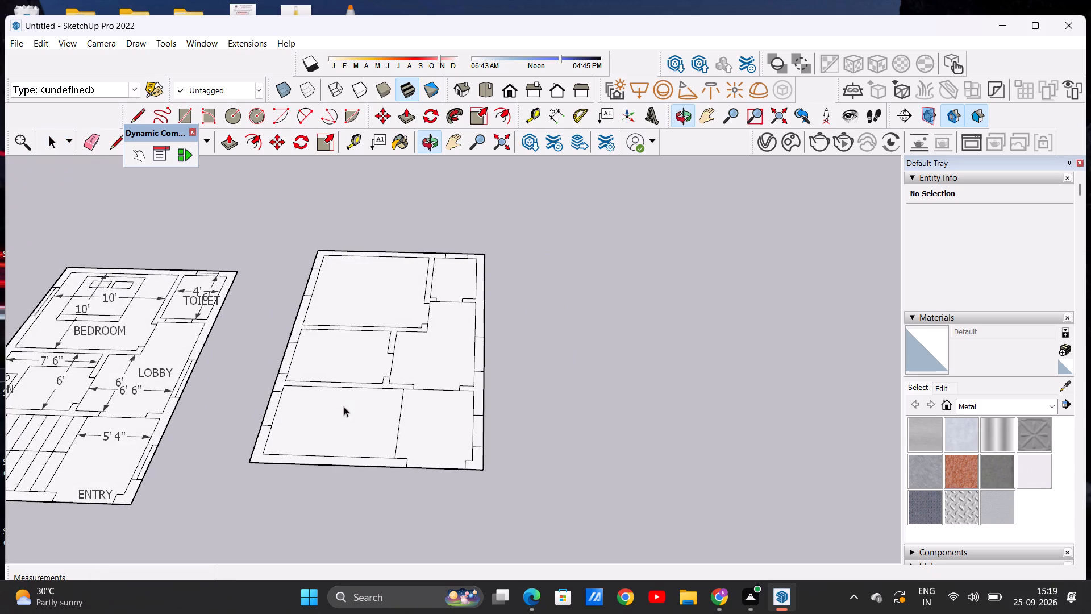
scroll(413, 390, up, 2)
scroll(377, 357, down, 1)
middle_drag(415, 414, 411, 420)
Move the entire unfurnished duplicate plan about 13' 1" farther away from the dimensioned original.
triple_click(447, 432)
click(447, 432)
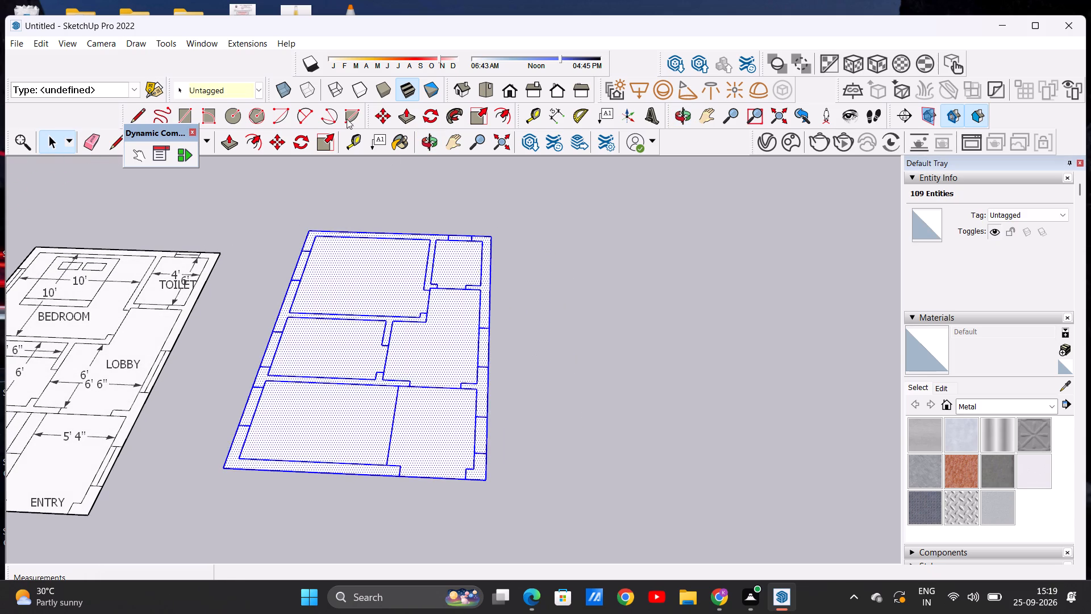
click(273, 142)
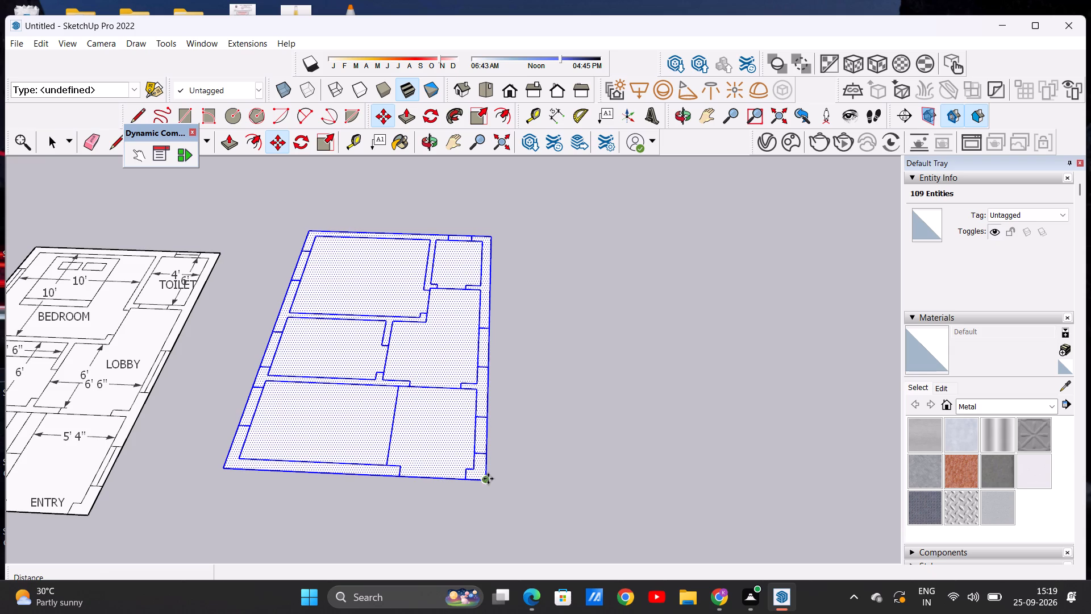
click(488, 479)
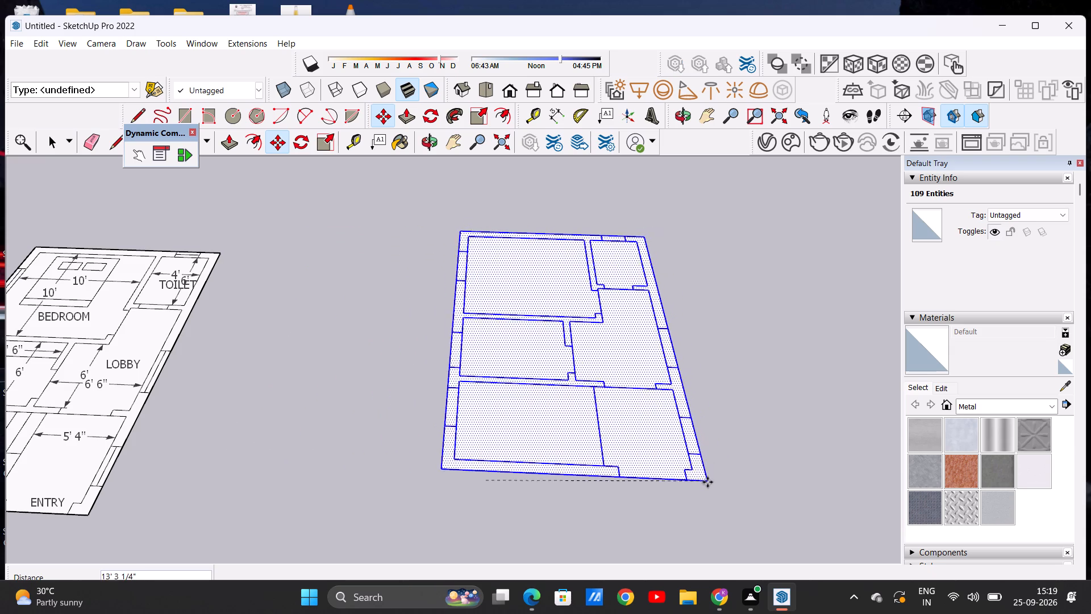
click(710, 501)
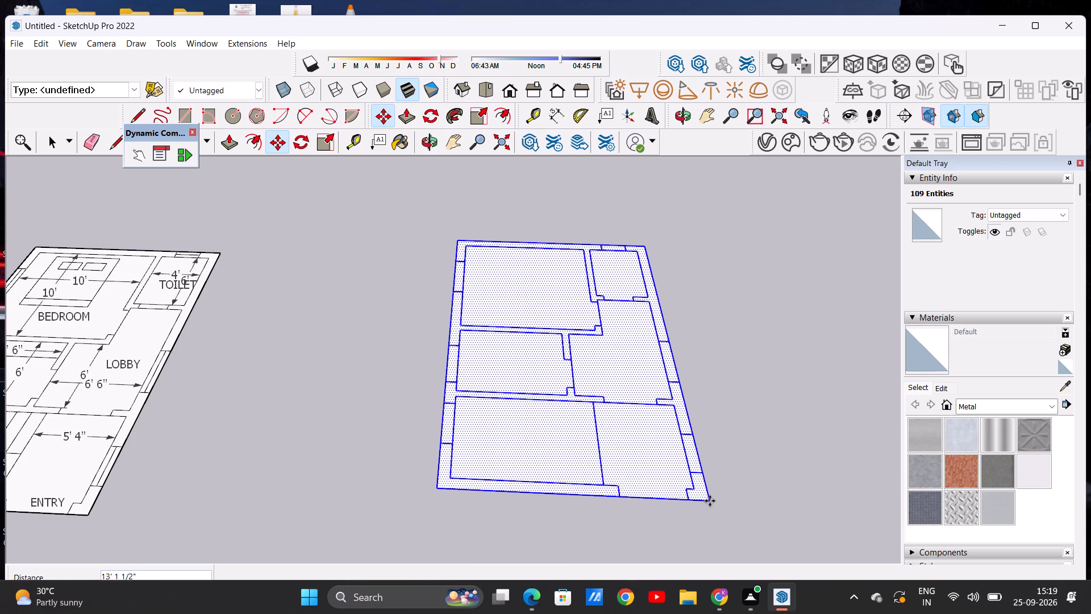
key(space)
middle_drag(813, 463, 809, 489)
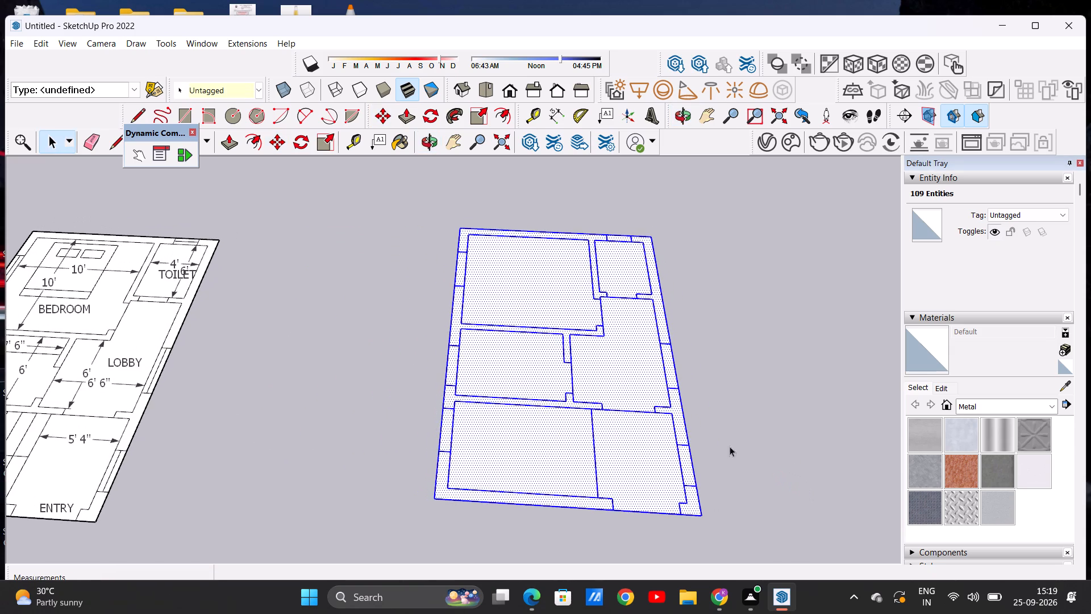
scroll(644, 390, down, 3)
scroll(623, 452, up, 3)
double_click(764, 376)
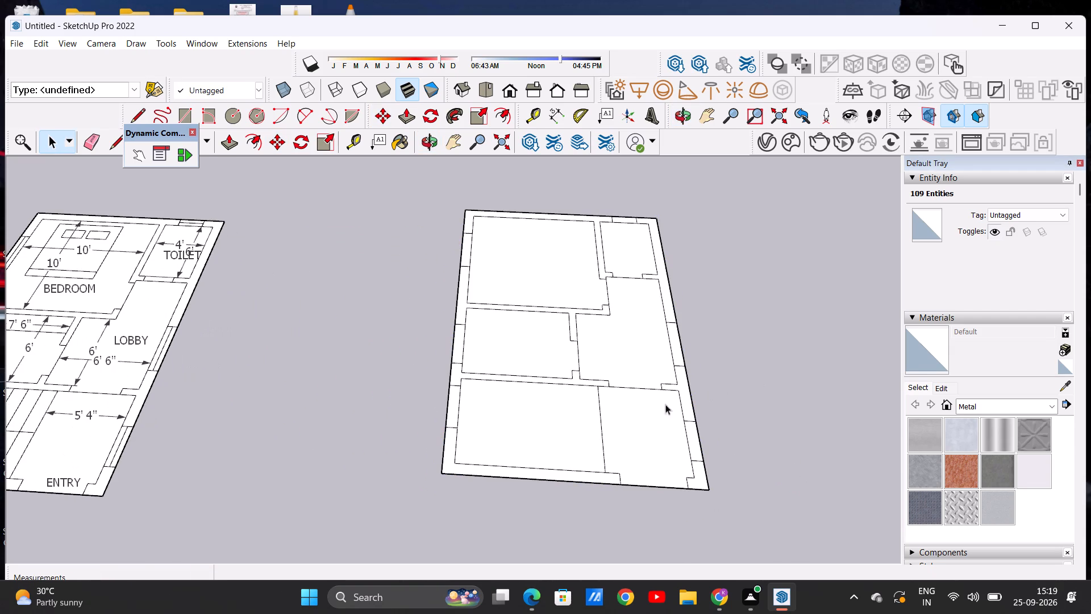
Push/Pull the duplicate's rear bedroom wall, including the bedroom–toilet partition, up 10'.
scroll(428, 426, up, 4)
scroll(426, 417, down, 11)
middle_drag(467, 326, 469, 352)
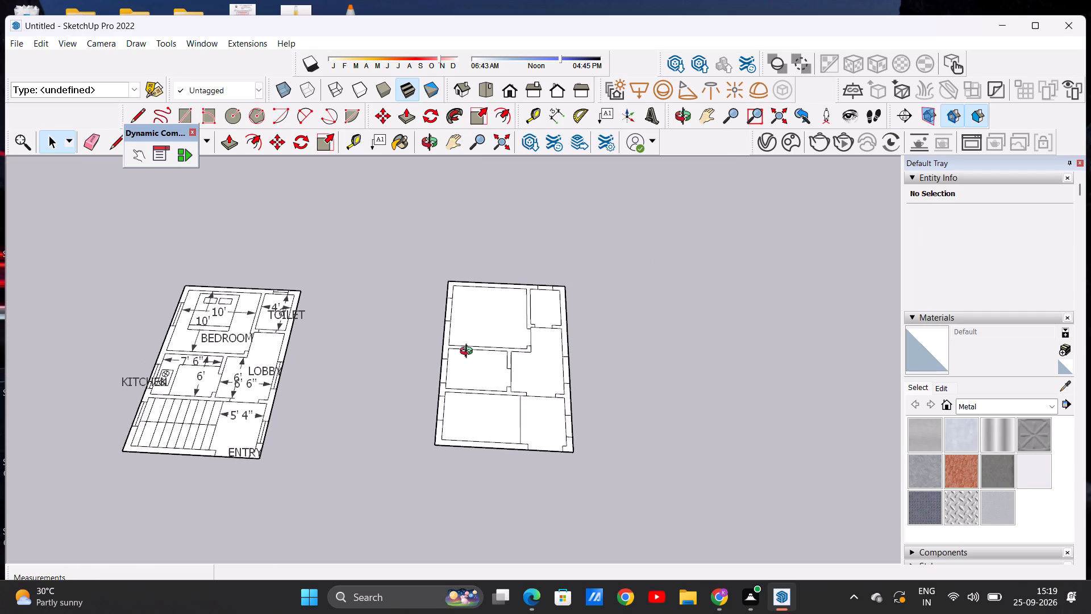
middle_drag(469, 352, 469, 357)
scroll(442, 302, up, 6)
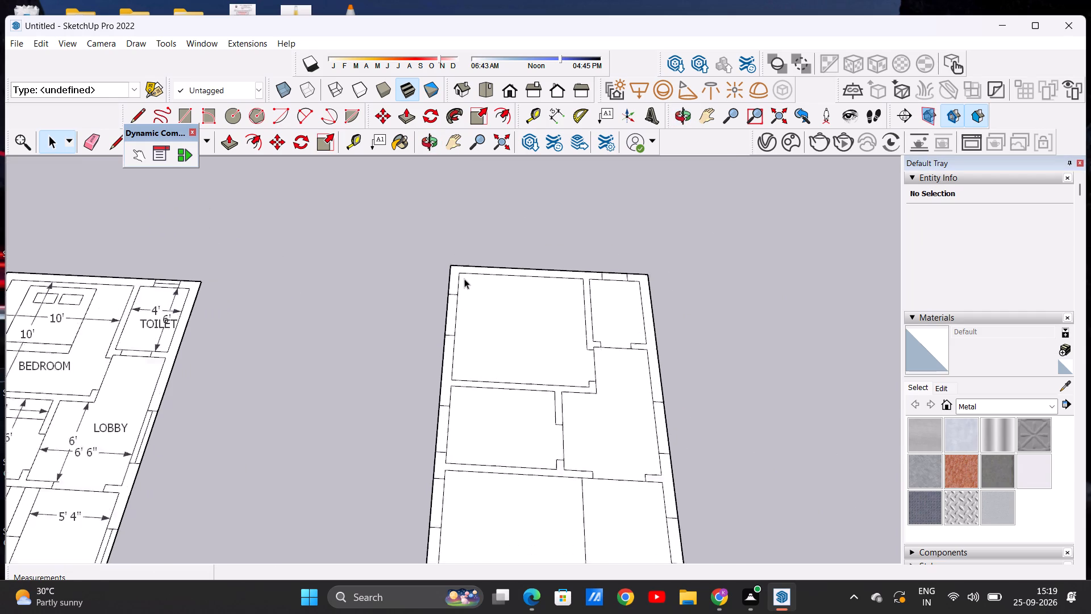
scroll(464, 279, up, 4)
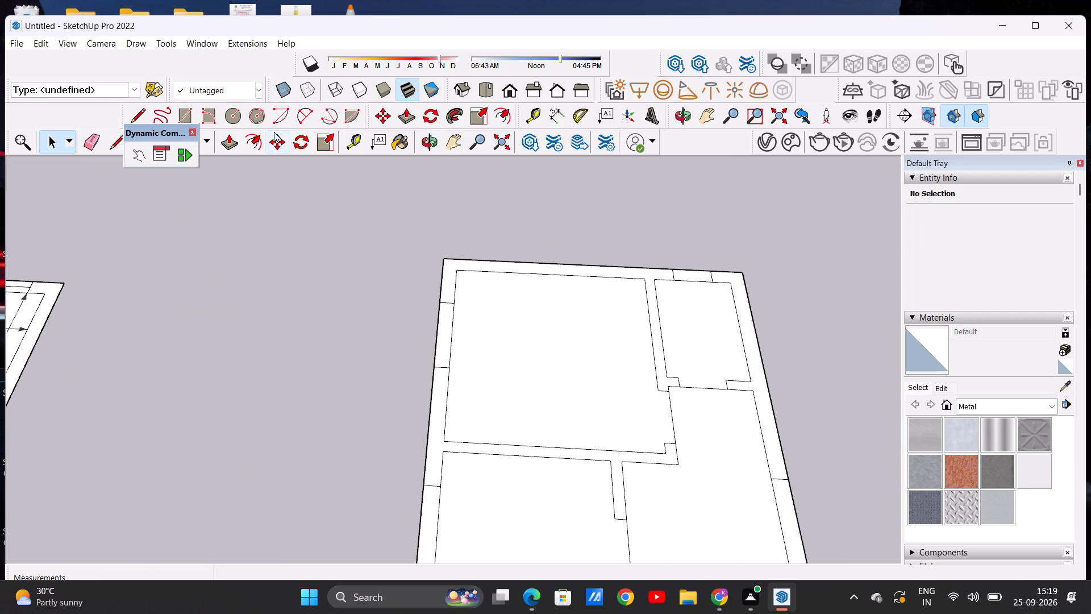
click(223, 136)
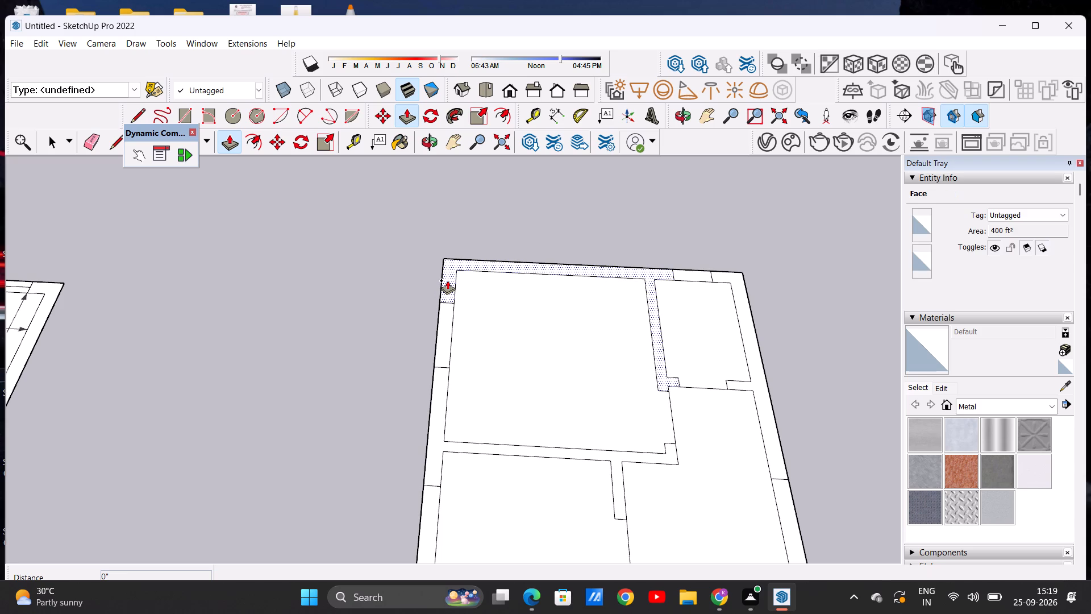
click(447, 280)
text(10')
key(Return)
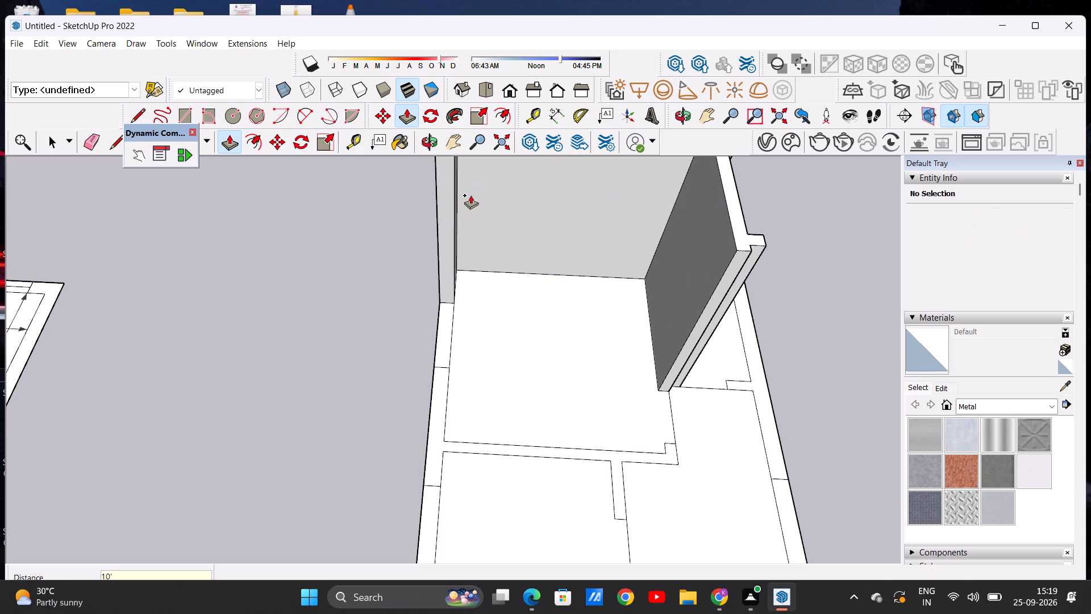
Push/Pull the toilet's outer wall, with its rear corner and short door return, up 10'.
scroll(470, 208, down, 7)
middle_drag(479, 283, 607, 213)
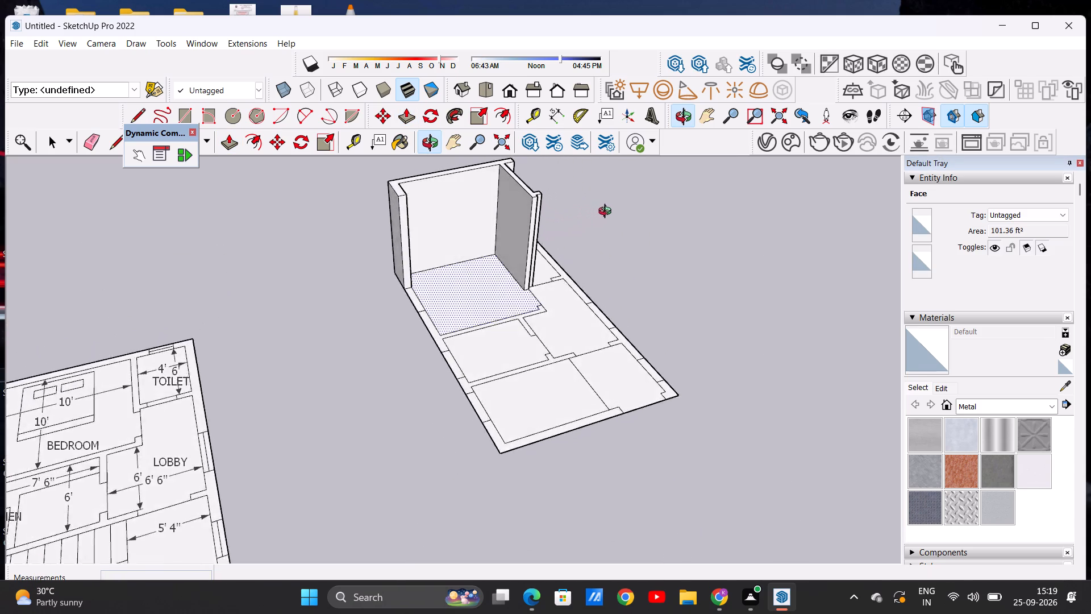
middle_drag(607, 213, 448, 231)
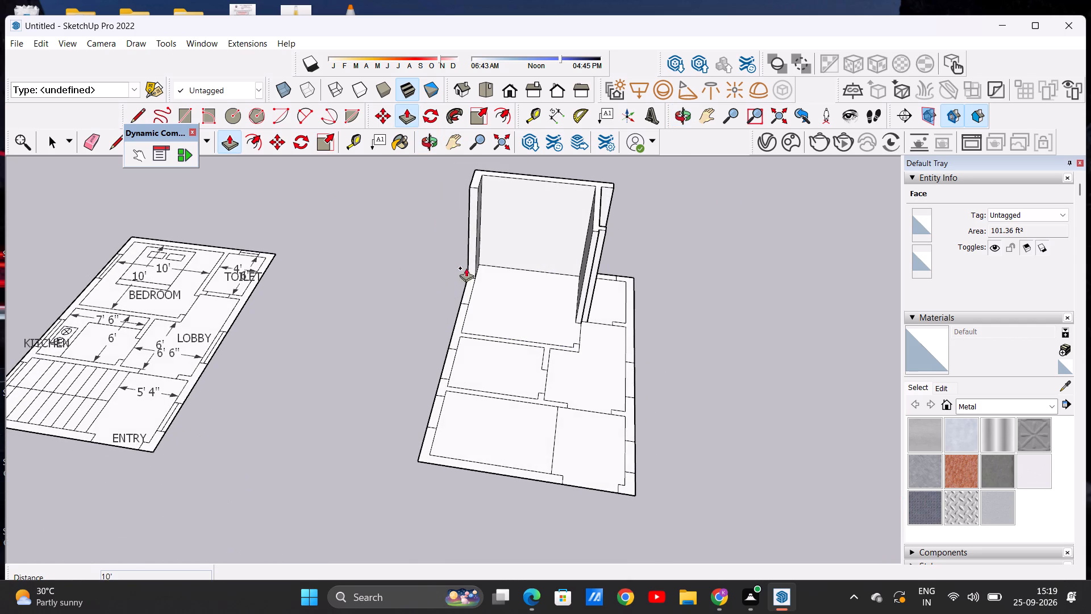
scroll(646, 276, up, 2)
middle_drag(717, 334, 370, 287)
scroll(623, 462, up, 3)
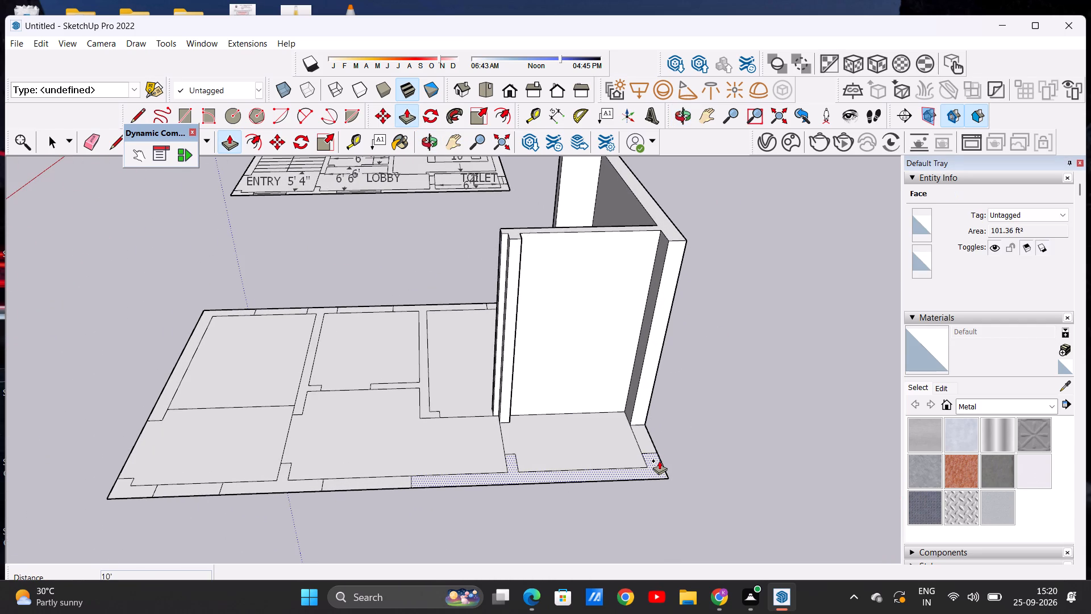
click(659, 460)
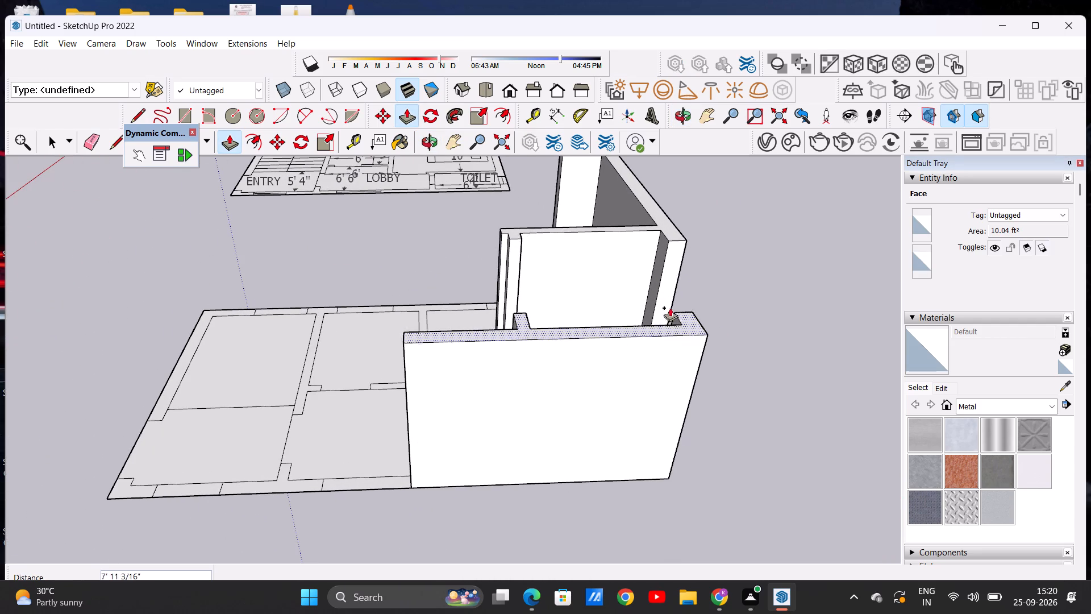
text(10)
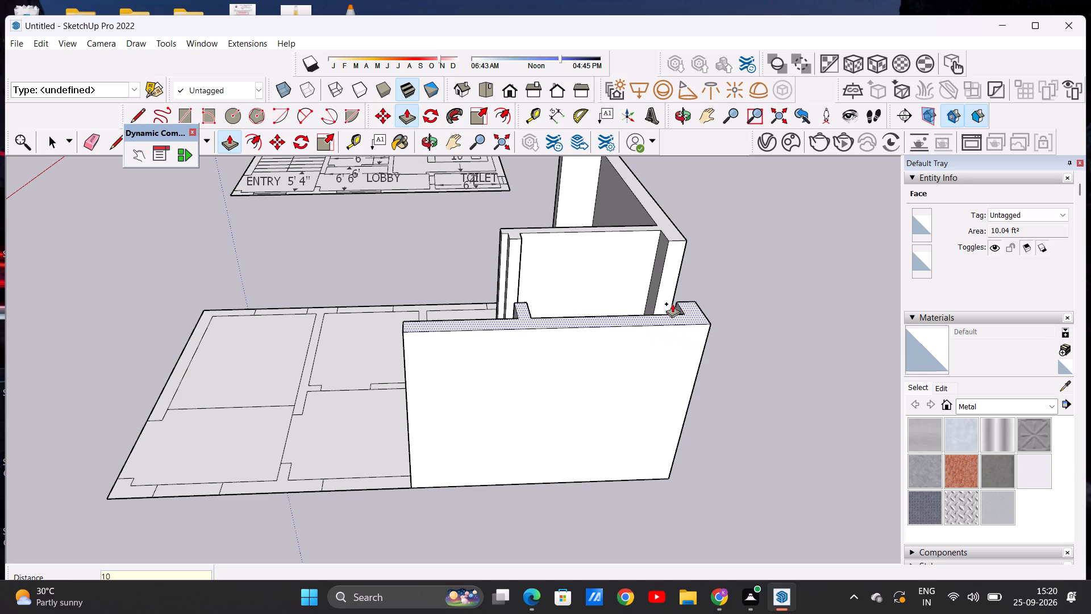
key(apostrophe)
key(Return)
Push/Pull the outer wall section between the lobby and entry windows, including its short stub, up 10'.
scroll(695, 318, down, 5)
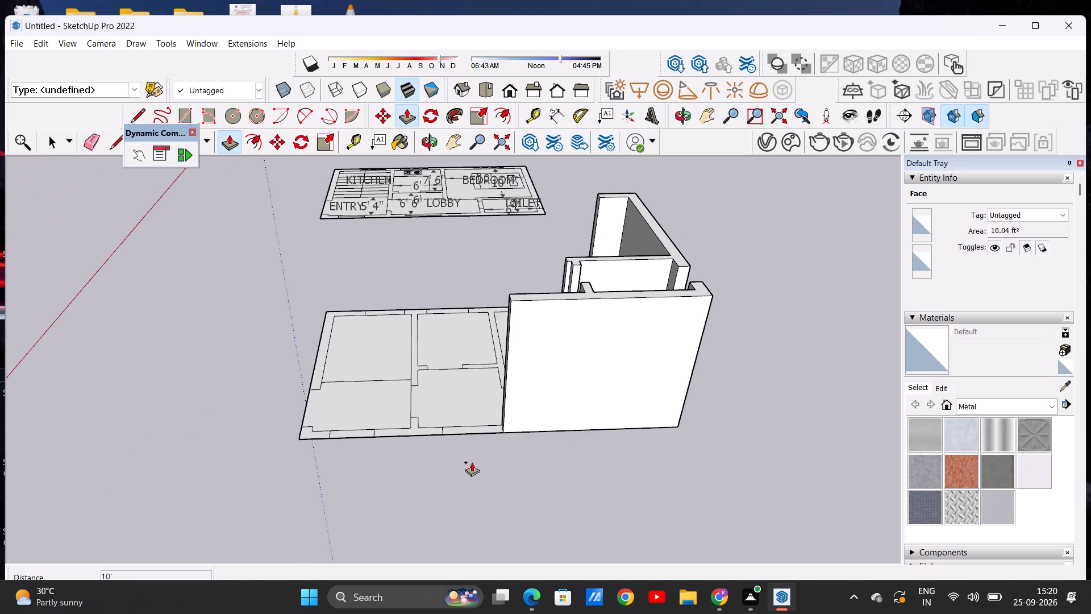
middle_drag(472, 462, 462, 511)
scroll(400, 489, up, 6)
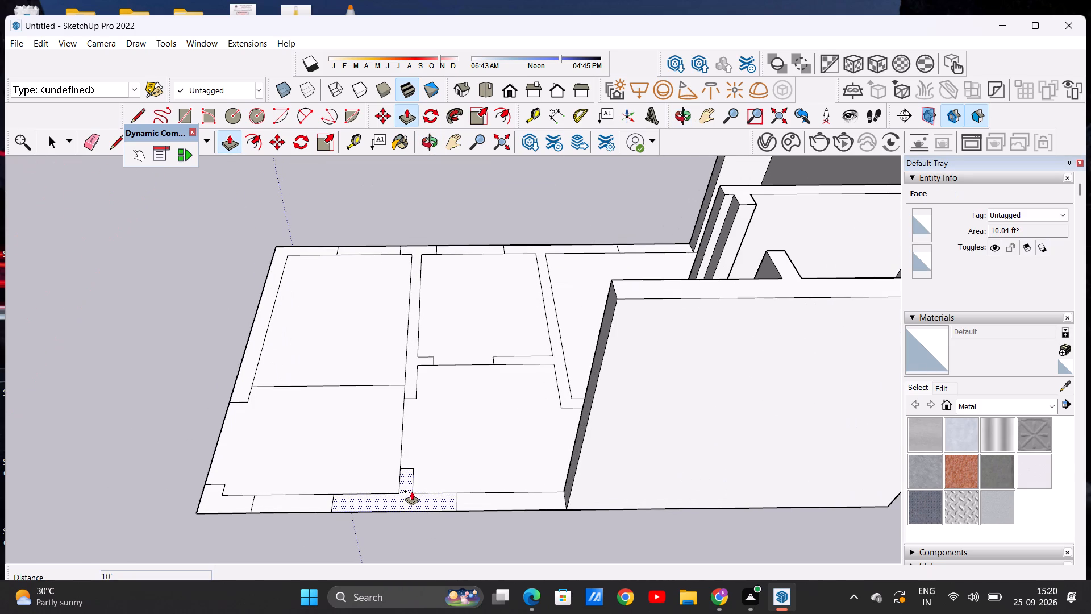
click(406, 497)
text(10')
key(Return)
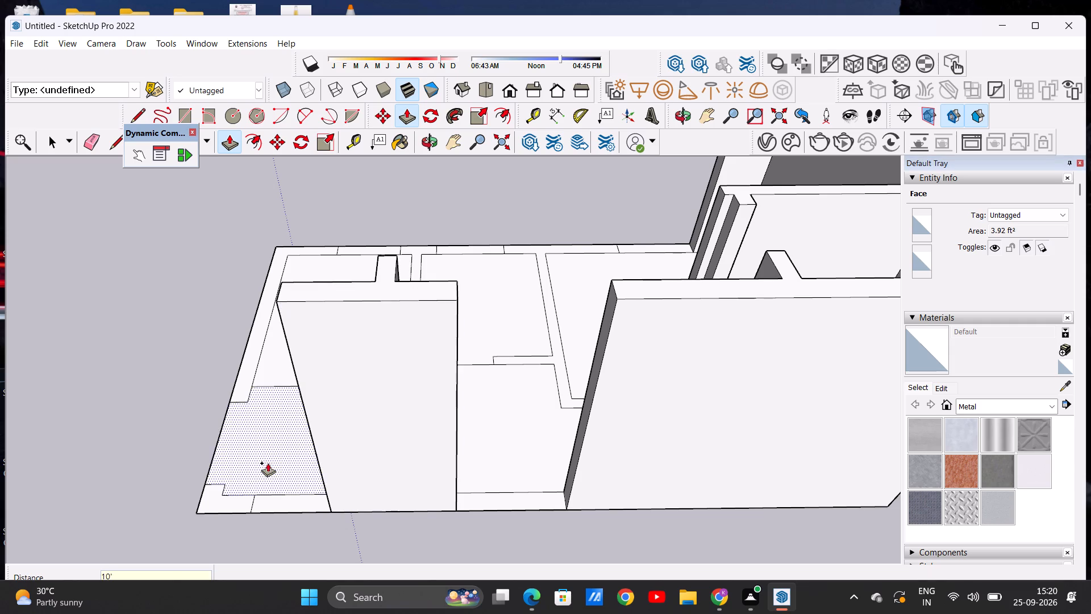
Push/Pull the small front corner wall piece beside the entry opening up 10'.
middle_drag(289, 468, 609, 372)
scroll(609, 368, down, 7)
middle_drag(600, 472, 602, 485)
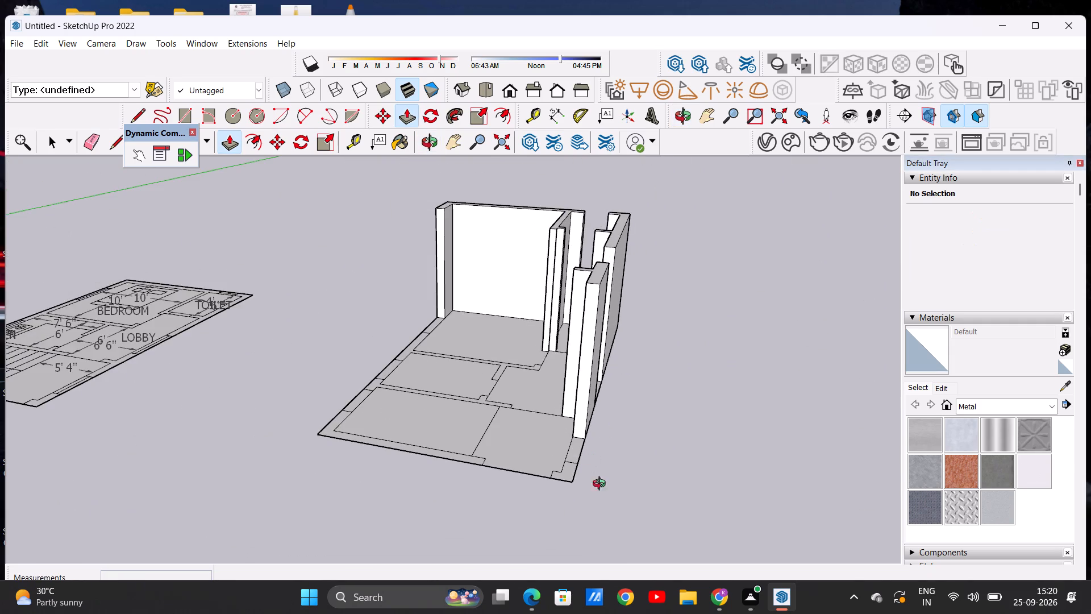
middle_drag(602, 485, 618, 545)
scroll(576, 525, up, 3)
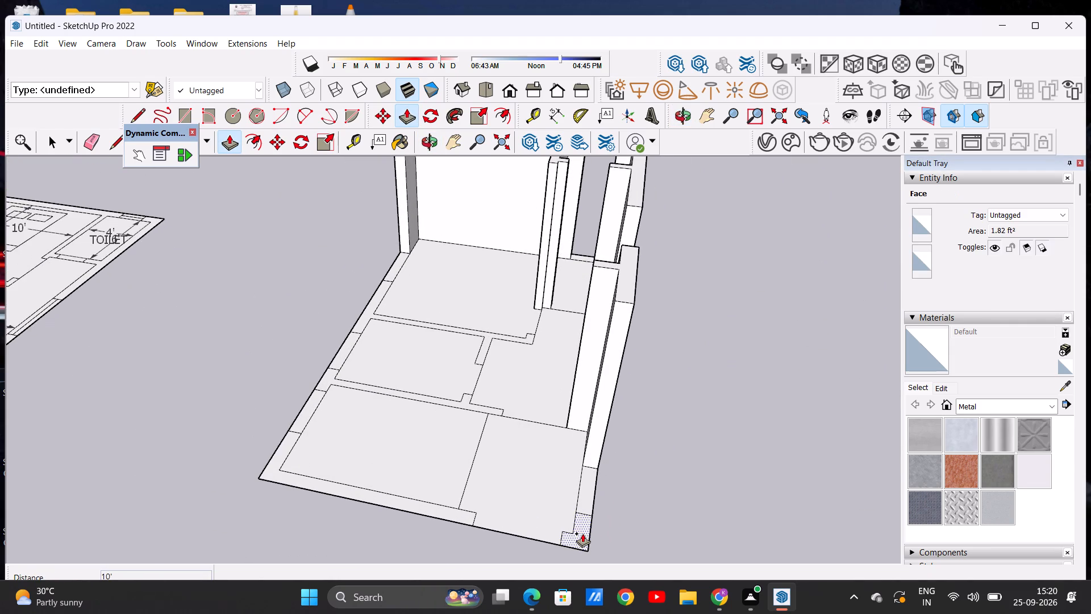
click(582, 533)
text(10')
key(Return)
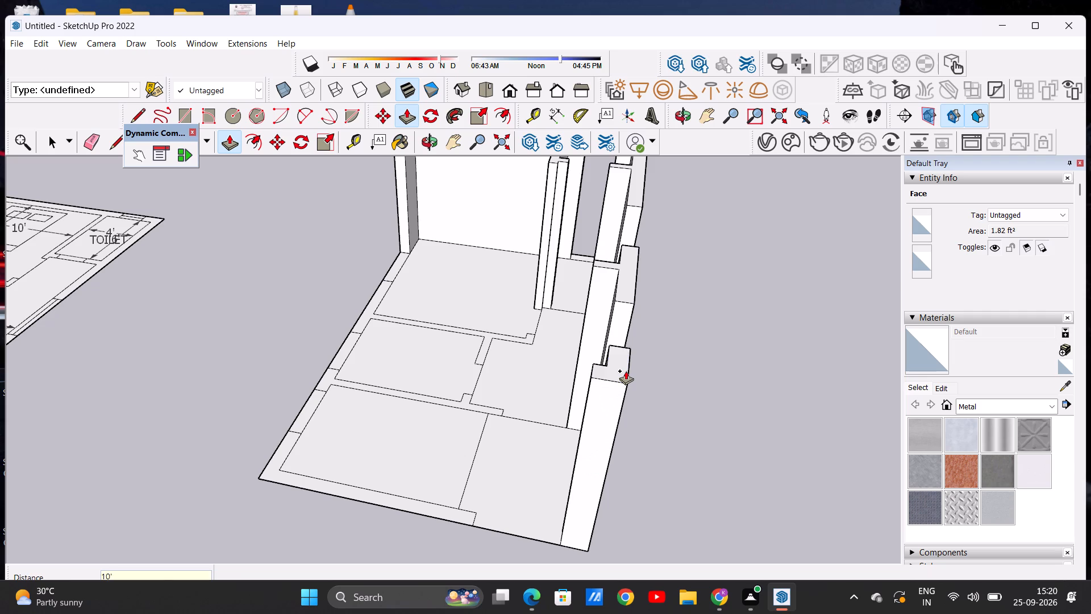
Push/Pull the L-shaped front wall around the staircase area up 10'.
scroll(638, 347, down, 4)
scroll(465, 460, up, 5)
click(476, 463)
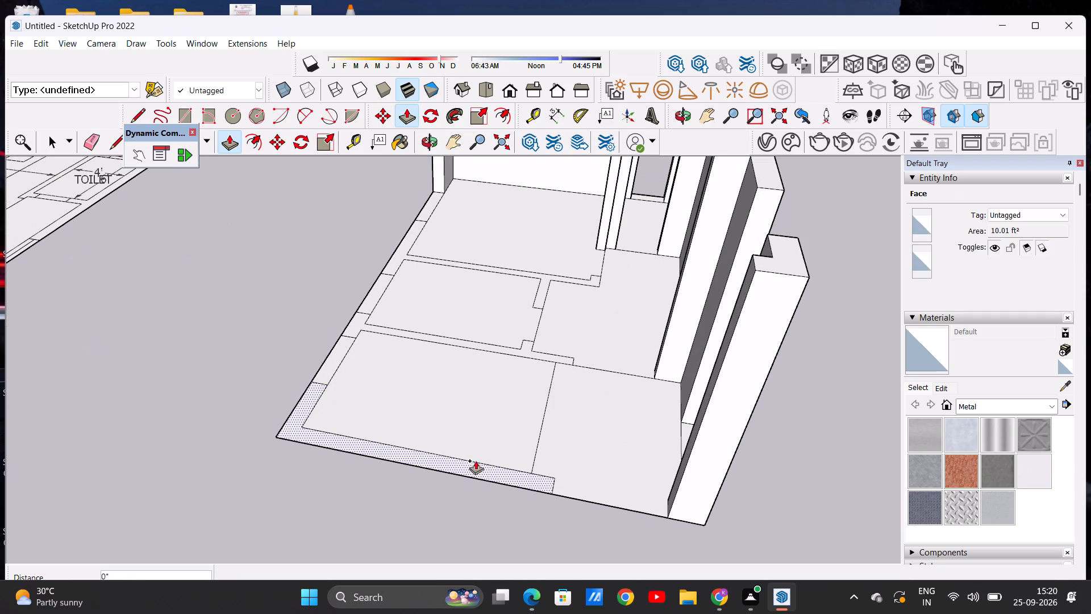
text(10')
key(Return)
Push/Pull the partition between the kitchen and staircase areas, with its outer wall section, up 10'.
middle_drag(291, 429, 422, 429)
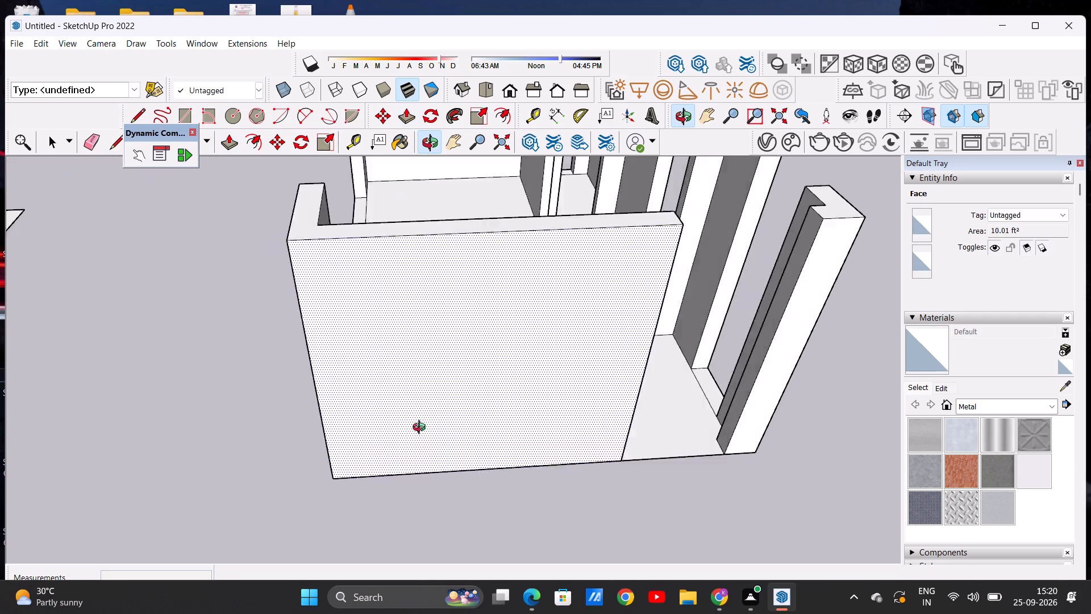
middle_drag(422, 429, 766, 446)
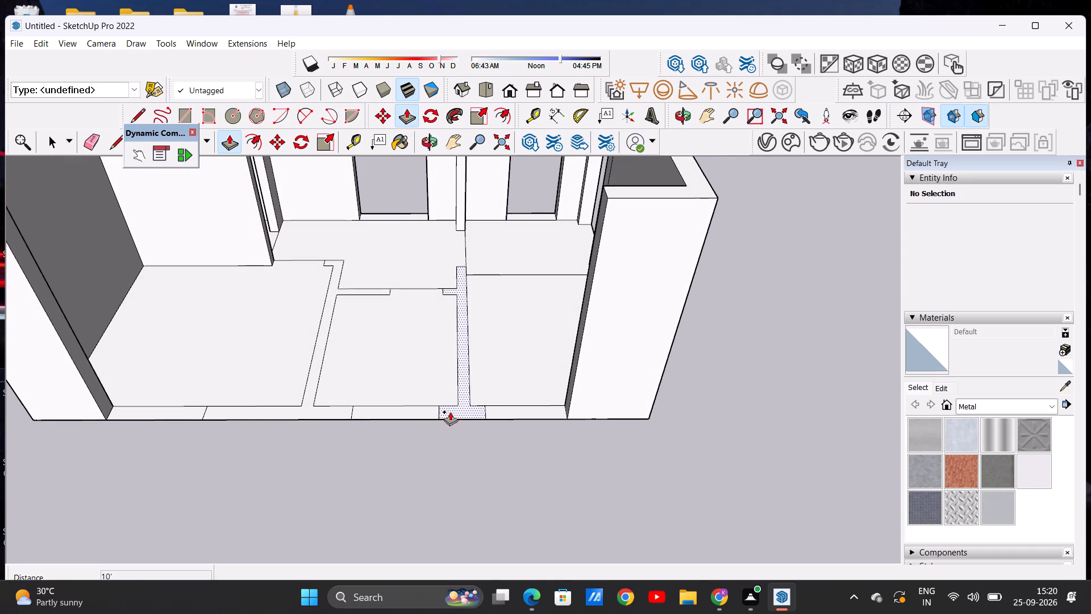
click(464, 405)
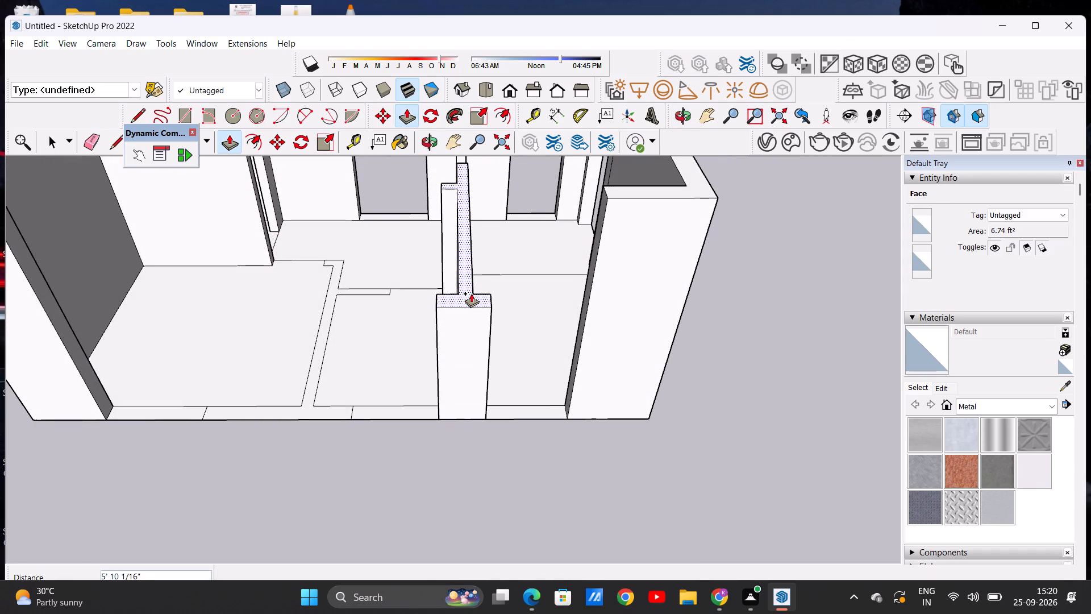
text(10')
key(Return)
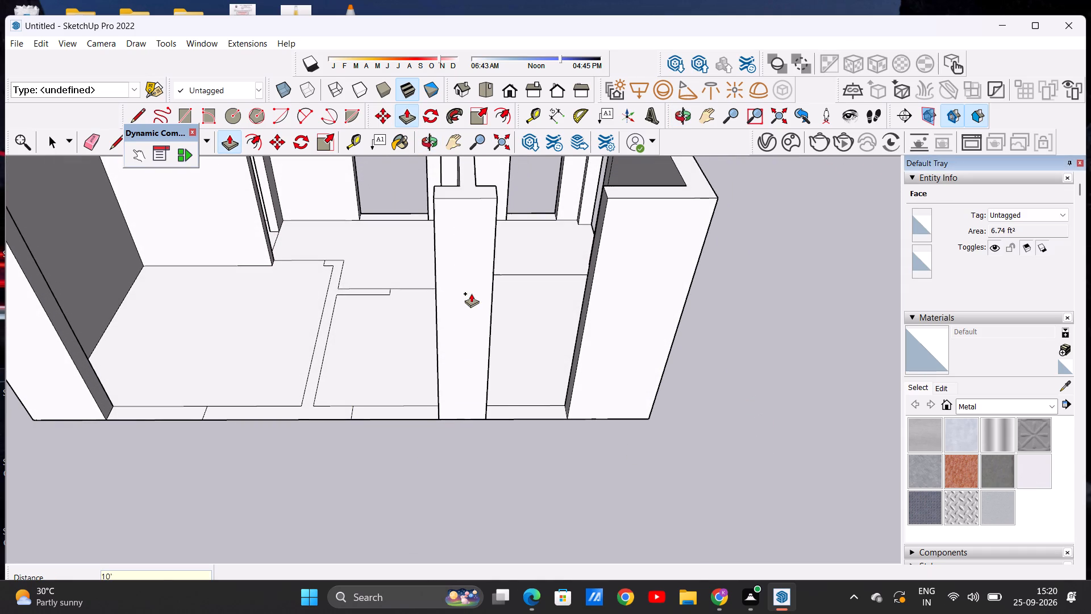
Push/Pull the bedroom–kitchen partition, with its outer wall section and kitchen–lobby return, up 10'.
scroll(519, 355, down, 3)
scroll(325, 388, up, 5)
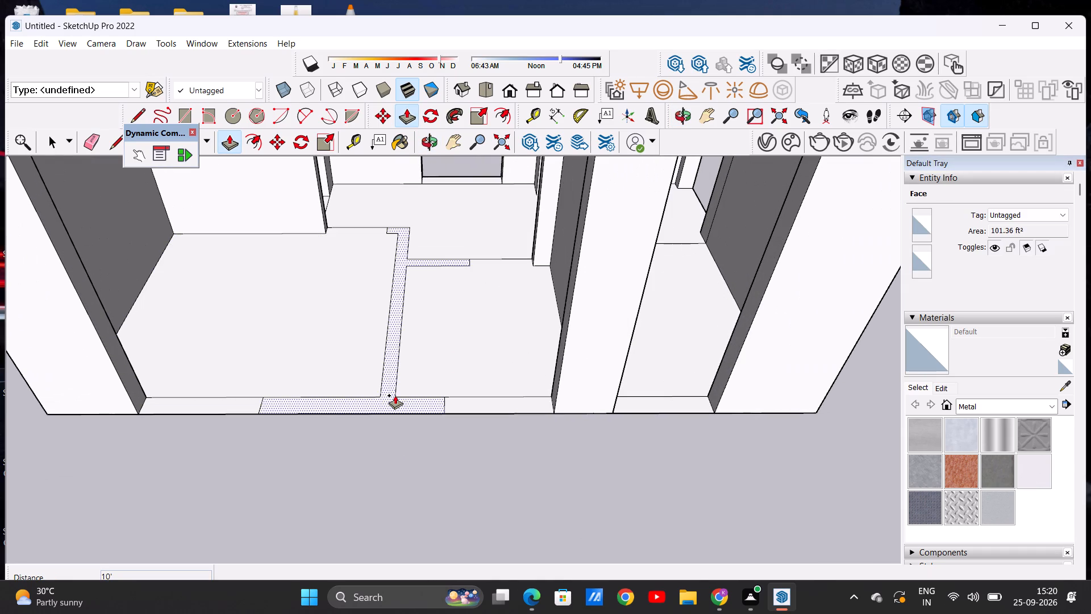
click(395, 395)
text(10')
key(Return)
scroll(313, 487, down, 6)
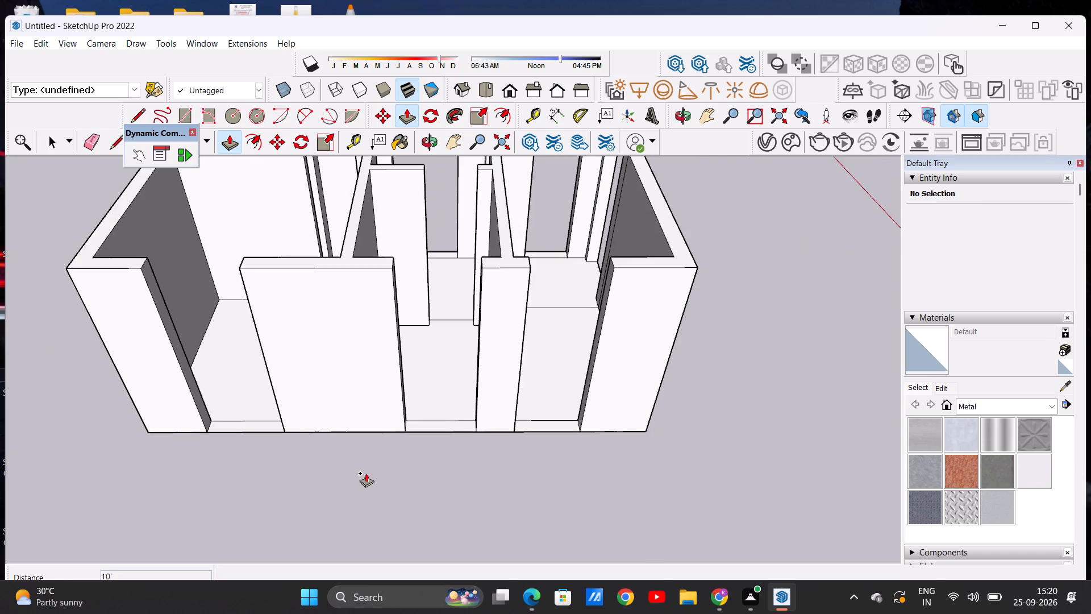
scroll(366, 473, down, 2)
middle_drag(367, 484, 373, 426)
key(space)
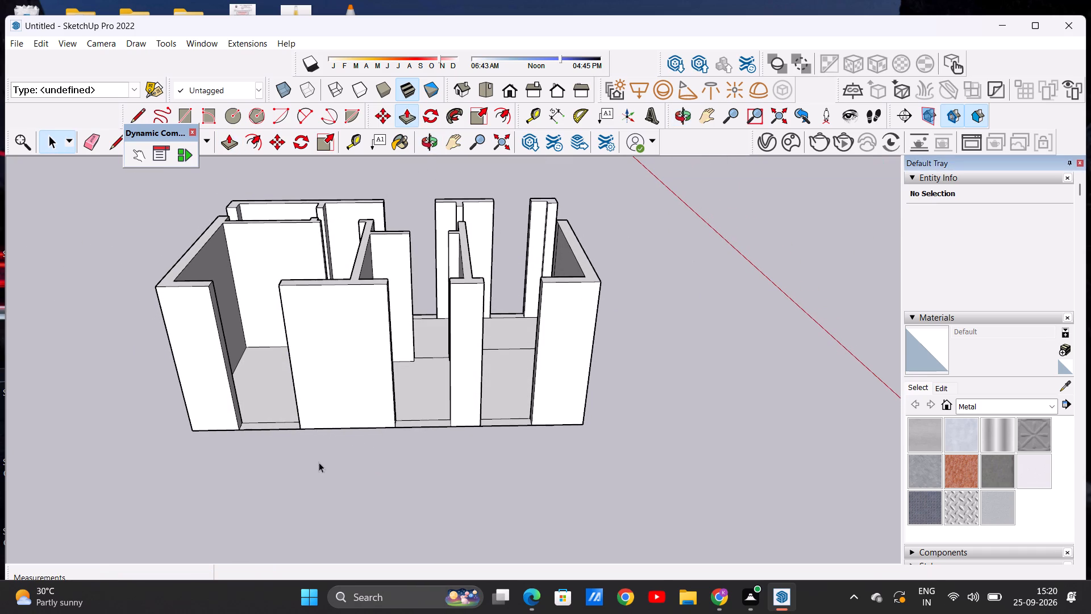
Examine the raised walls of the duplicate from all sides.
middle_drag(298, 466, 677, 422)
middle_drag(330, 486, 499, 525)
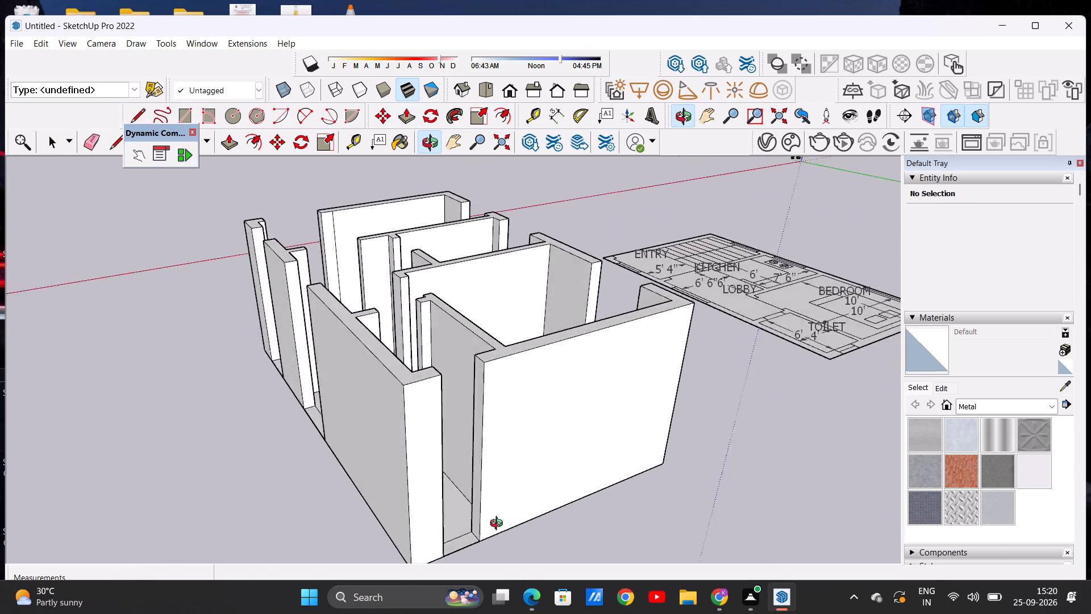
middle_drag(499, 525, 331, 555)
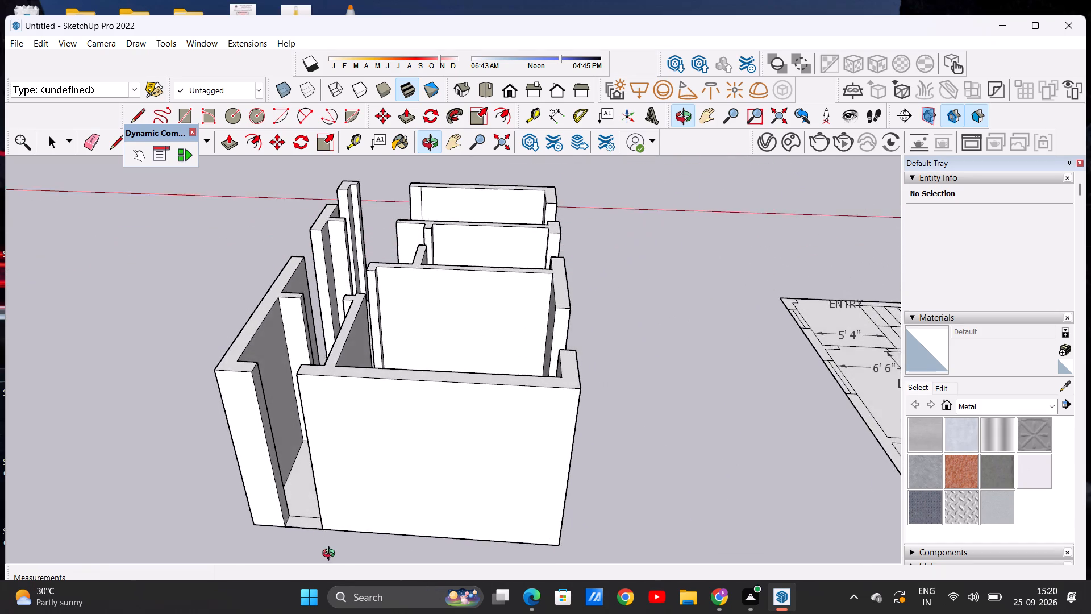
middle_drag(331, 555, 635, 520)
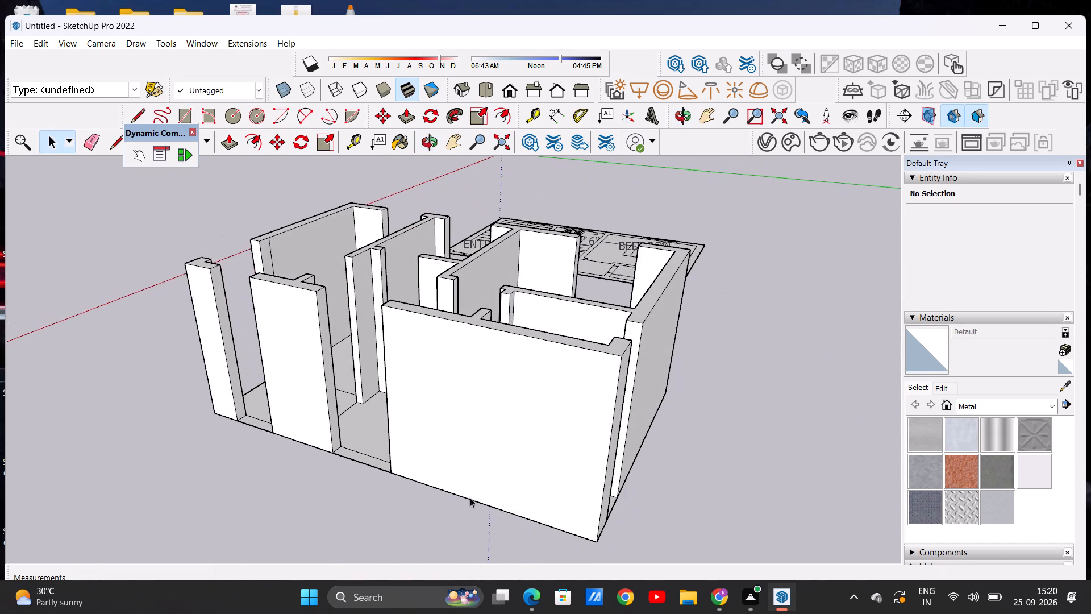
middle_drag(434, 491, 685, 506)
middle_drag(361, 503, 604, 482)
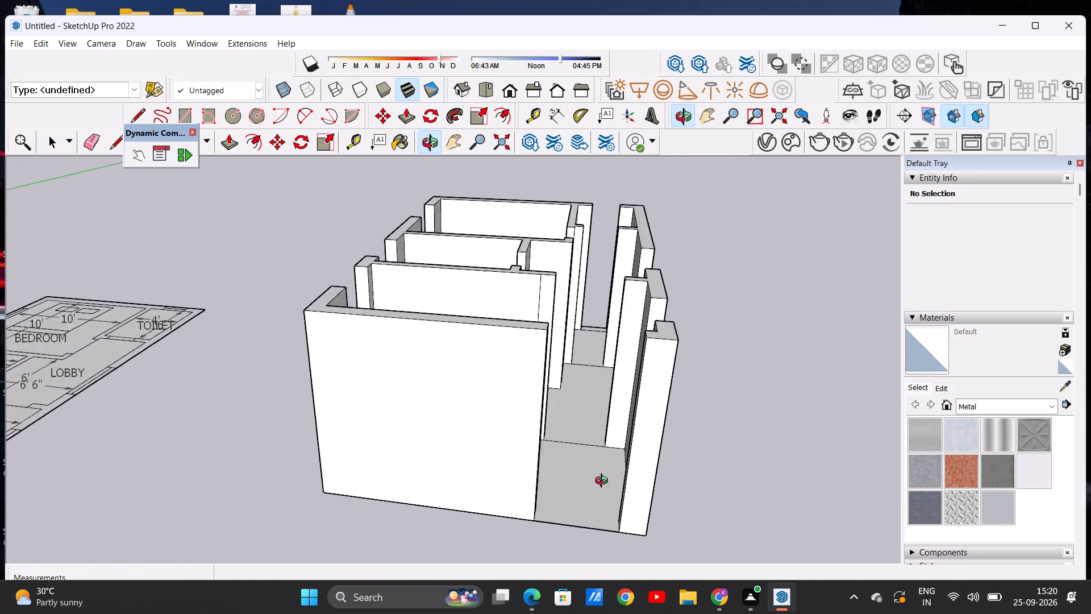
Examine the duplicate's raised walls and the gaps between them from the front, from above and from the entry corner.
middle_drag(604, 482, 608, 485)
scroll(486, 445, down, 3)
middle_drag(472, 483, 472, 426)
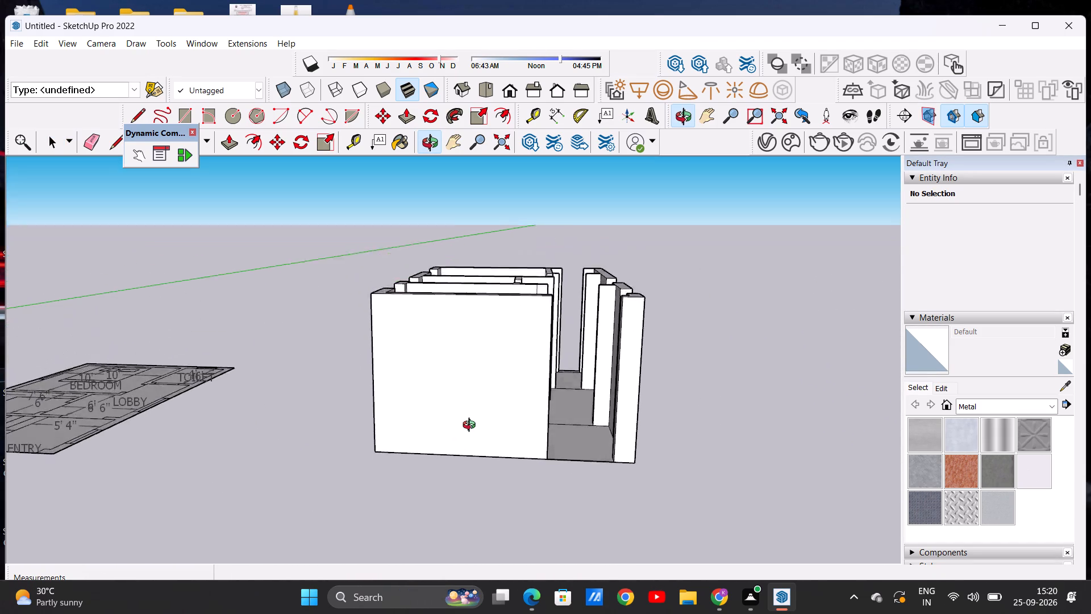
middle_drag(472, 426, 465, 526)
scroll(469, 515, down, 1)
middle_drag(474, 469, 482, 528)
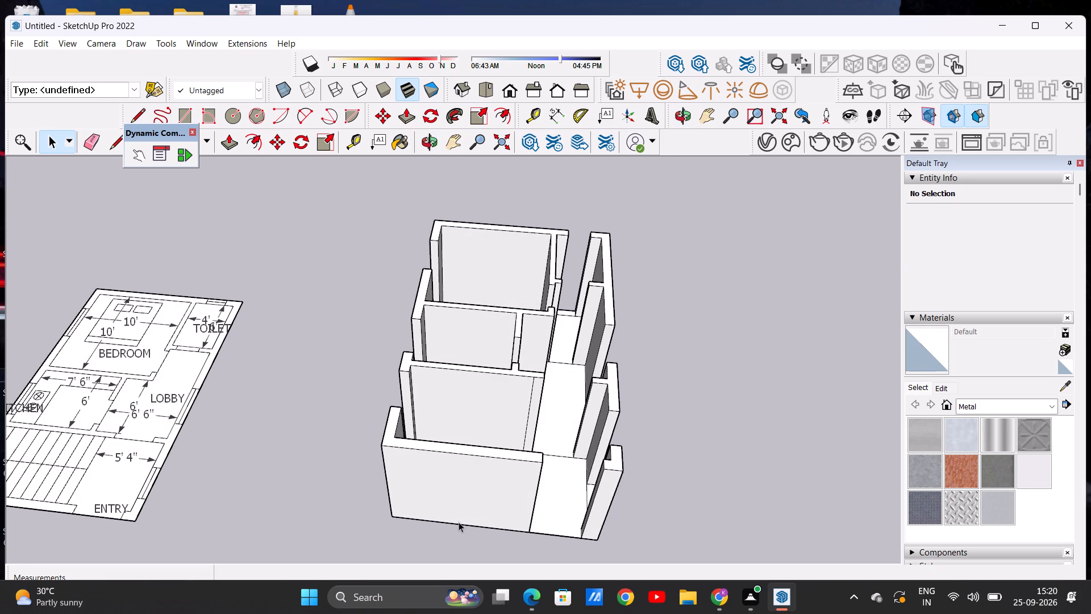
scroll(482, 449, down, 3)
scroll(491, 486, up, 4)
middle_drag(492, 465, 507, 551)
scroll(485, 436, down, 3)
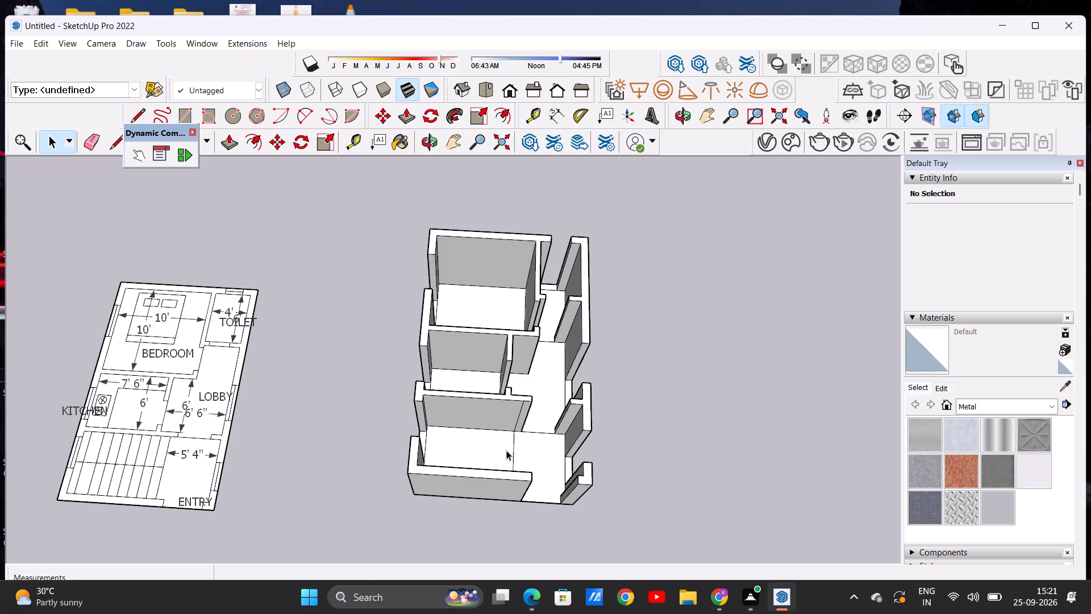
middle_drag(461, 441, 471, 493)
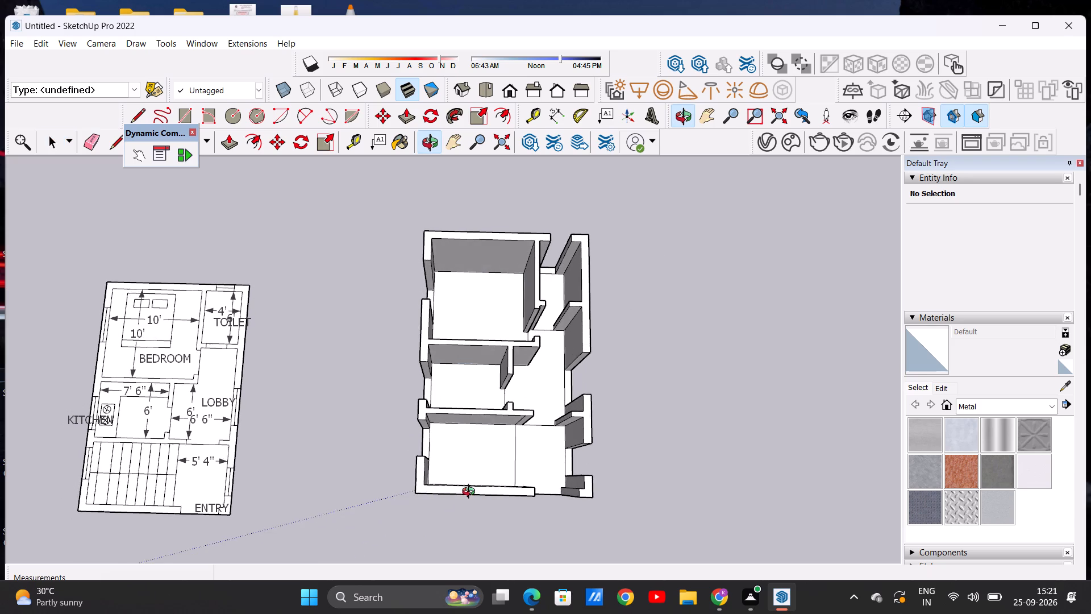
middle_drag(471, 493, 466, 491)
scroll(480, 467, up, 2)
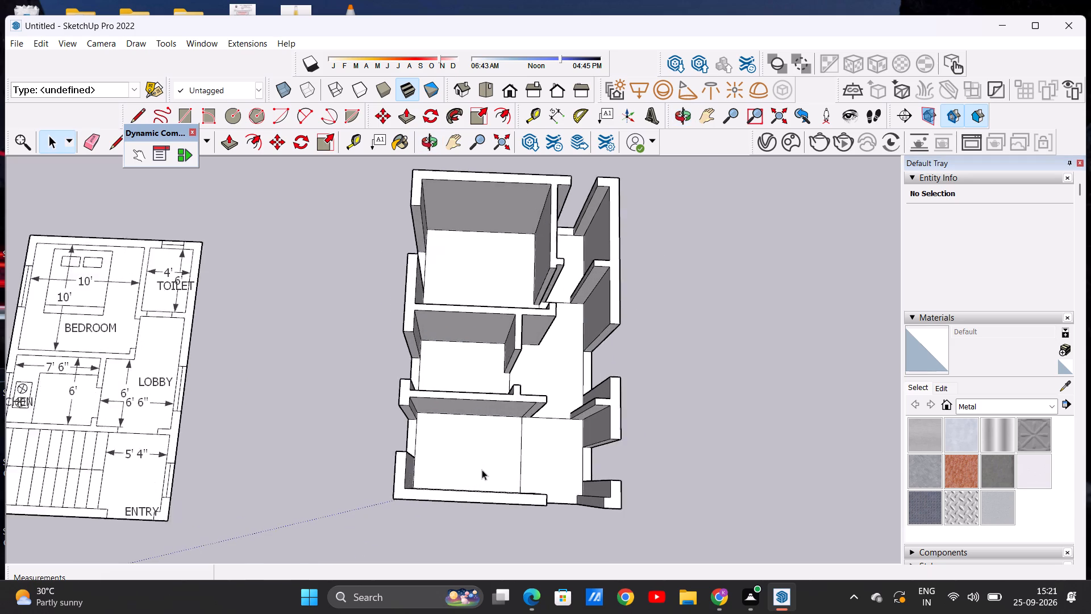
scroll(482, 470, up, 4)
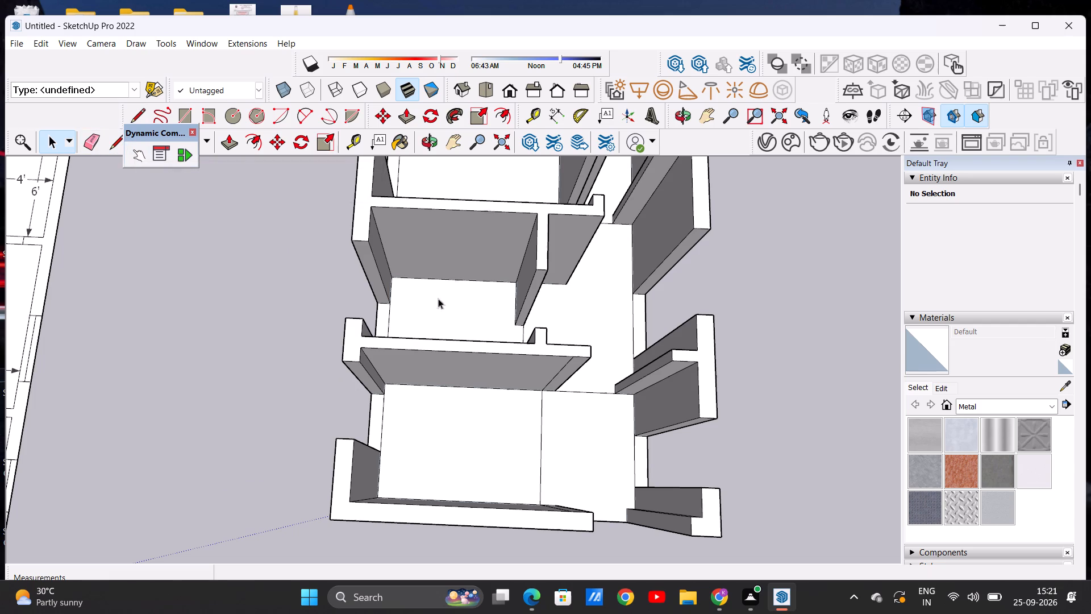
scroll(702, 405, down, 2)
scroll(600, 408, down, 2)
middle_drag(638, 493, 627, 389)
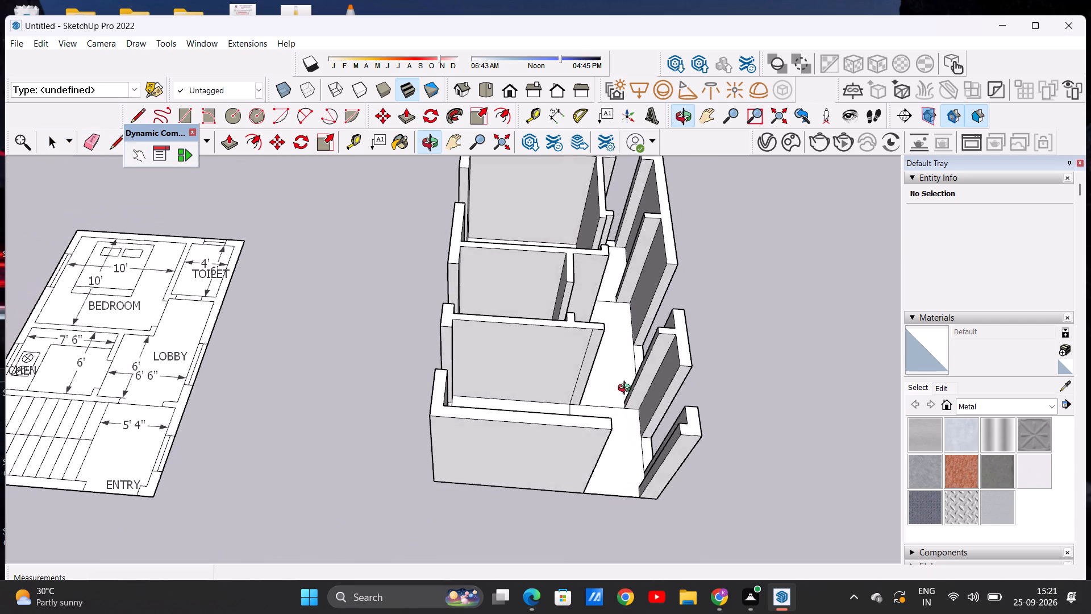
middle_drag(627, 389, 621, 353)
scroll(646, 478, down, 1)
middle_drag(636, 471, 621, 377)
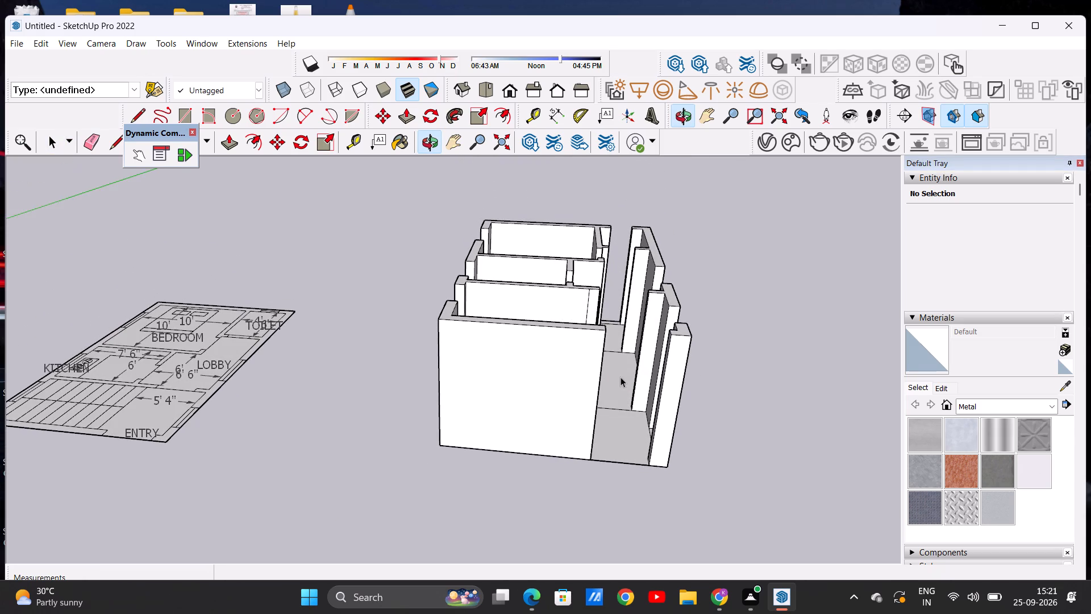
middle_drag(621, 377, 481, 386)
scroll(495, 379, up, 6)
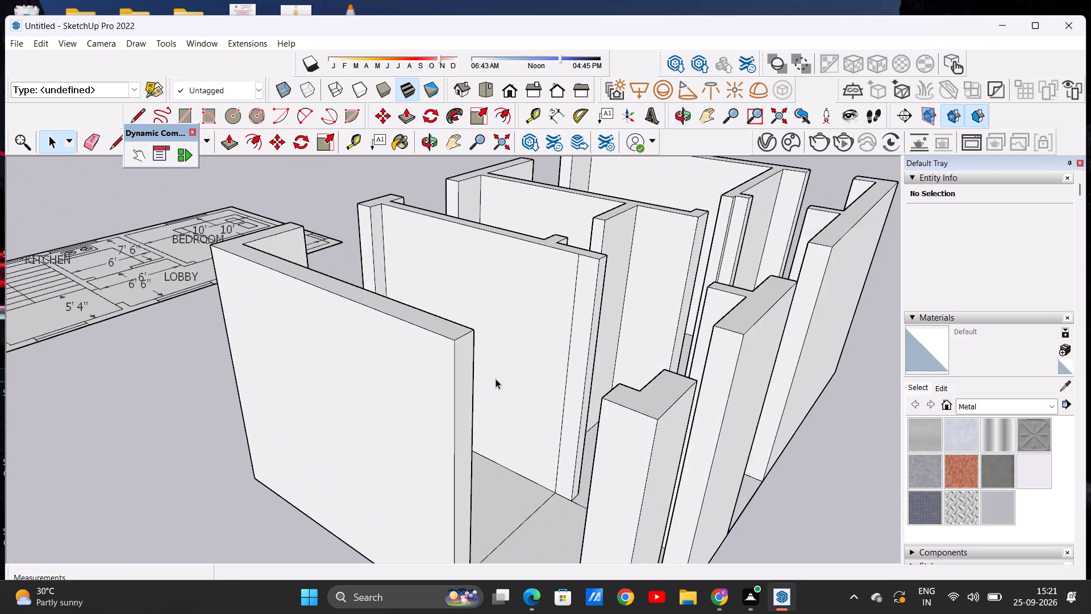
scroll(512, 353, down, 4)
scroll(491, 519, up, 6)
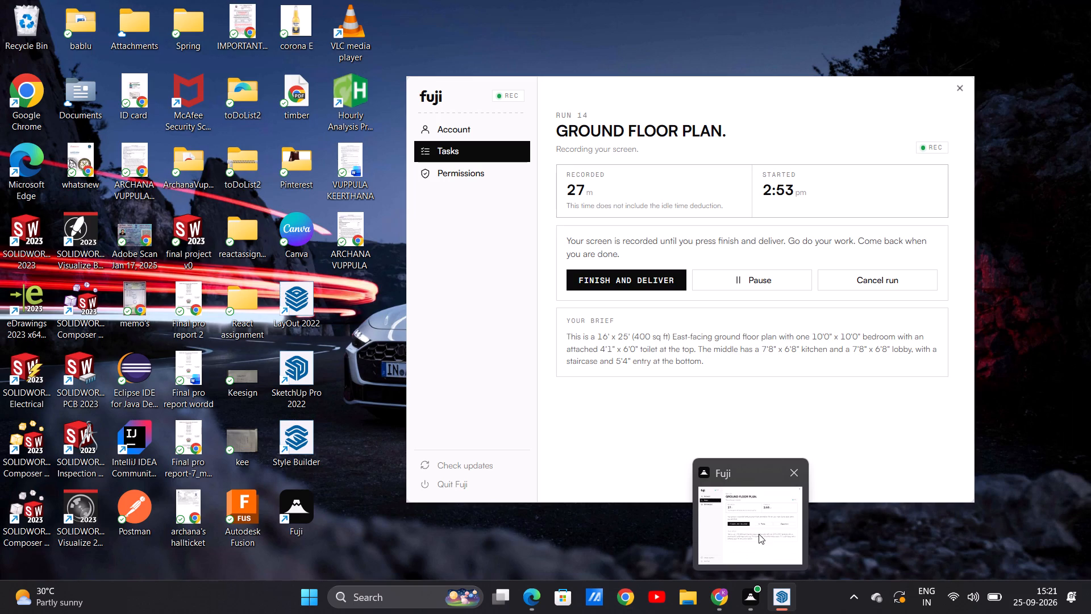
click(776, 529)
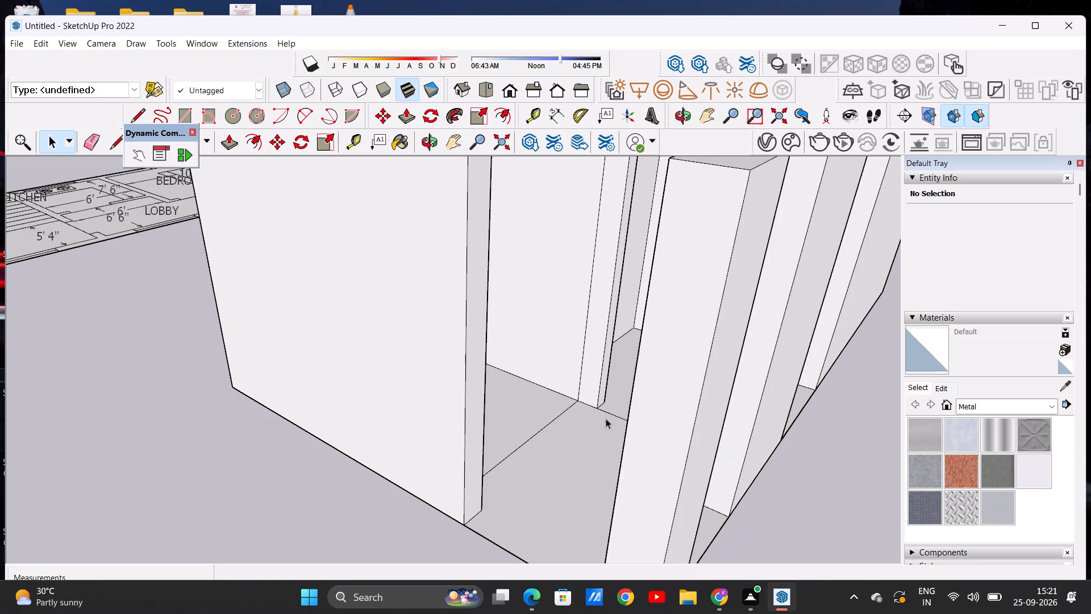
Draw a line across the front wall's end face at the entry opening, 3' below the wall top.
scroll(606, 417, down, 7)
scroll(555, 356, up, 4)
middle_drag(571, 362, 545, 349)
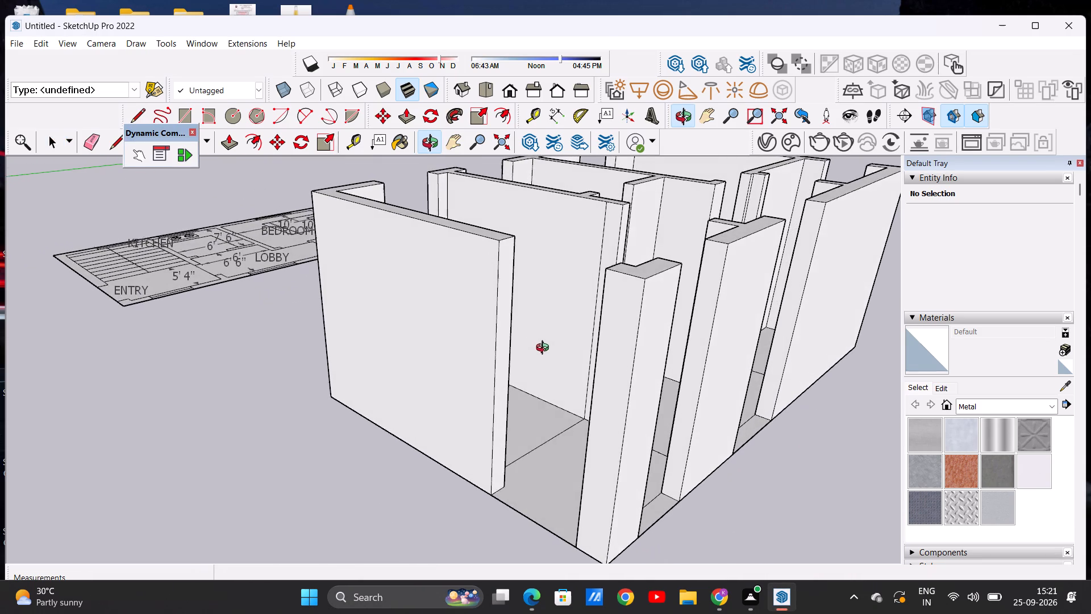
middle_drag(545, 349, 545, 349)
scroll(499, 241, down, 1)
scroll(536, 265, up, 2)
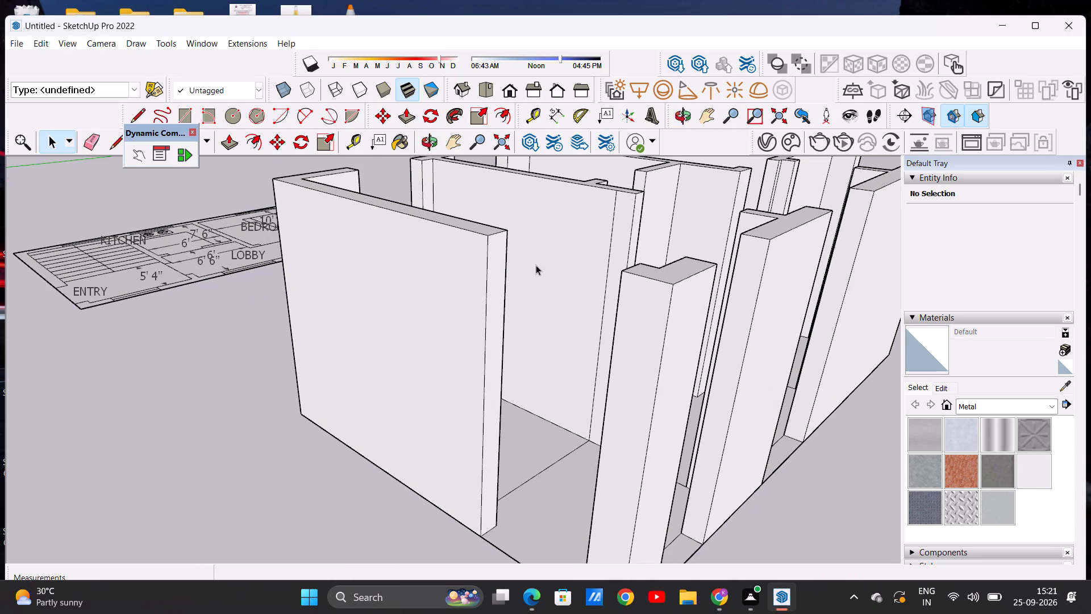
click(139, 110)
scroll(534, 278, up, 4)
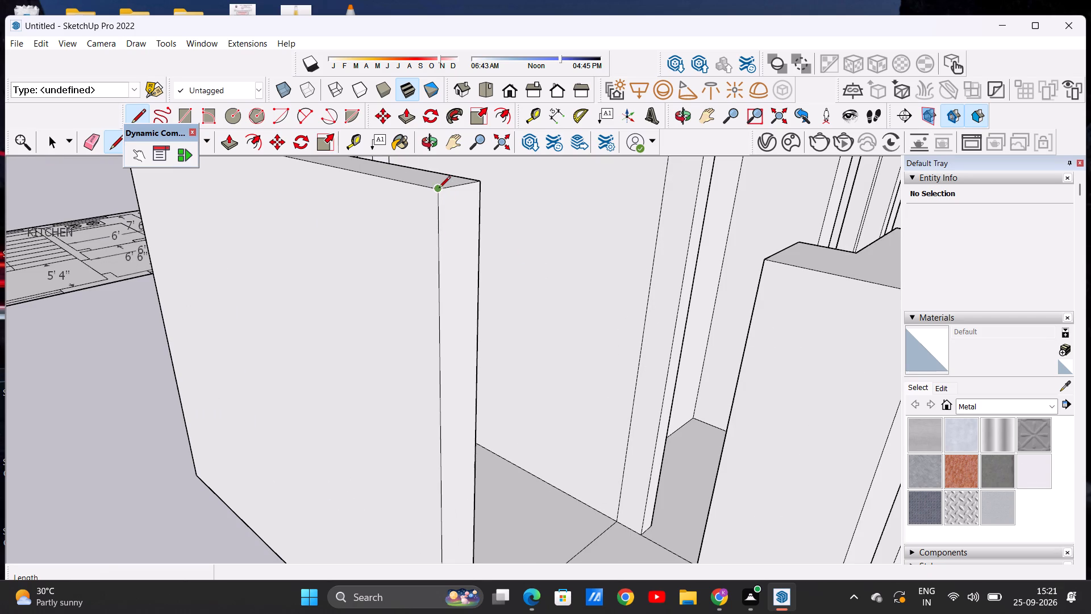
click(439, 189)
text(3')
key(Return)
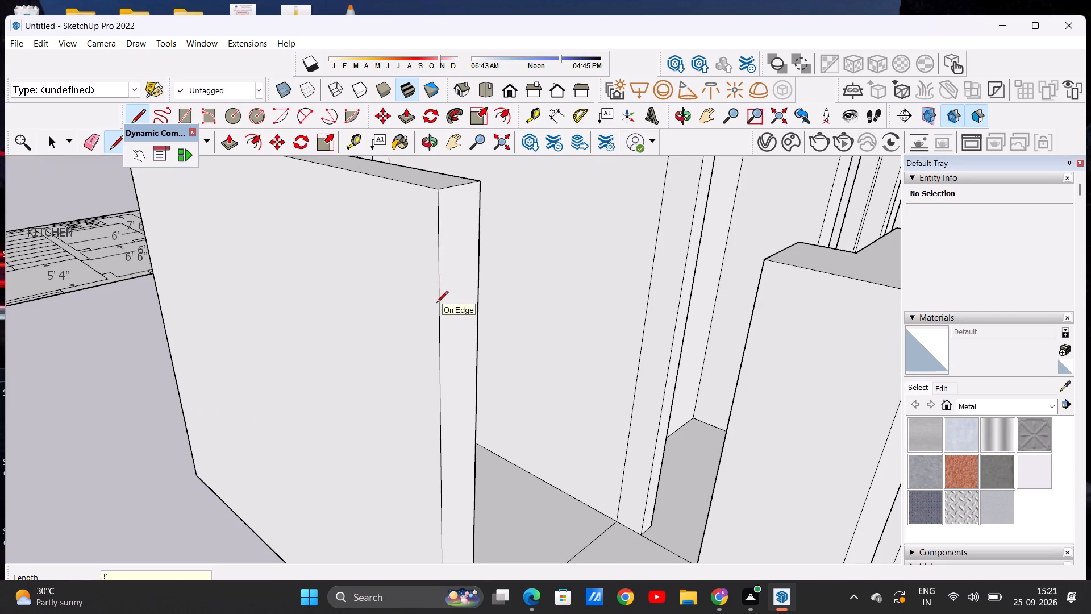
click(440, 402)
click(477, 382)
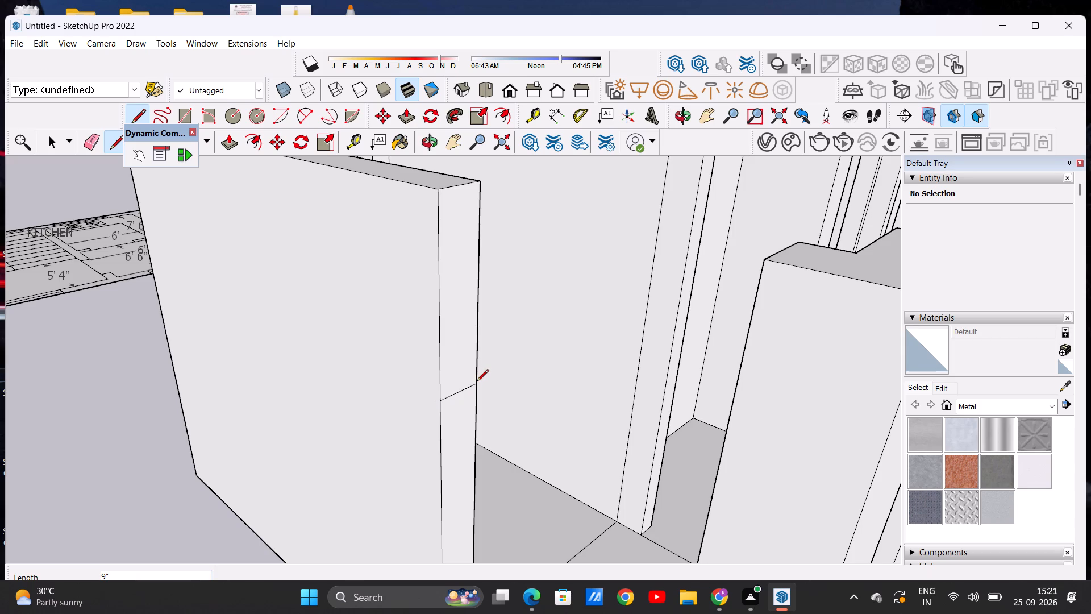
key(space)
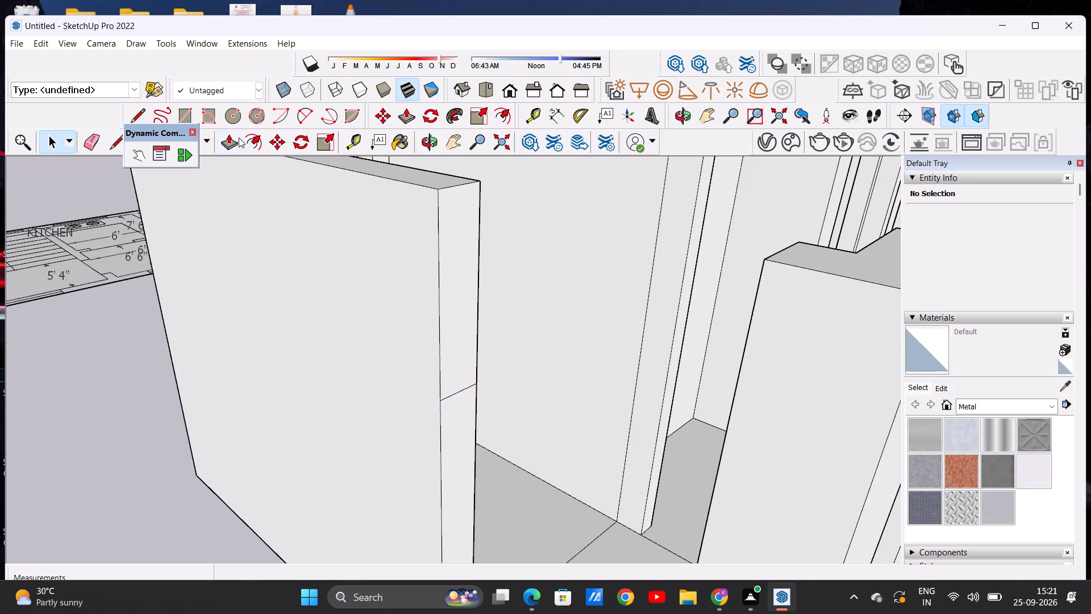
Push/Pull the upper part of that end face 4' across the entry opening to the corner wall, forming the lintel.
click(234, 139)
click(453, 272)
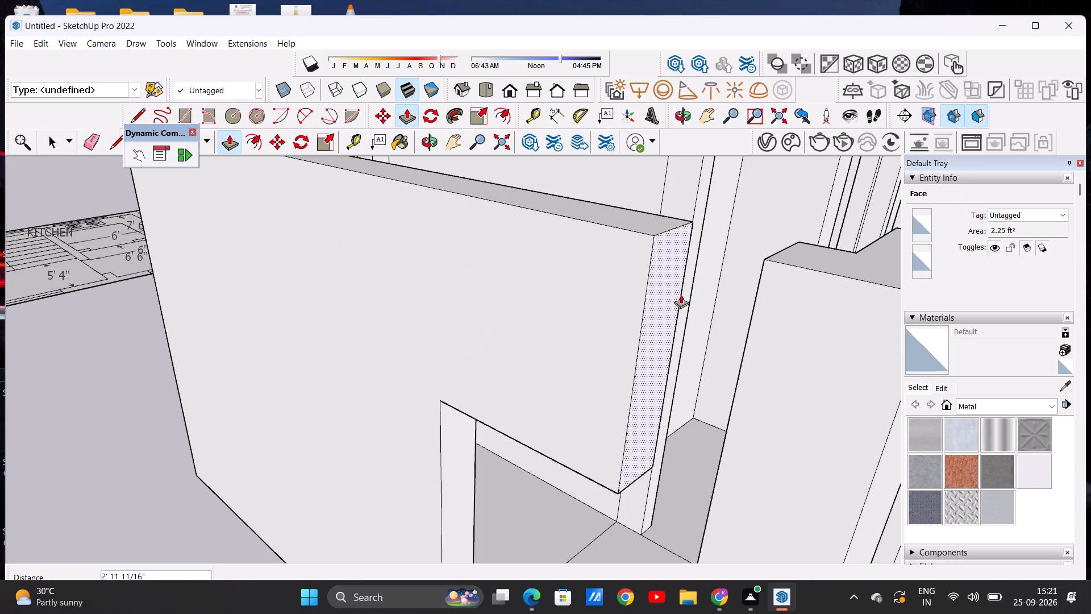
click(761, 263)
scroll(707, 277, down, 4)
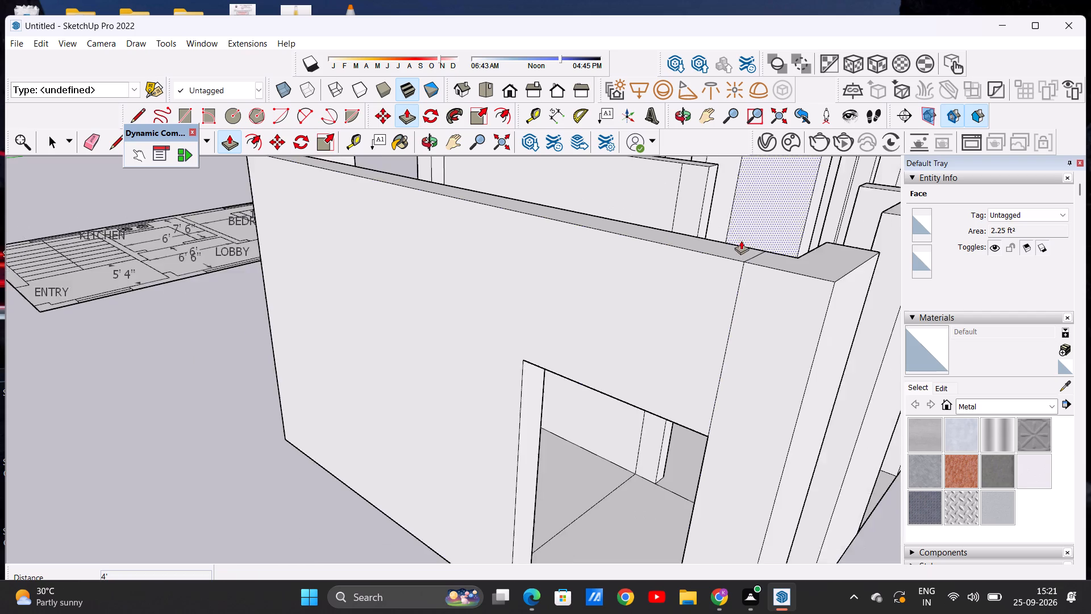
scroll(741, 240, down, 9)
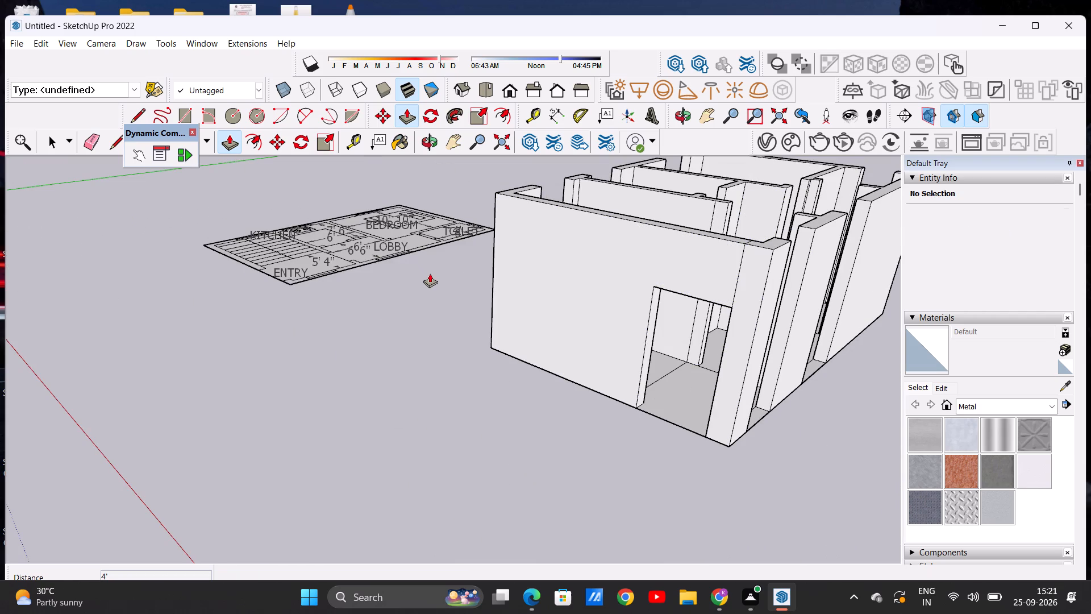
key(space)
Erase the leftover seam lines where the entry lintel meets the corner wall, on the outer face, top and inner face.
middle_drag(748, 289, 721, 289)
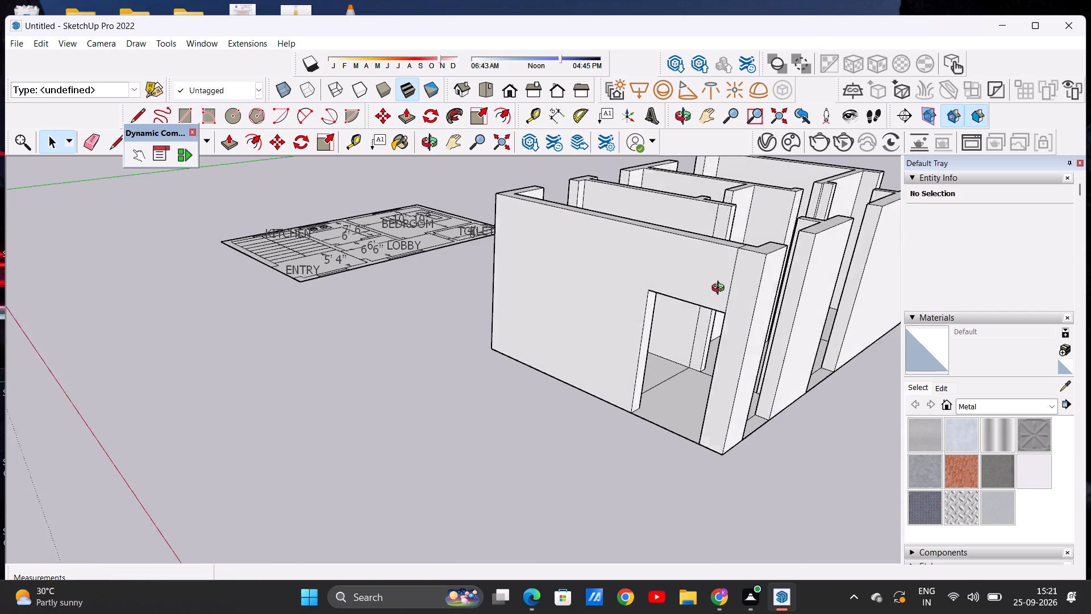
middle_drag(721, 289, 456, 256)
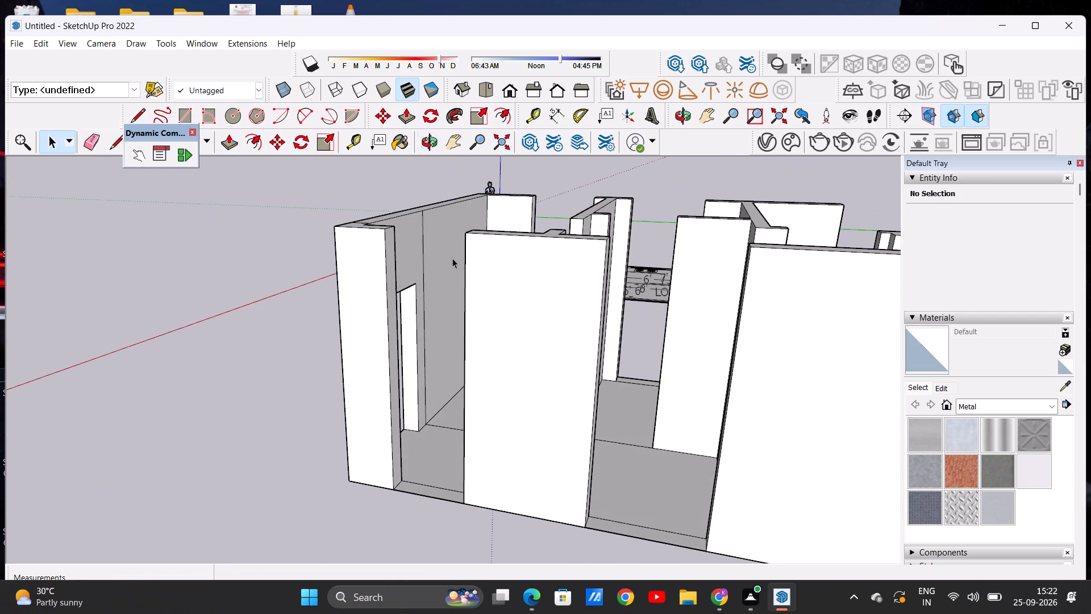
middle_drag(405, 334, 398, 360)
scroll(376, 361, up, 1)
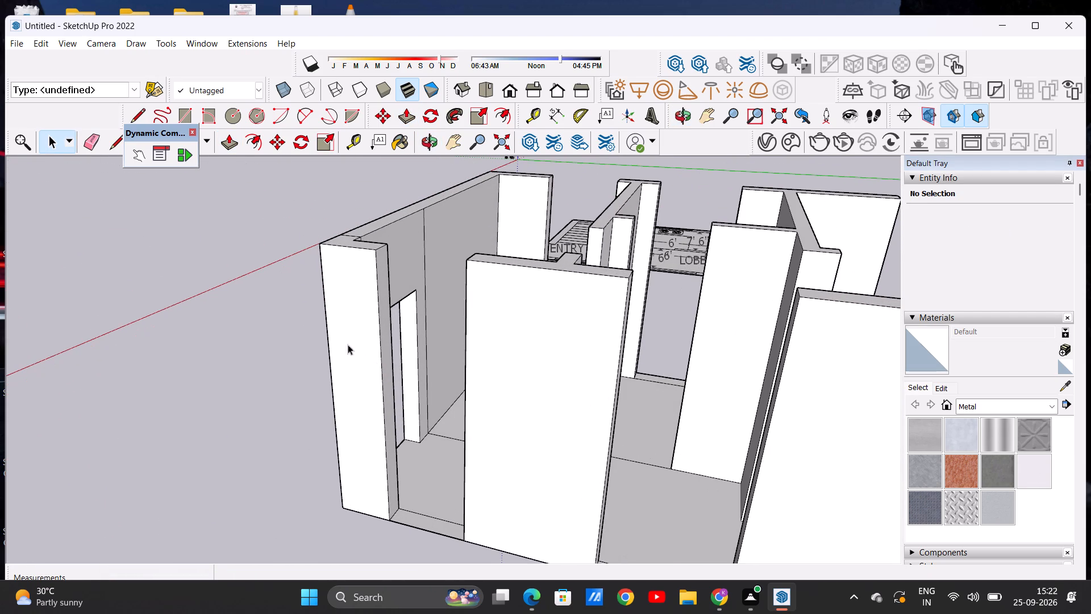
middle_drag(365, 333, 661, 320)
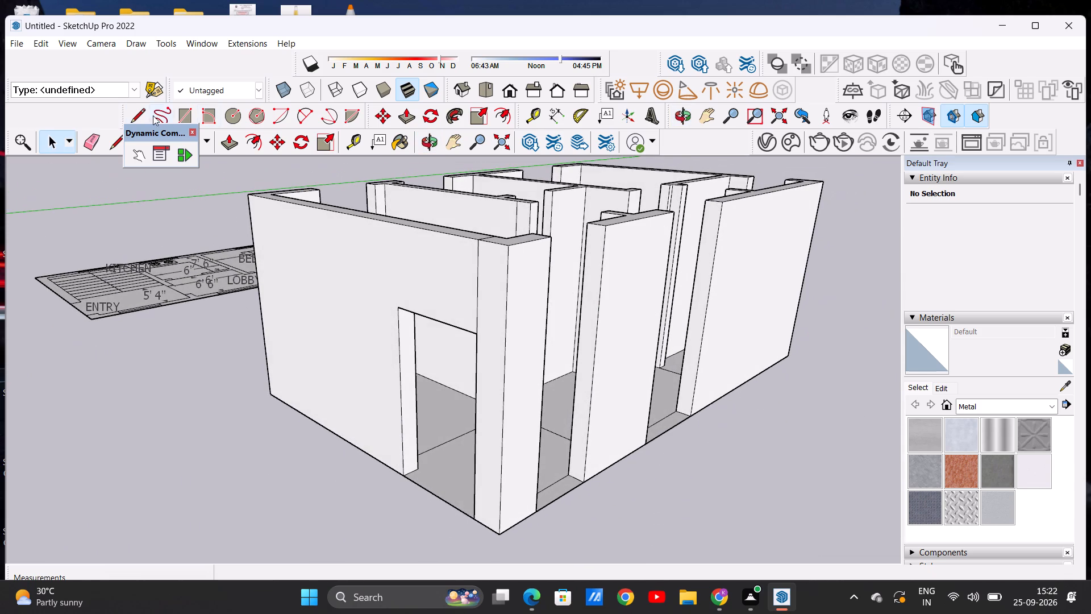
click(86, 142)
scroll(314, 242, up, 5)
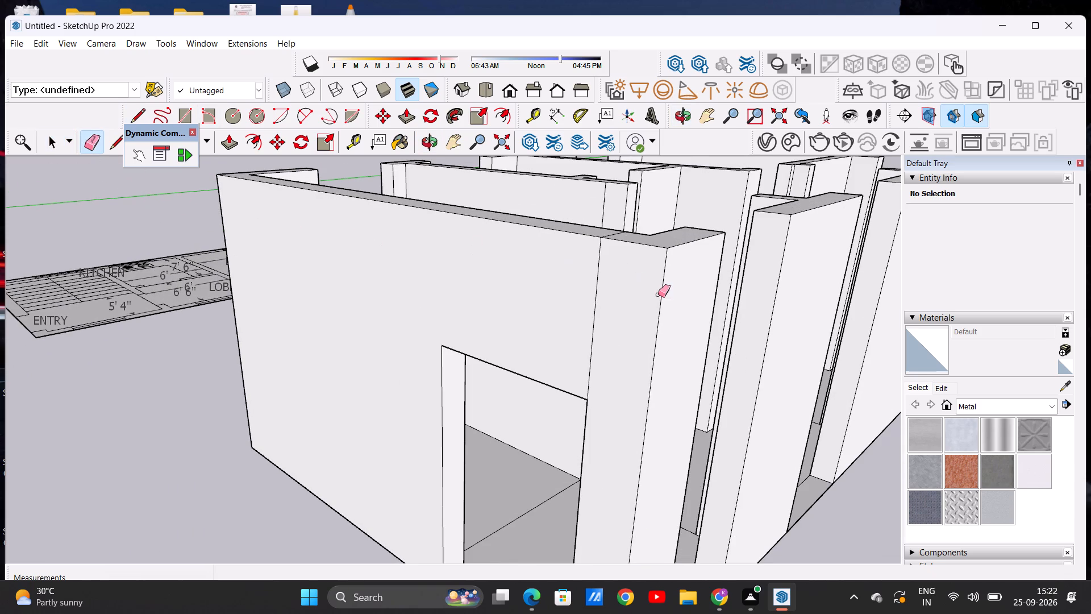
drag(660, 294, 624, 288)
middle_drag(627, 244, 612, 308)
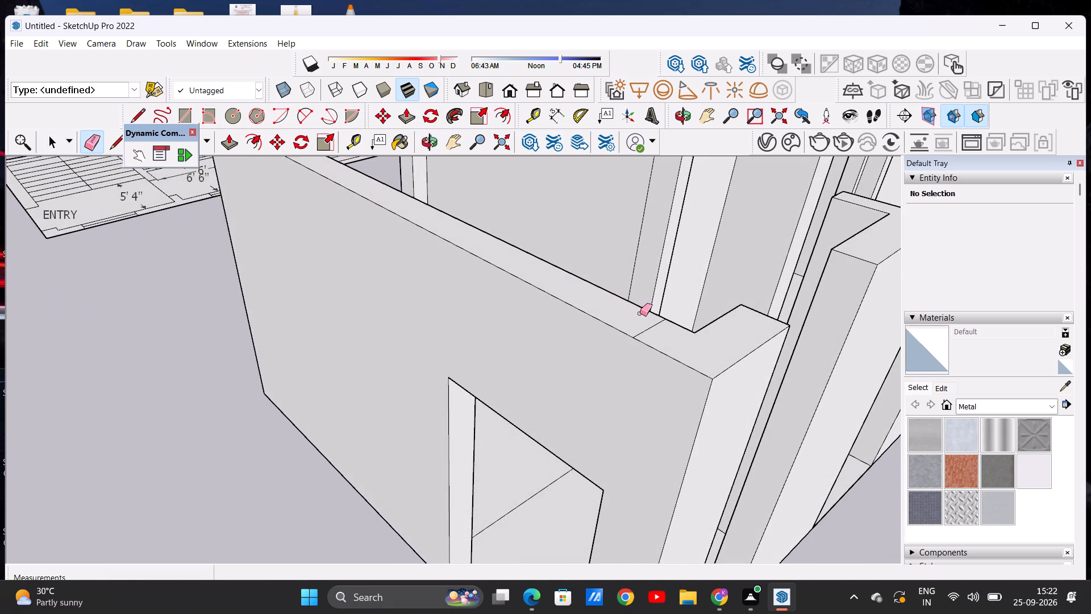
scroll(640, 313, up, 2)
drag(633, 323, 664, 339)
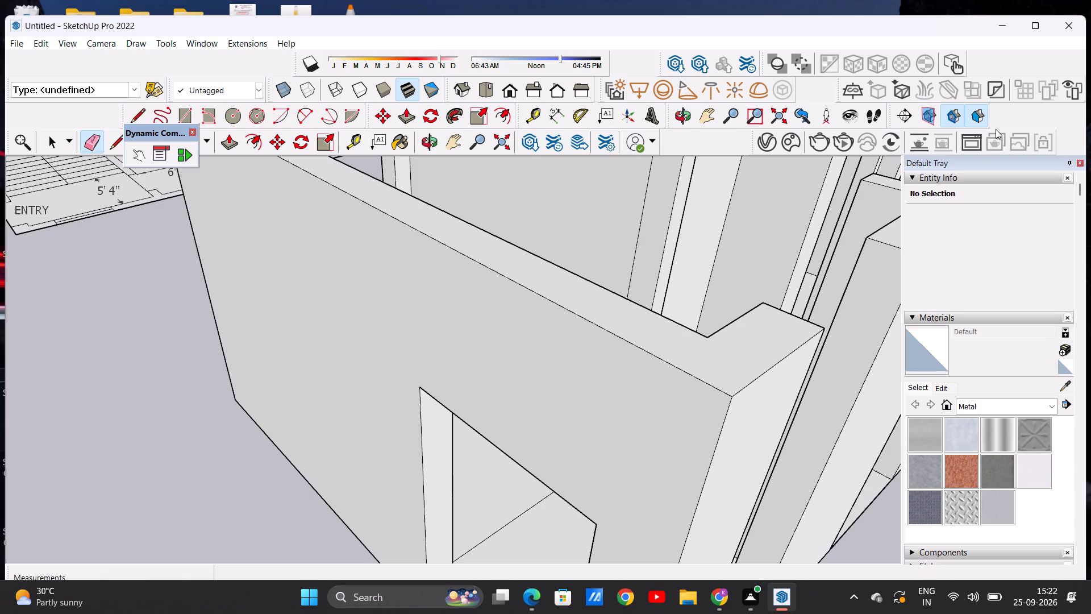
scroll(595, 294, down, 11)
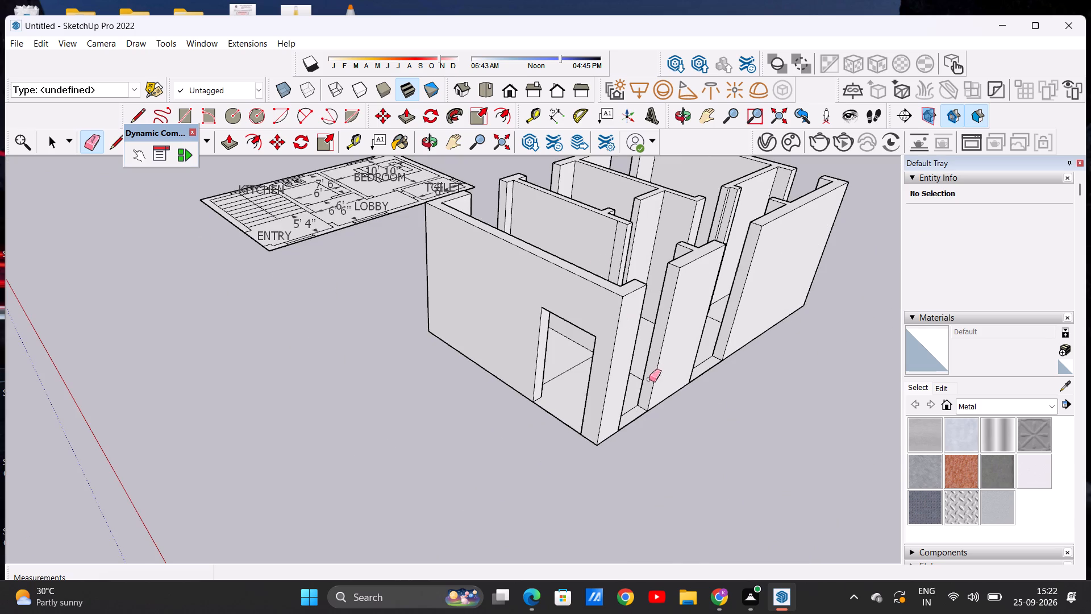
middle_drag(648, 379, 297, 424)
scroll(208, 283, up, 6)
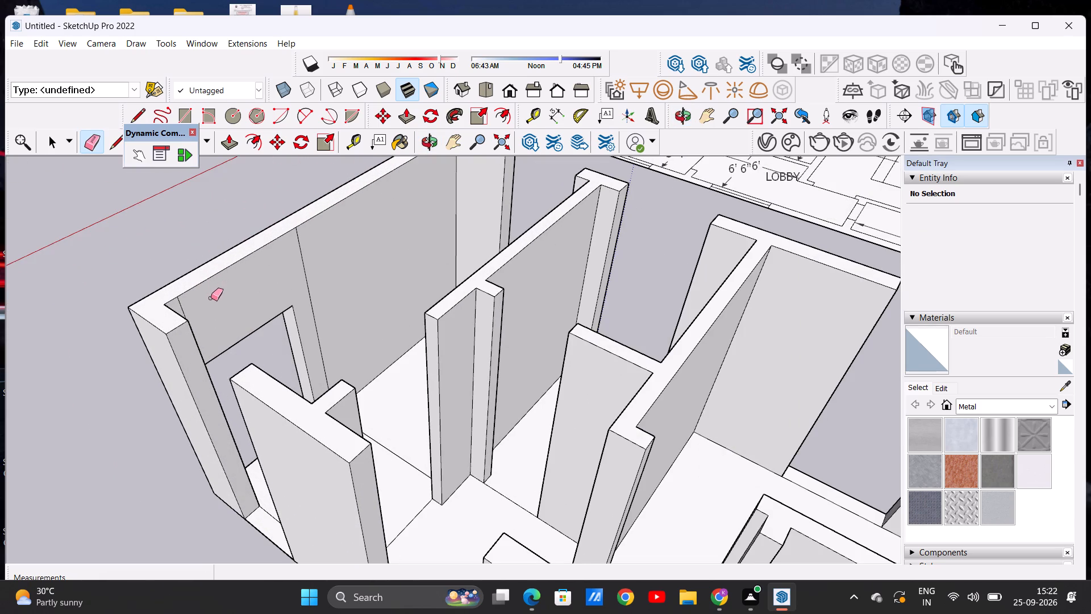
click(182, 307)
Examine the remaining full-height openings along the long outer wall beside the entry.
scroll(280, 310, down, 5)
middle_drag(273, 296, 302, 300)
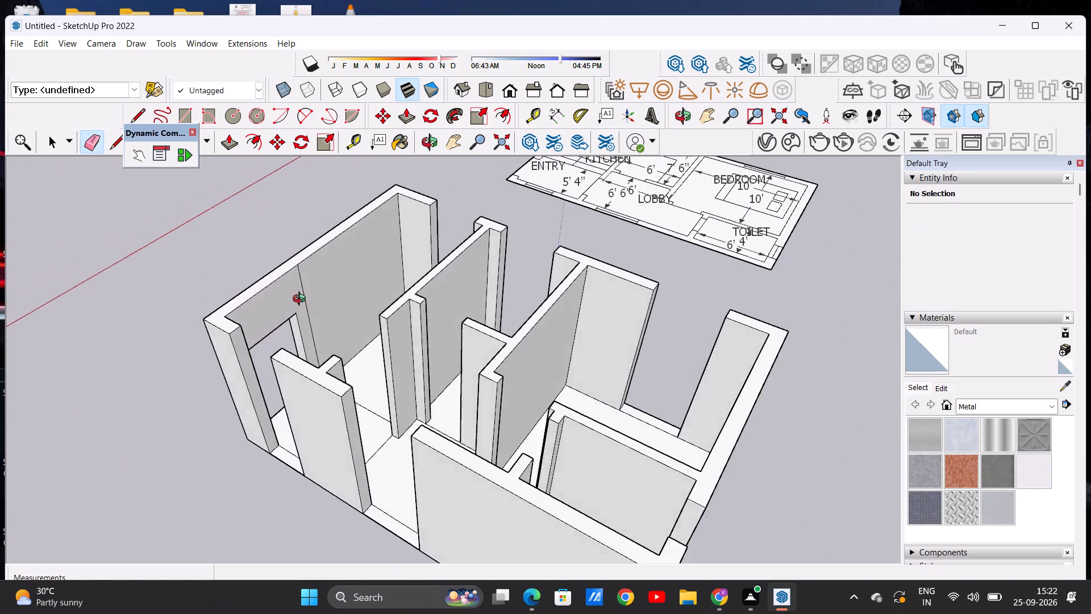
middle_drag(302, 300, 574, 263)
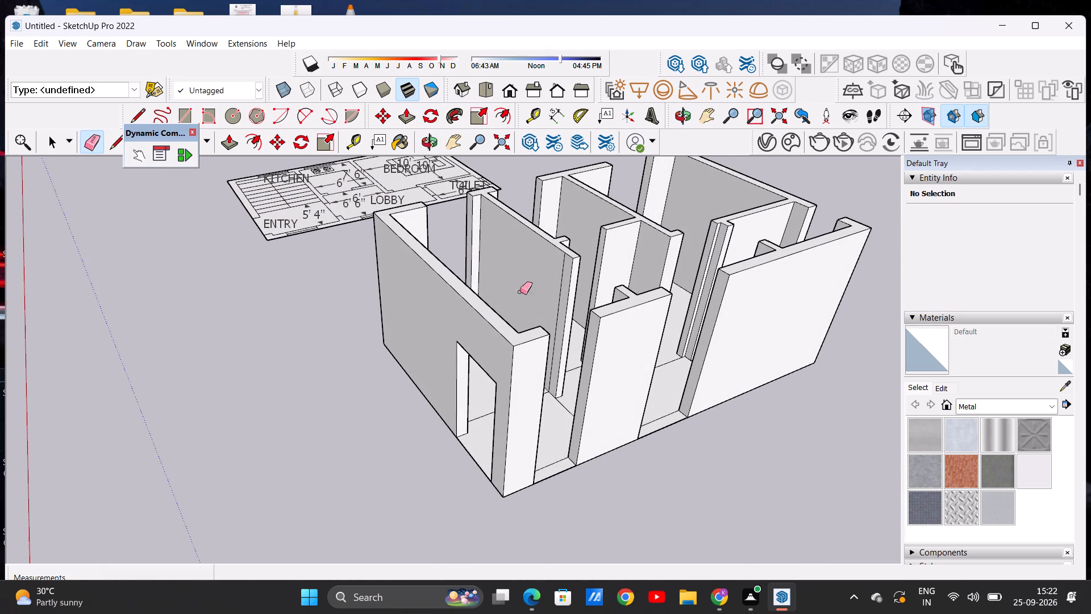
scroll(560, 419, down, 1)
middle_drag(559, 418, 453, 402)
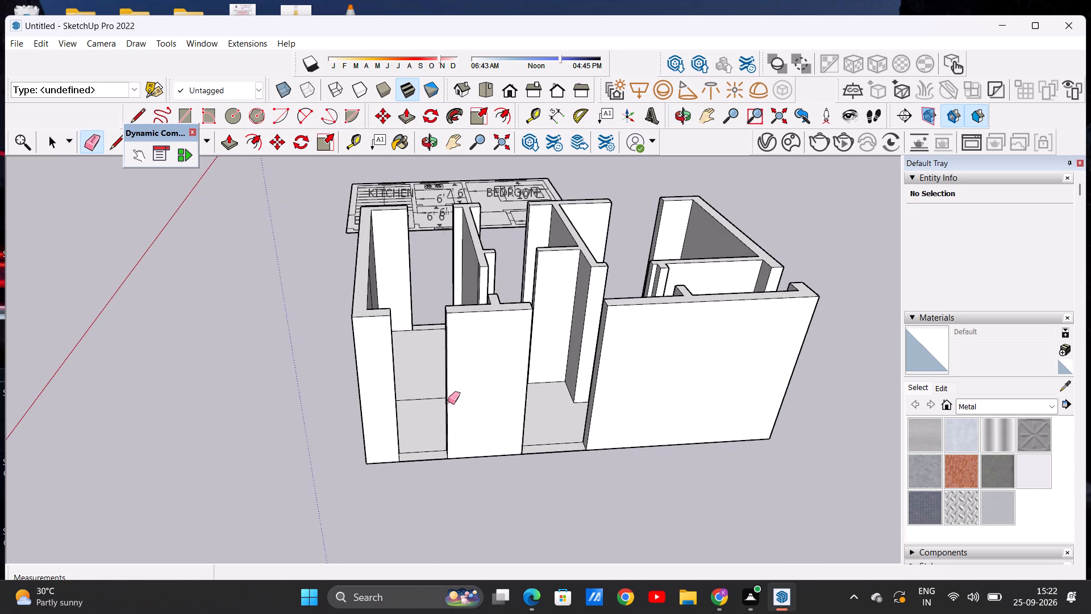
middle_drag(402, 430, 345, 435)
scroll(318, 353, up, 2)
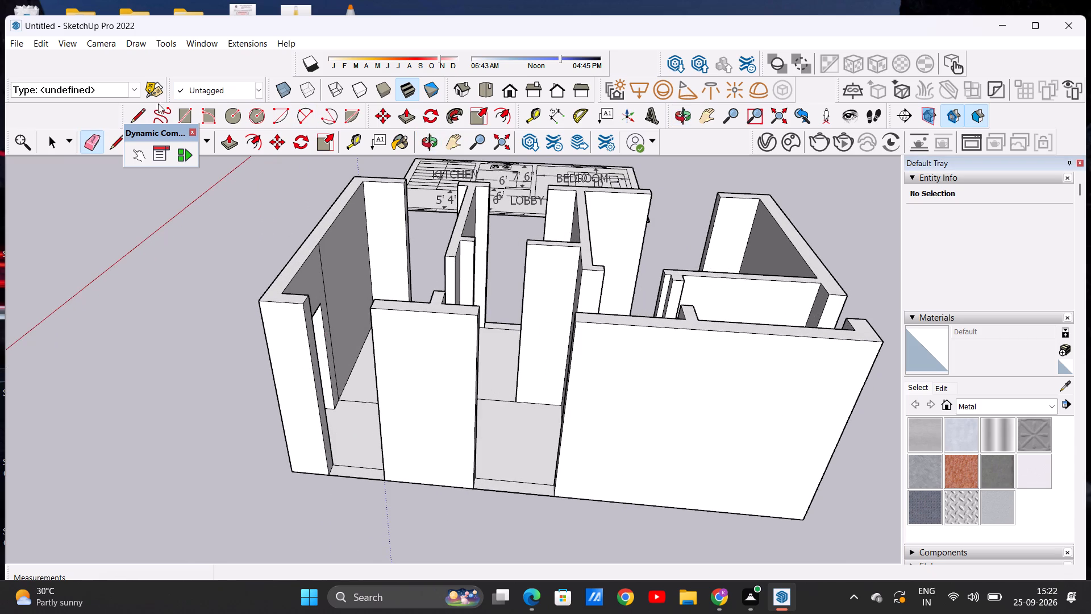
Draw a line across the corner wall's end face at the window opening beside the entry, 3' below the wall top.
click(134, 114)
scroll(270, 374, up, 4)
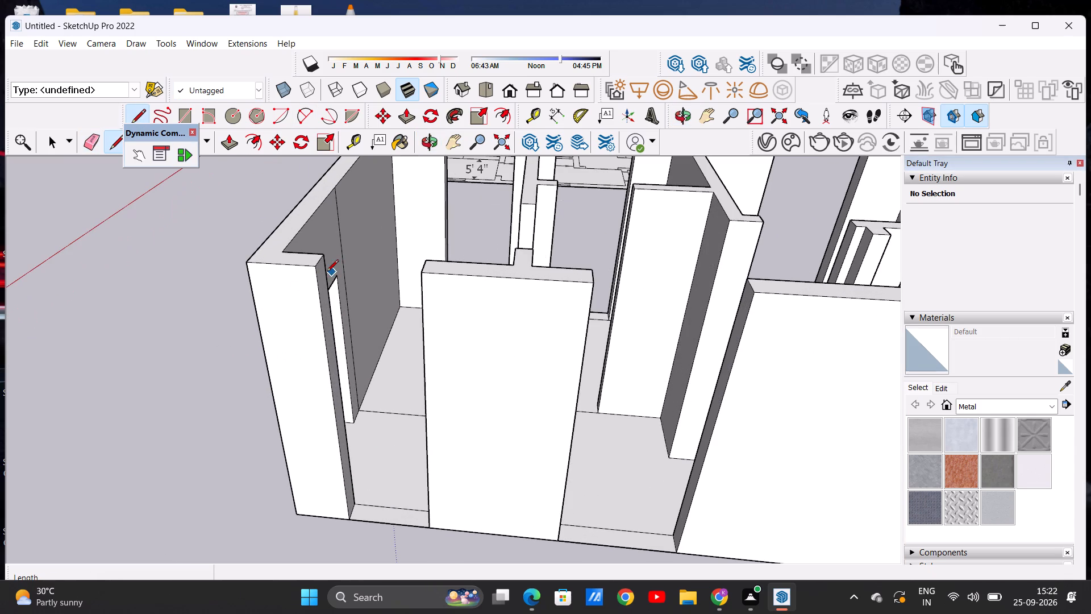
click(315, 269)
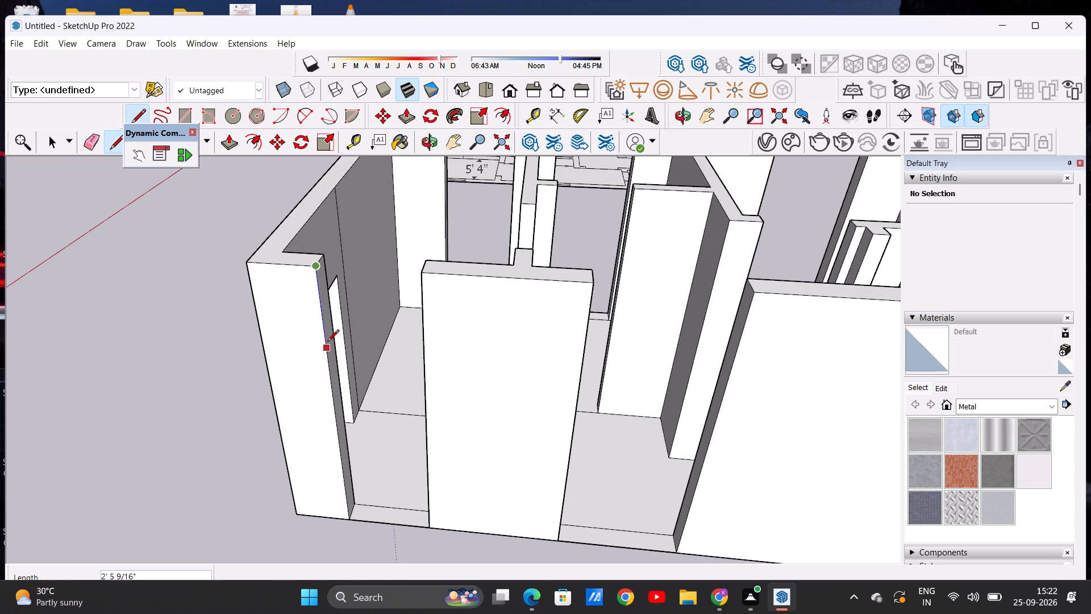
text(3')
key(Return)
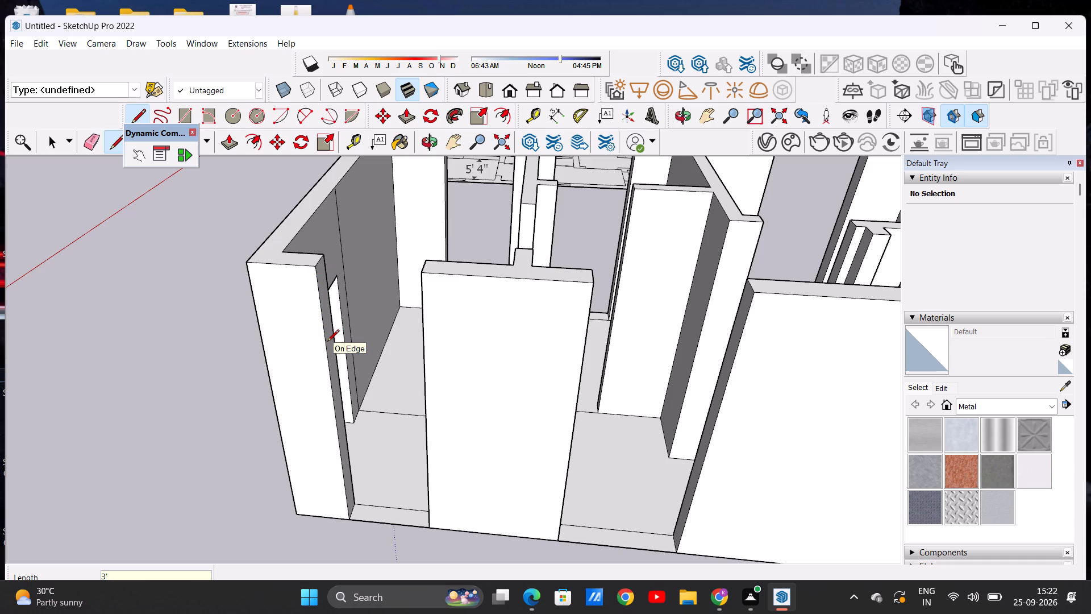
click(326, 358)
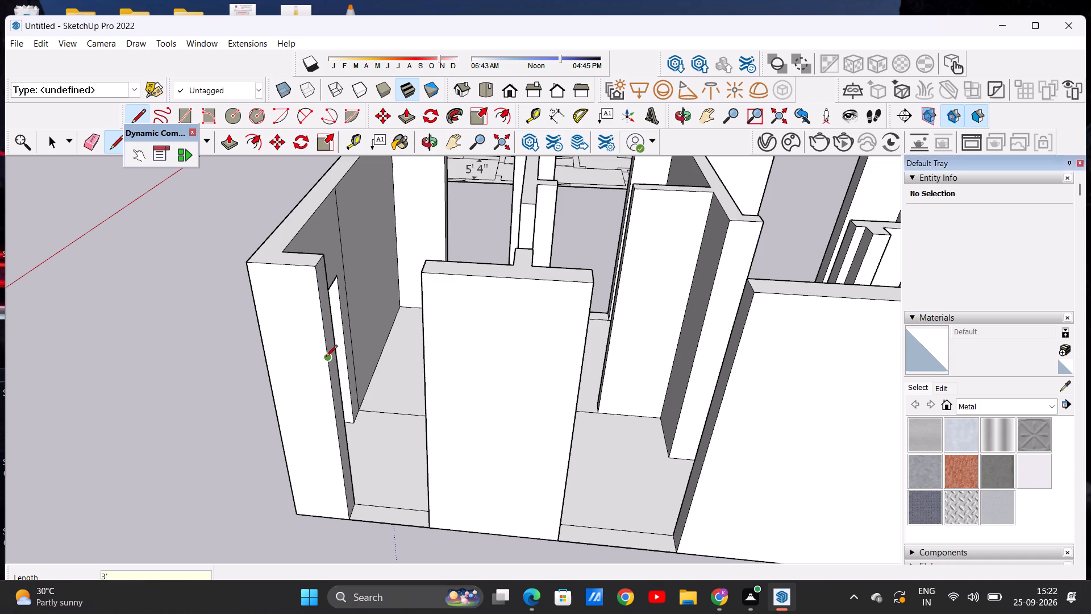
scroll(338, 336, up, 9)
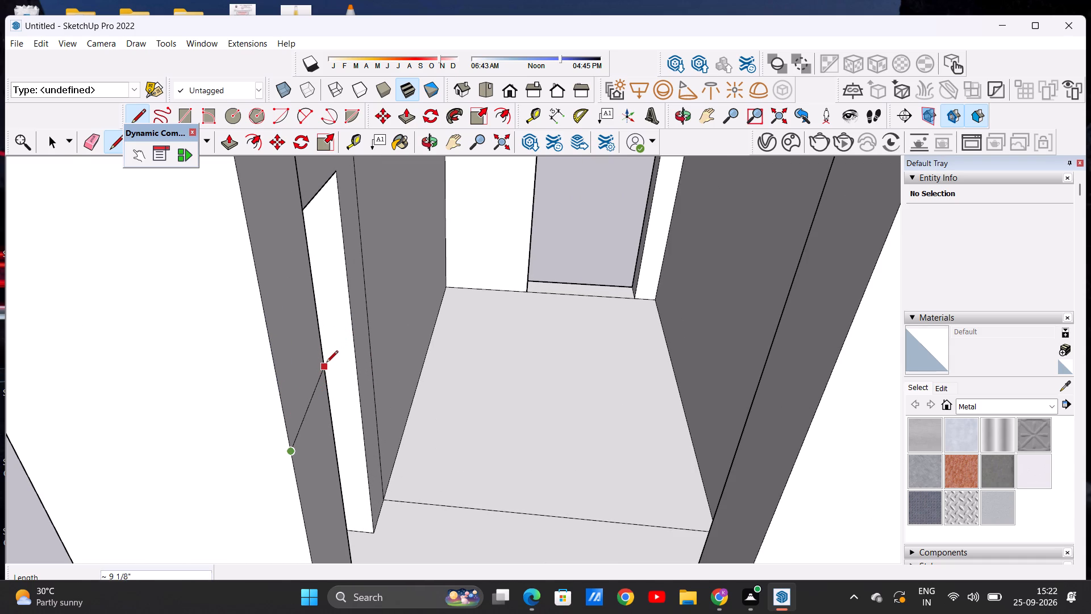
click(326, 365)
Draw a second line across the same end face, 3' above the wall's base, to mark the window sill.
scroll(345, 306, down, 2)
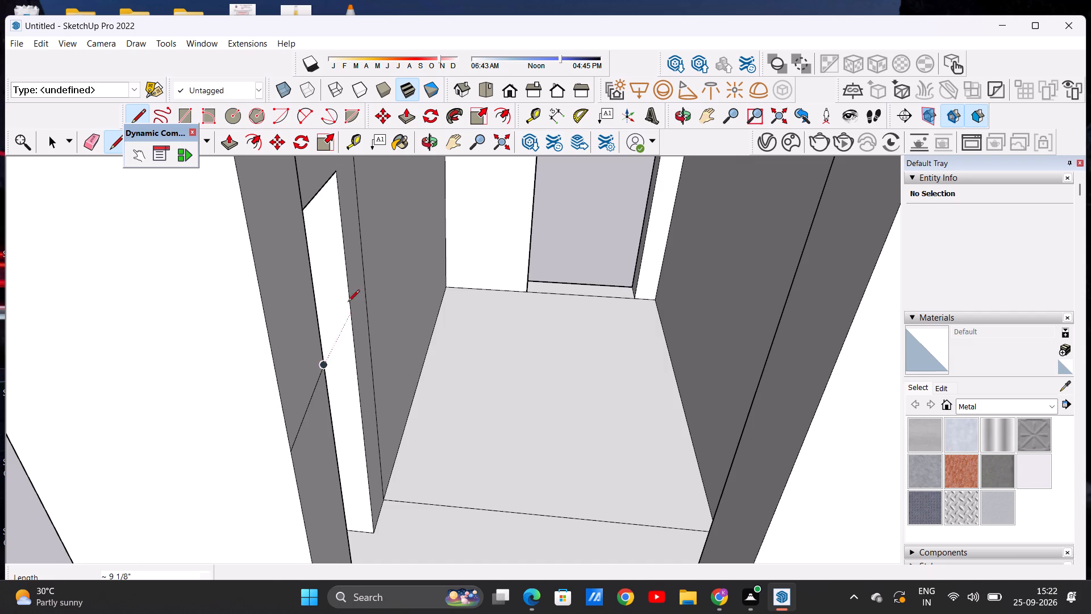
scroll(348, 302, down, 4)
scroll(386, 267, down, 8)
scroll(386, 386, up, 10)
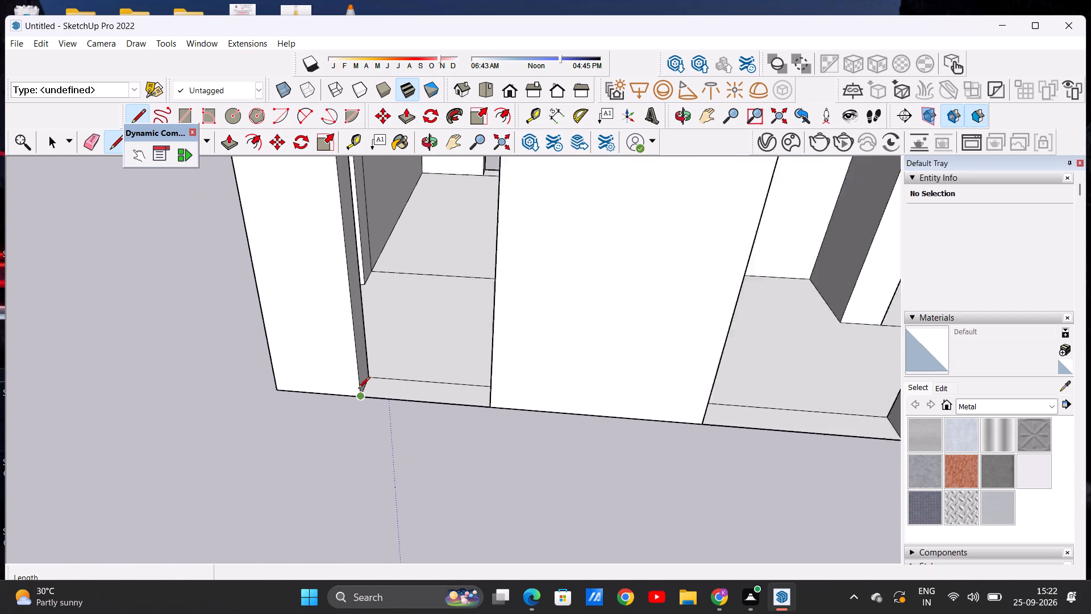
scroll(358, 389, up, 3)
click(359, 399)
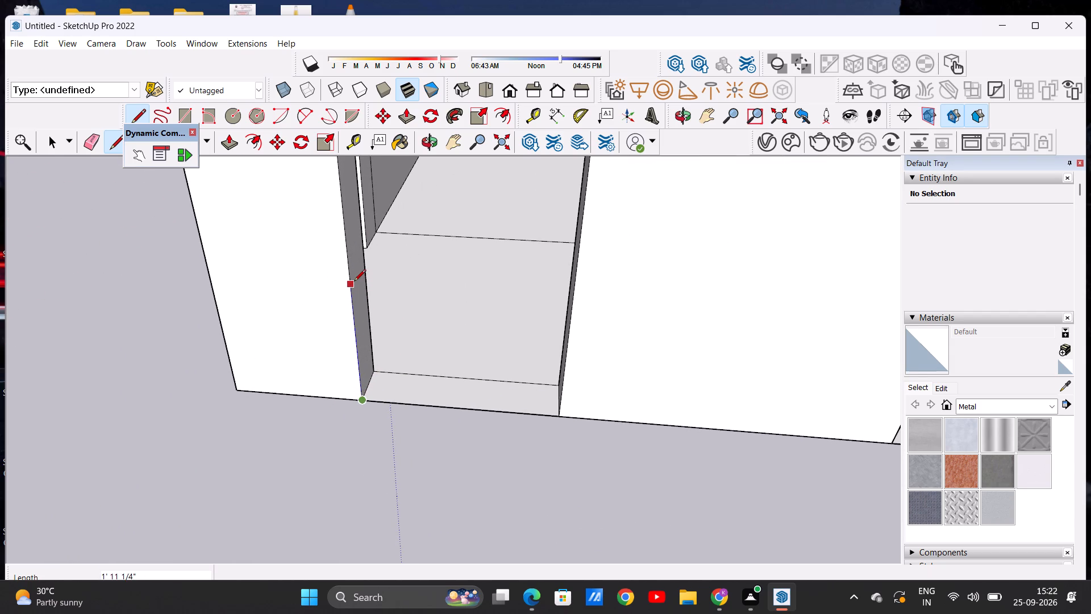
text(3')
key(Return)
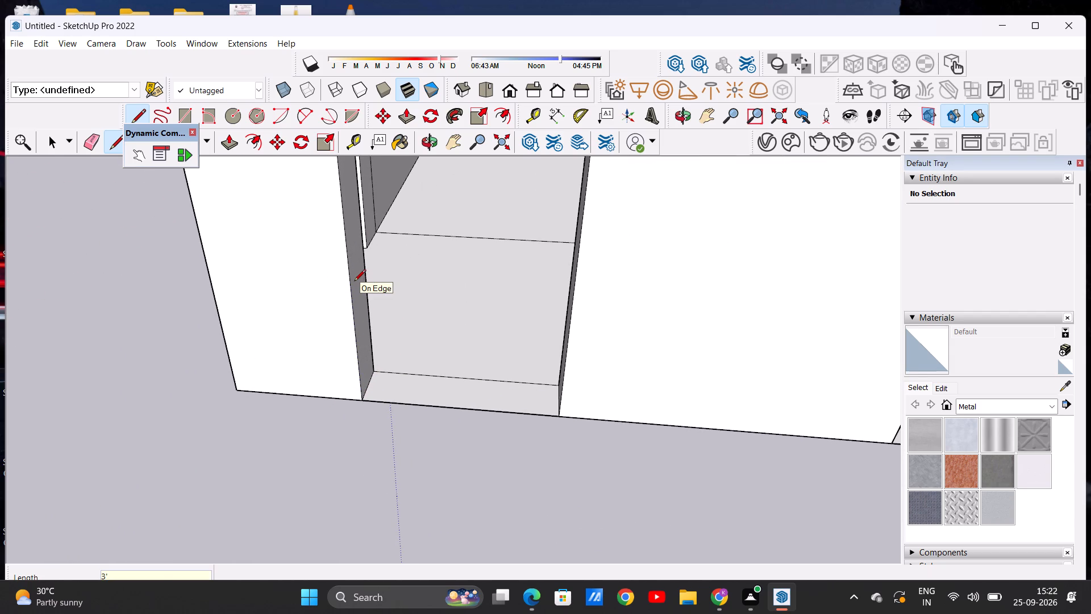
scroll(347, 301, down, 5)
scroll(346, 264, up, 5)
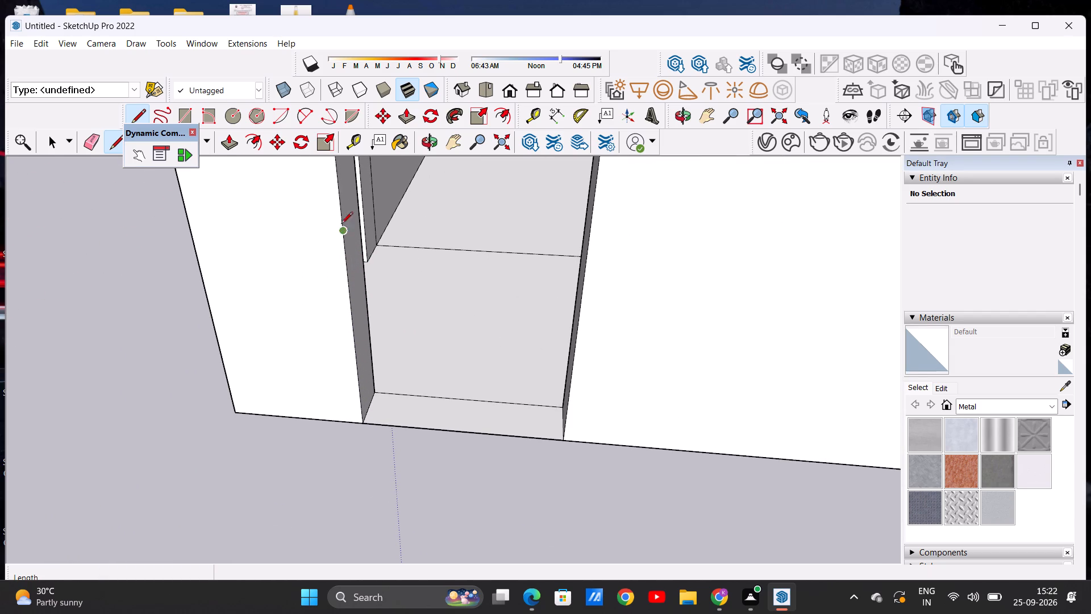
click(342, 232)
scroll(363, 211, up, 6)
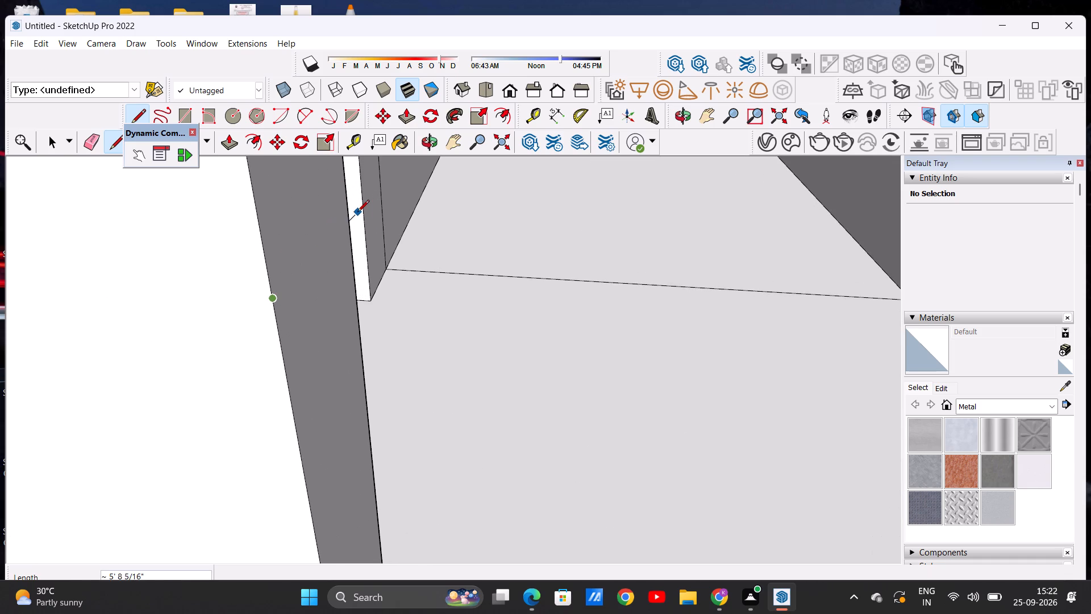
click(351, 218)
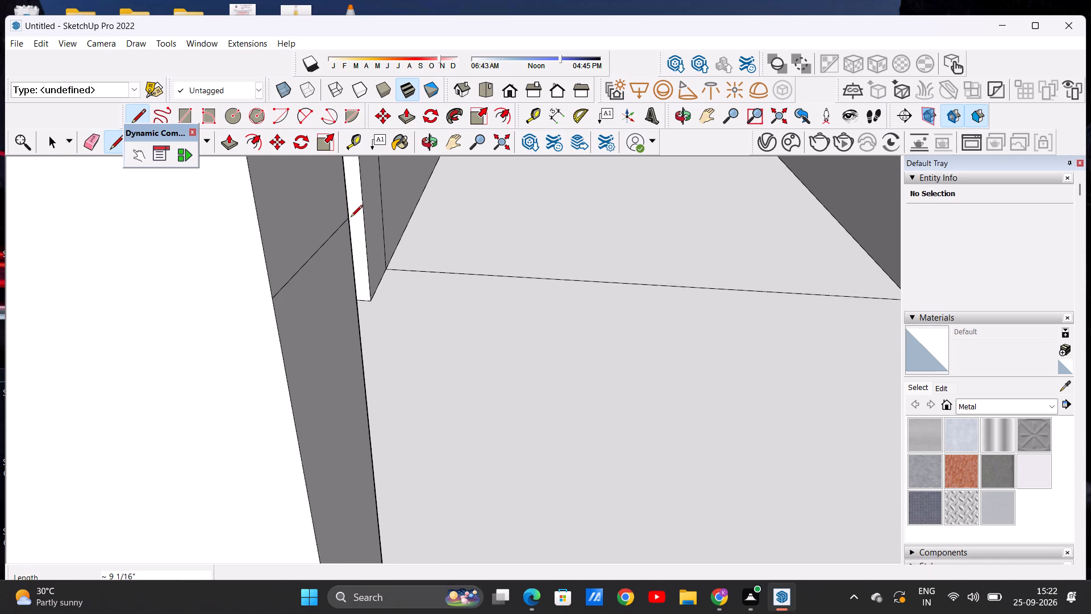
scroll(351, 218, up, 5)
scroll(349, 229, down, 3)
scroll(339, 238, up, 6)
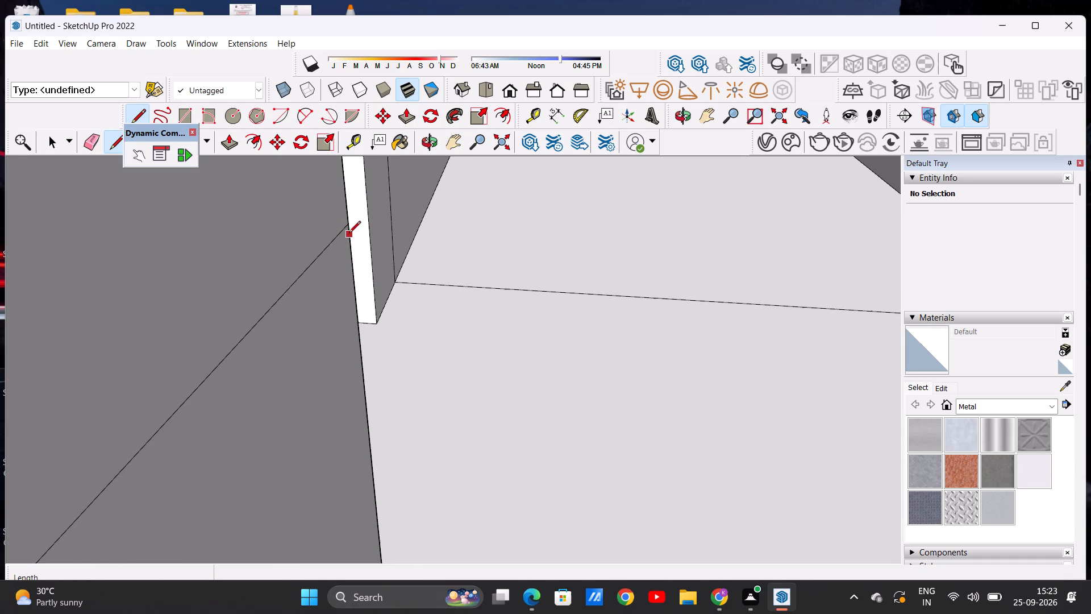
scroll(345, 229, up, 5)
key(space)
Push/Pull the upper part of that end face about 2' 11" across the opening to the adjacent wall, forming the window lintel.
scroll(330, 265, down, 5)
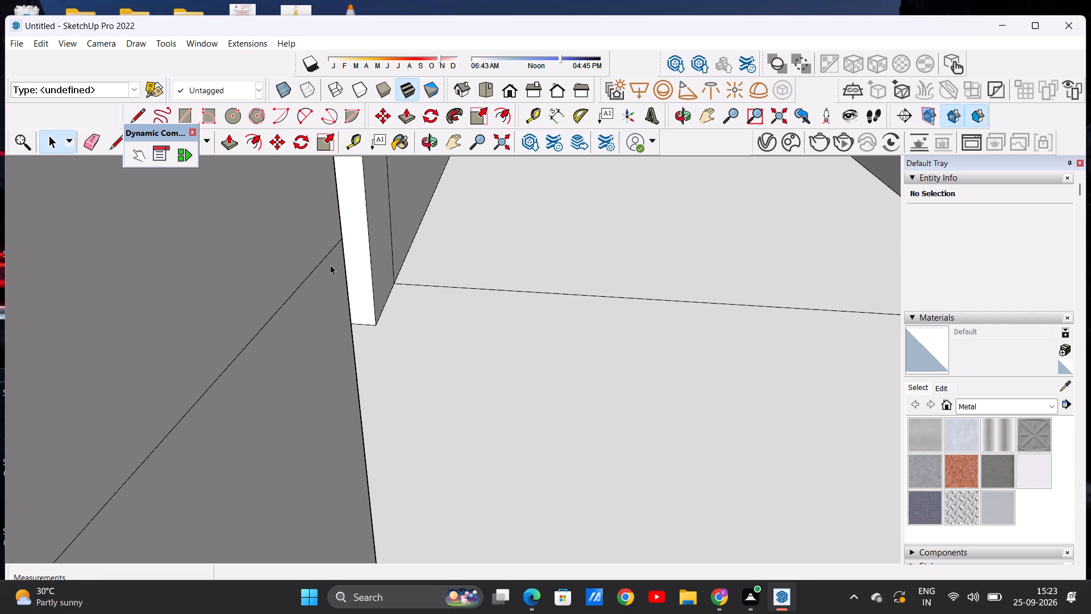
scroll(330, 265, down, 20)
scroll(330, 265, down, 16)
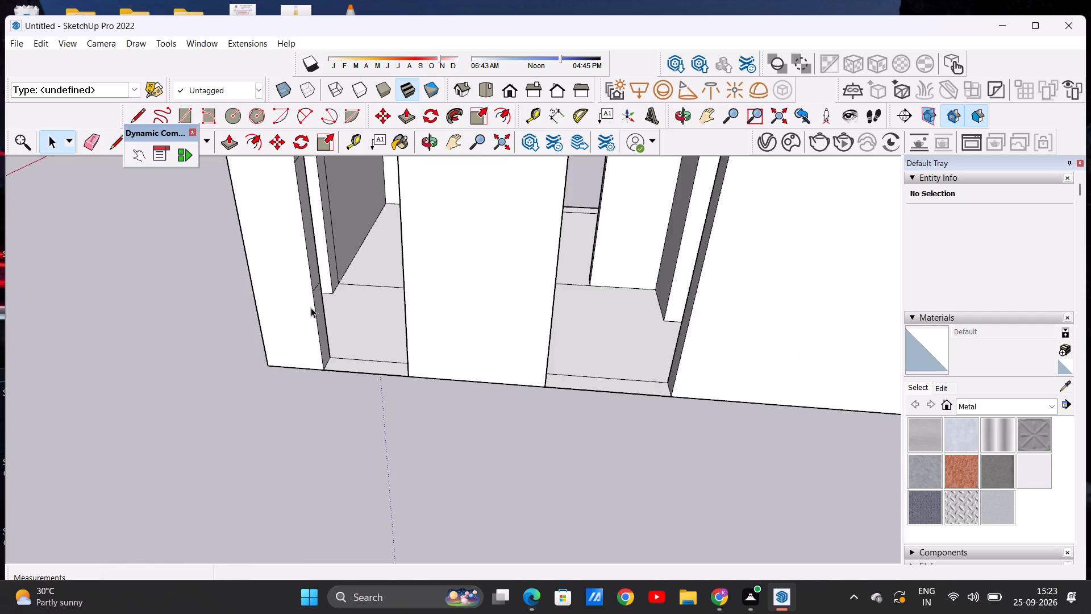
scroll(311, 308, down, 6)
scroll(321, 222, up, 10)
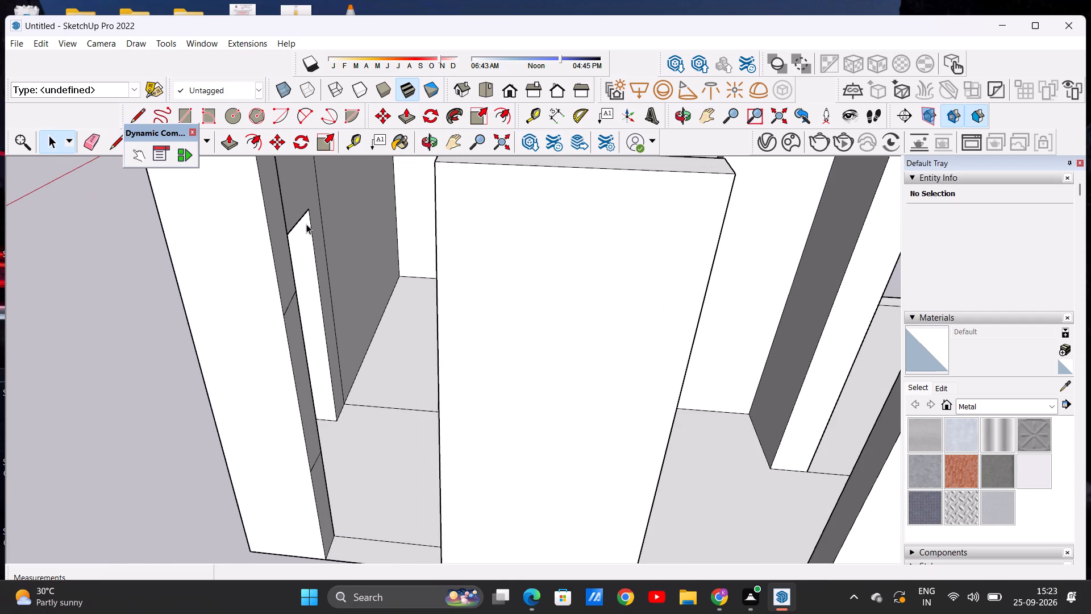
click(230, 140)
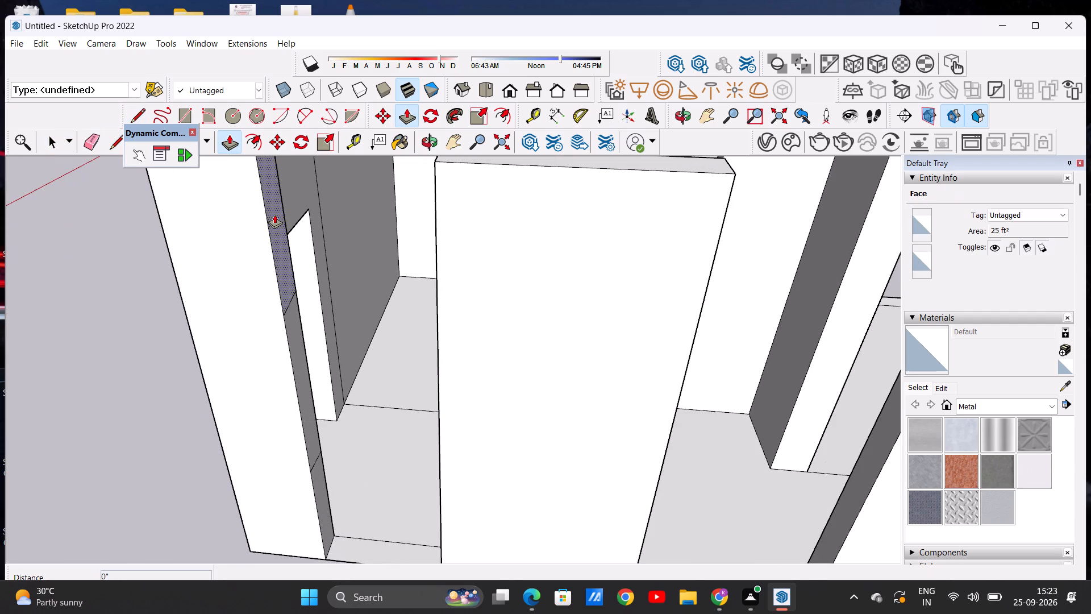
click(274, 214)
click(436, 161)
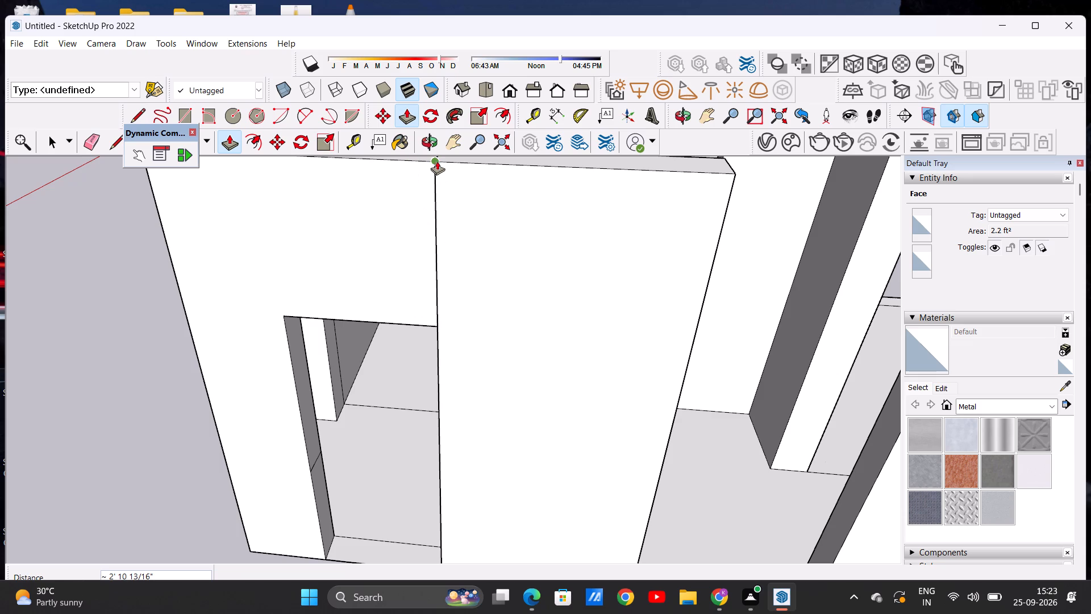
Push/Pull the lower part of that end face about 2' 11" across to the adjacent wall, forming the wall below the window.
scroll(345, 334, down, 5)
scroll(302, 450, up, 6)
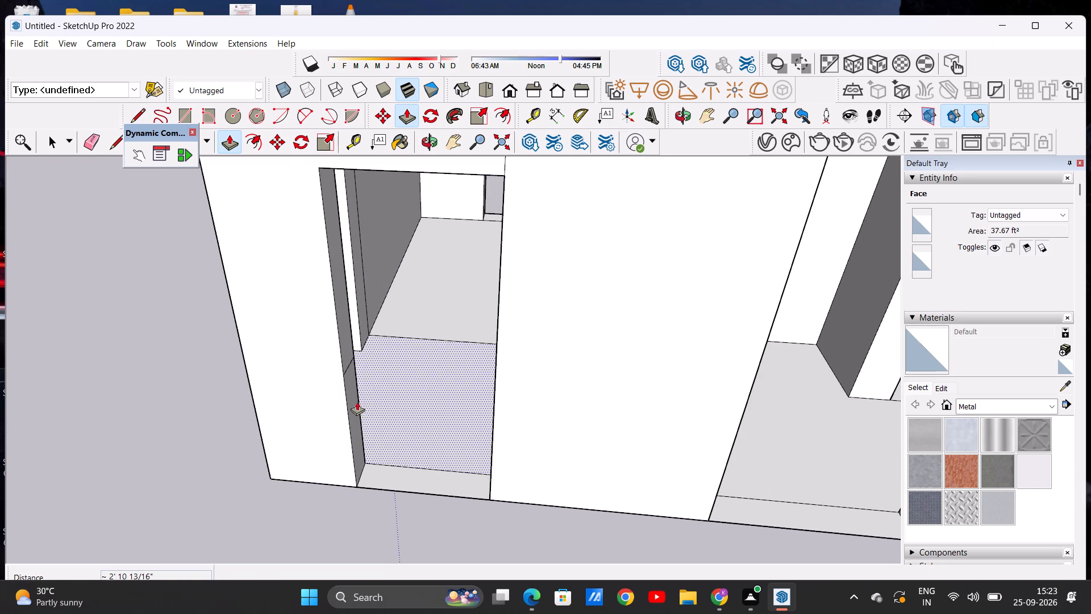
click(353, 398)
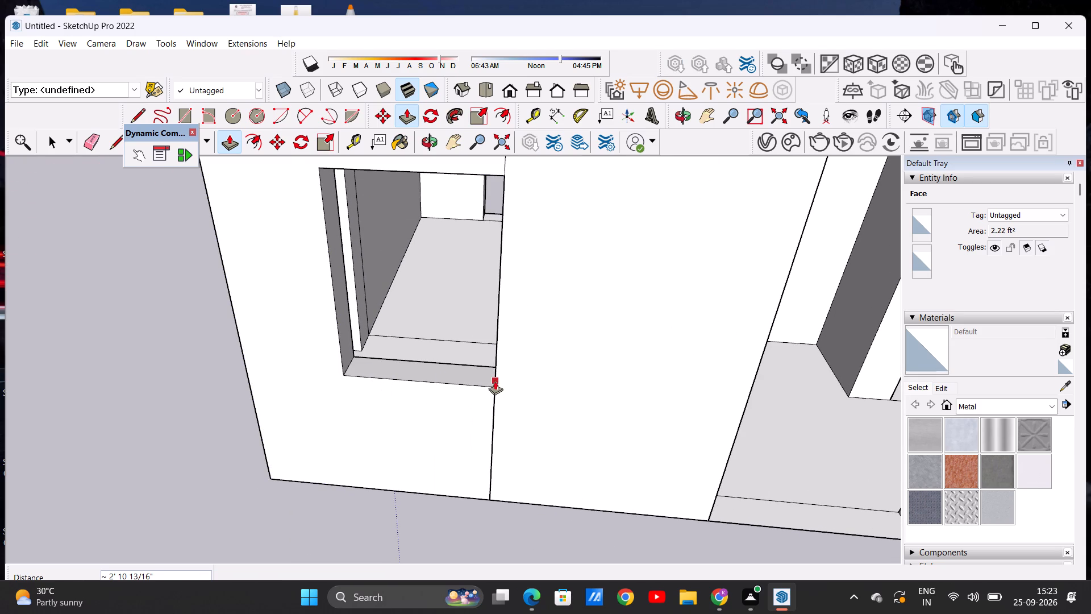
click(495, 381)
scroll(445, 406, down, 11)
key(space)
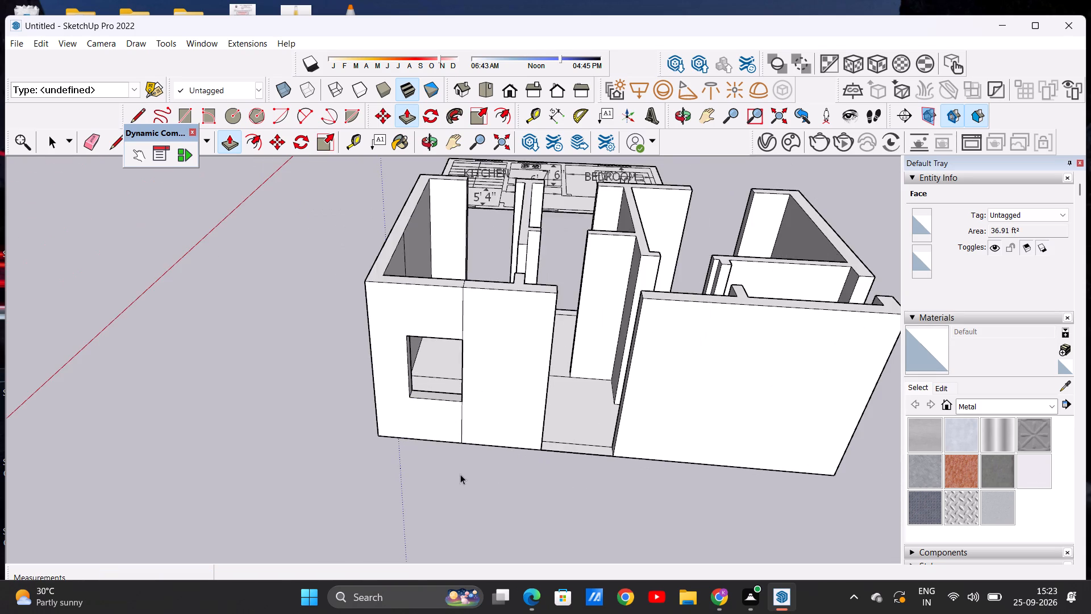
Erase the seam lines above and below the new window on the outer wall face, and the seam across the wall top.
middle_drag(460, 474, 375, 441)
scroll(463, 329, up, 1)
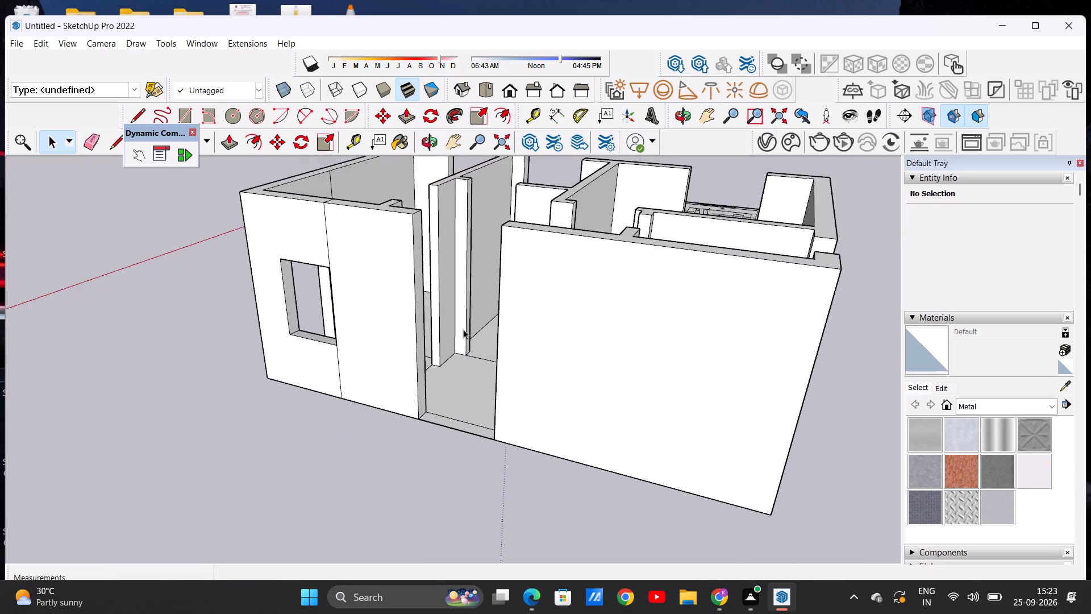
scroll(463, 329, up, 1)
click(139, 110)
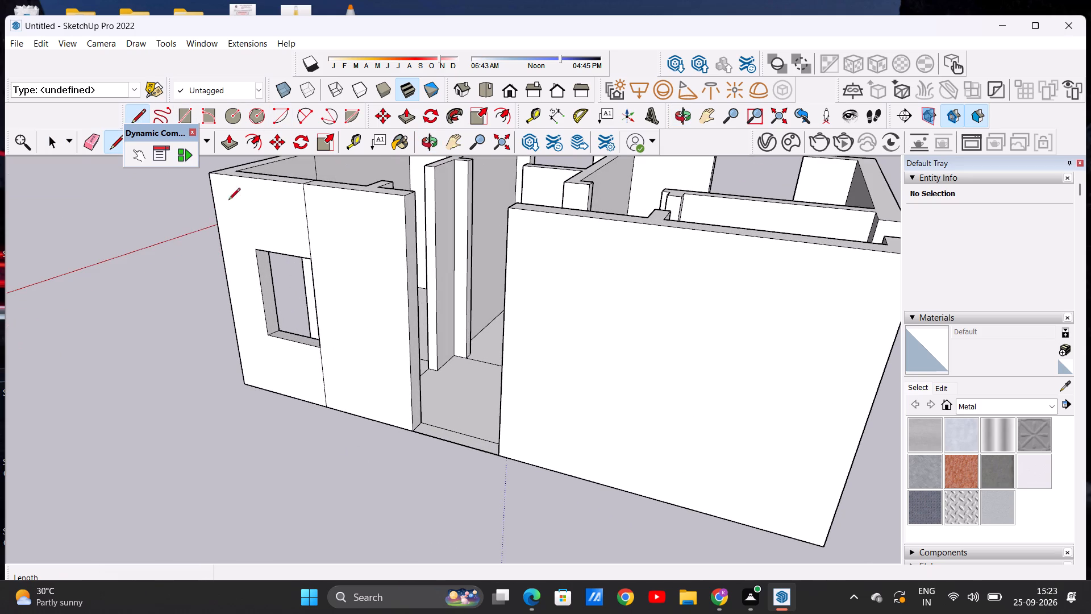
key(space)
click(90, 137)
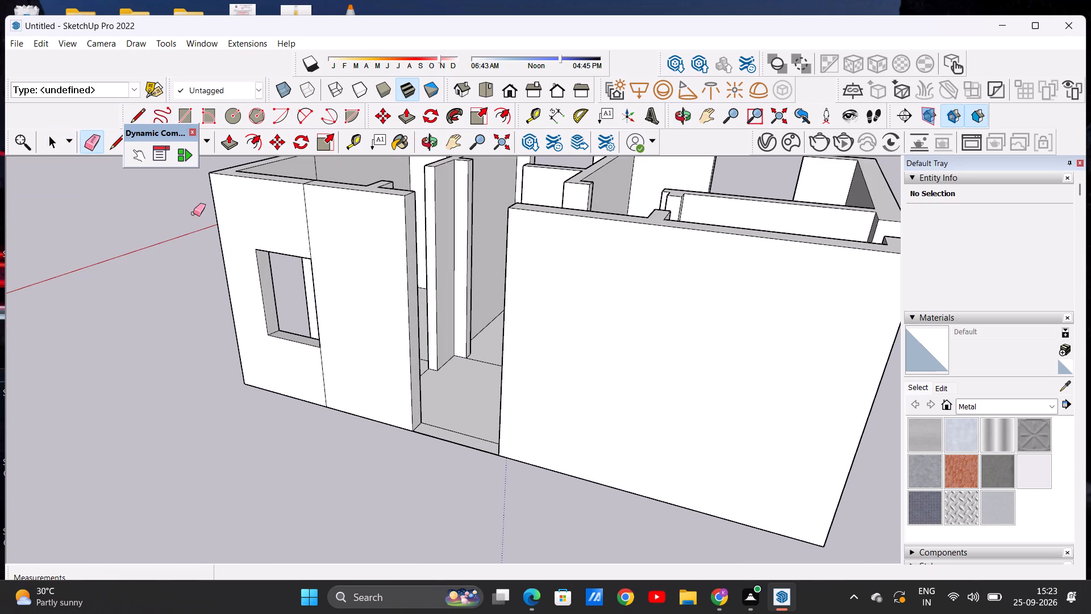
drag(287, 216, 310, 218)
drag(310, 359, 318, 364)
drag(318, 364, 335, 364)
scroll(349, 267, down, 2)
middle_drag(345, 207, 306, 359)
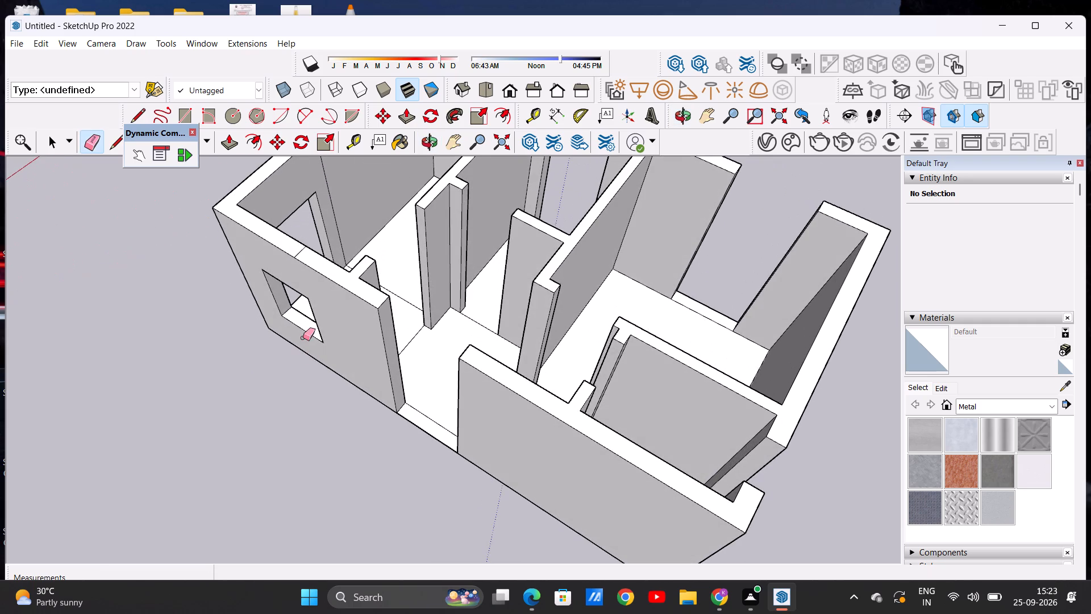
scroll(308, 256, up, 4)
drag(287, 241, 309, 256)
scroll(311, 265, down, 6)
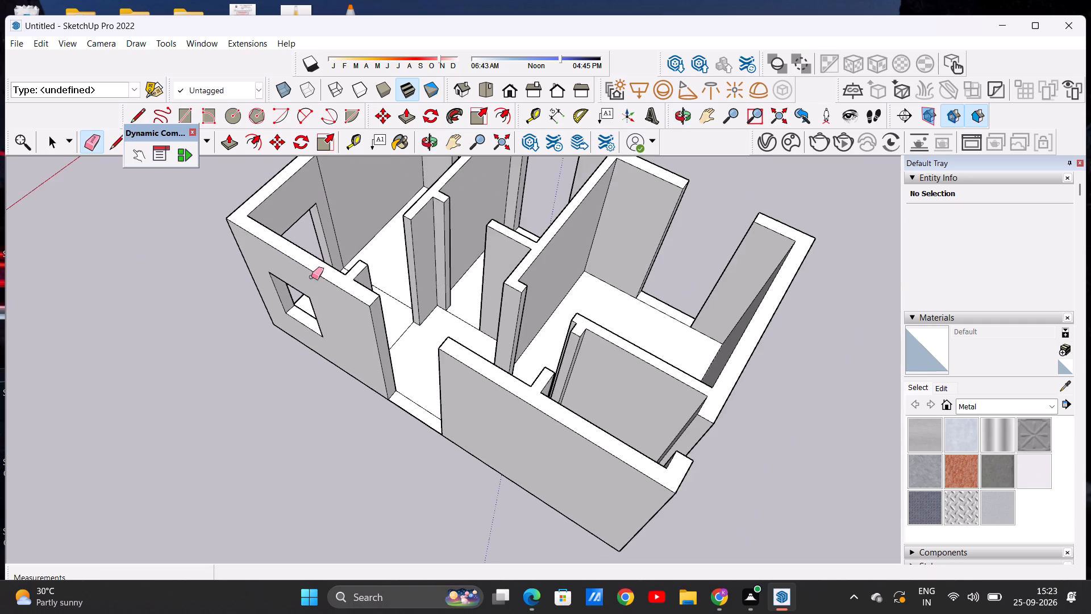
Erase the seam lines above and below the new window on the inner wall face.
middle_drag(388, 277, 159, 254)
scroll(156, 272, down, 3)
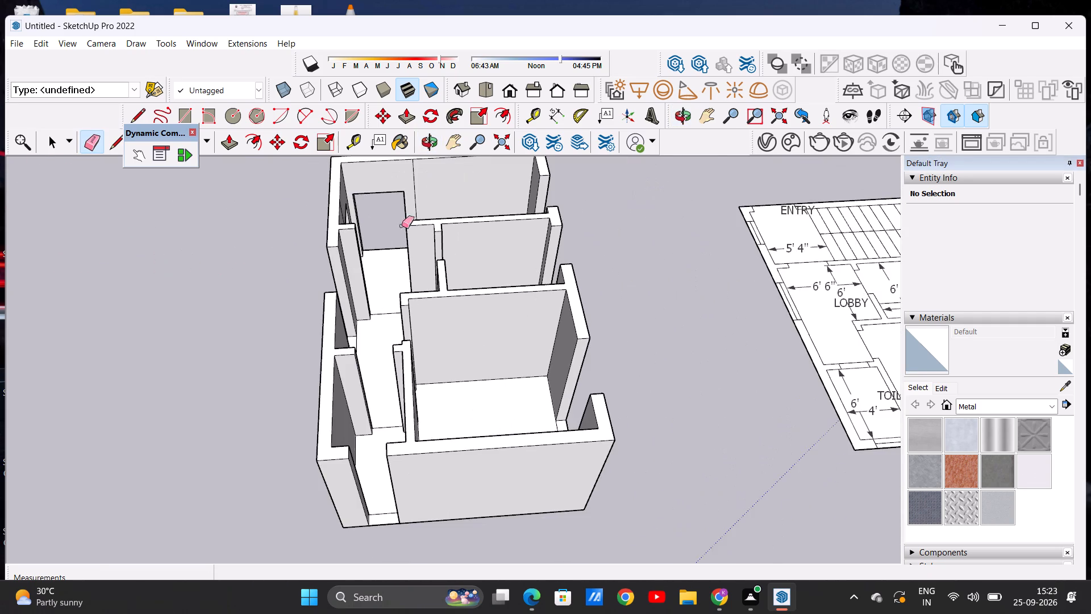
middle_drag(430, 209, 193, 226)
scroll(569, 195, up, 6)
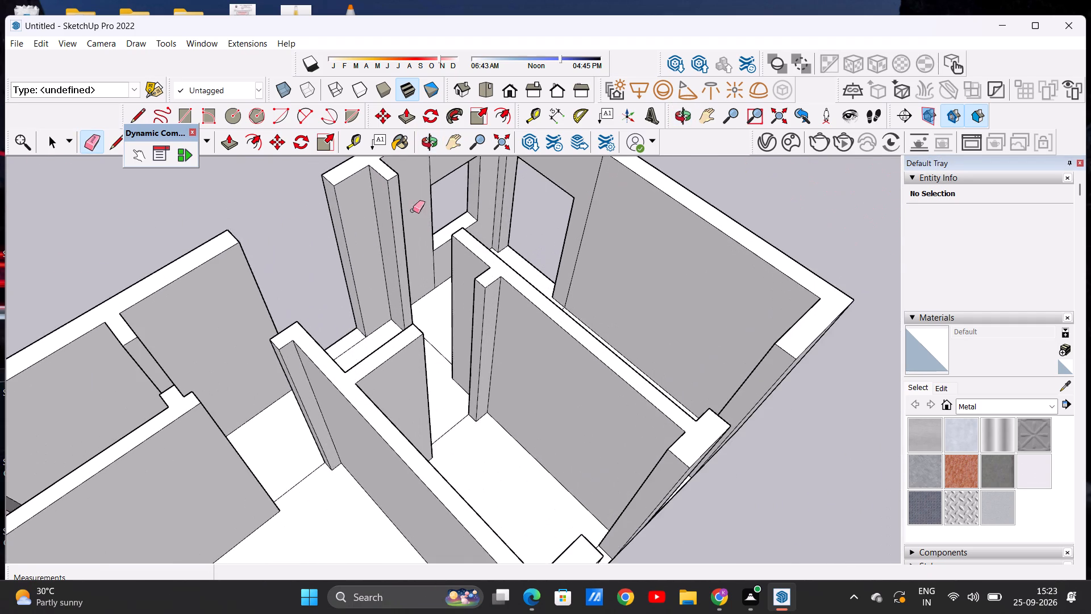
scroll(459, 210, down, 10)
scroll(446, 180, up, 16)
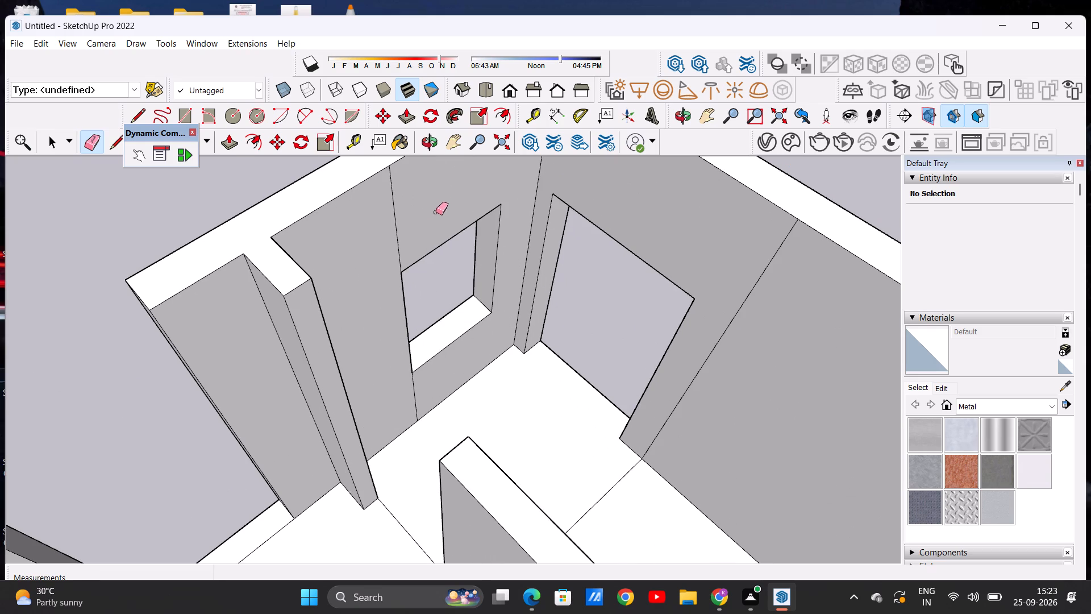
click(393, 209)
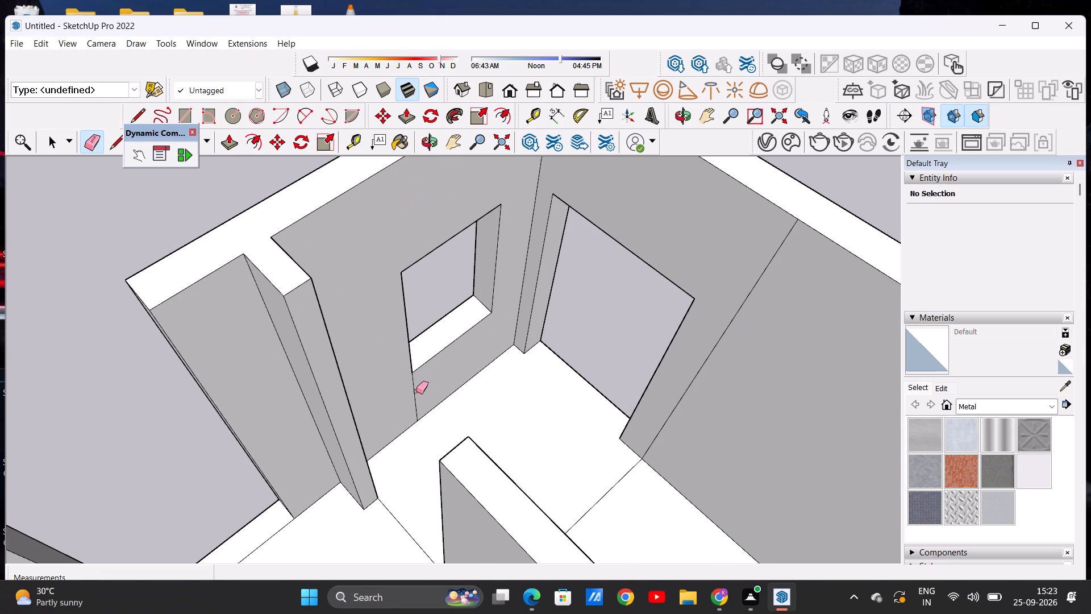
click(416, 392)
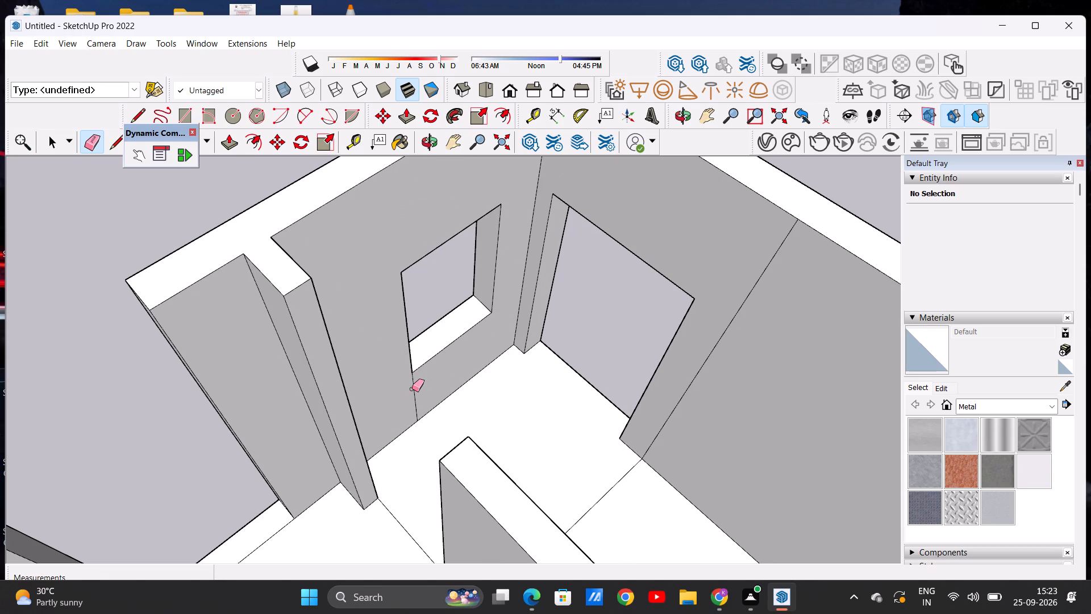
click(412, 389)
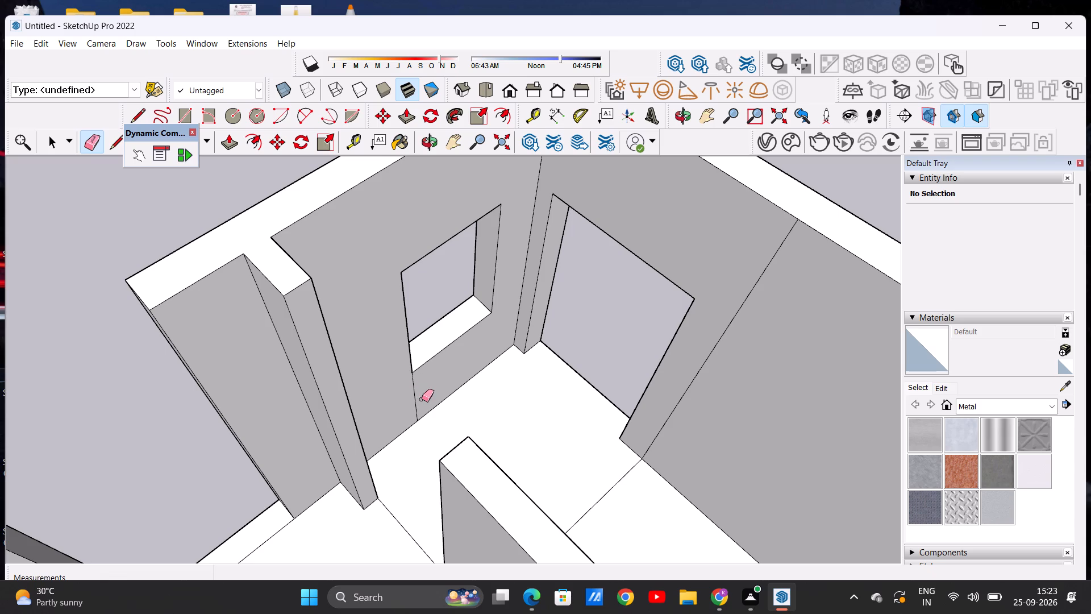
click(417, 396)
click(415, 399)
drag(416, 395, 421, 392)
Draw a 9" line across the wall's end face at the adjacent outer-wall opening, 3' below the wall top, to mark the window head.
scroll(438, 404, down, 12)
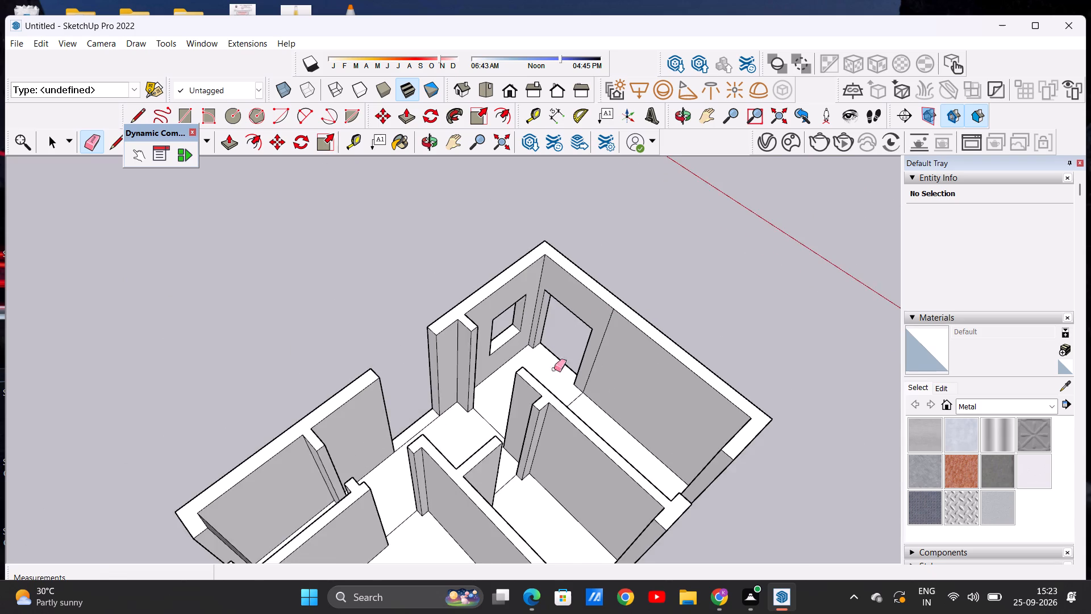
scroll(554, 369, down, 2)
middle_drag(381, 415, 738, 278)
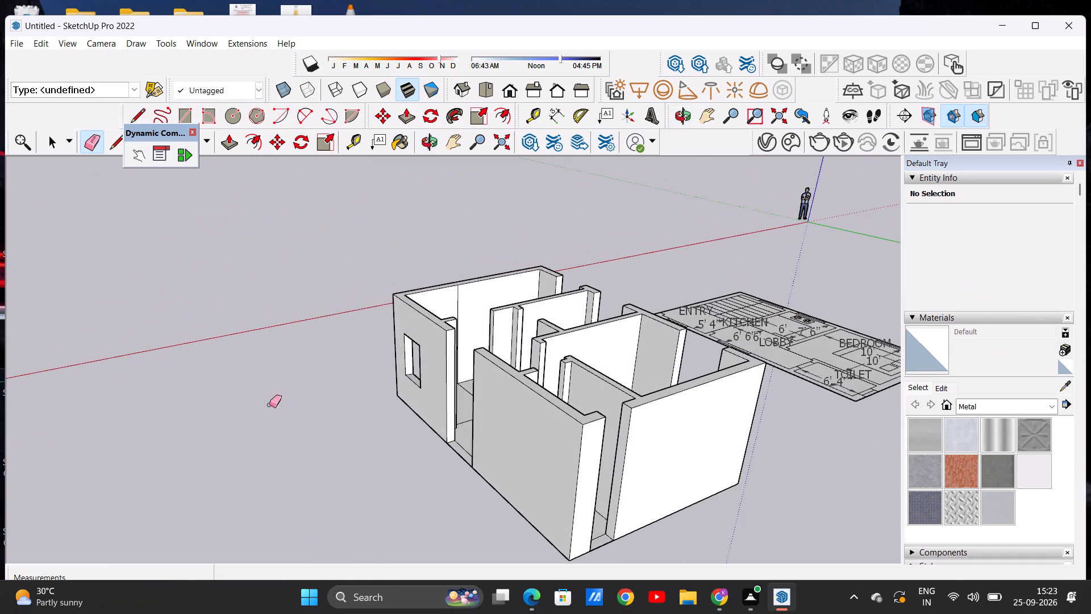
scroll(426, 445, up, 4)
key(space)
middle_drag(456, 443, 565, 422)
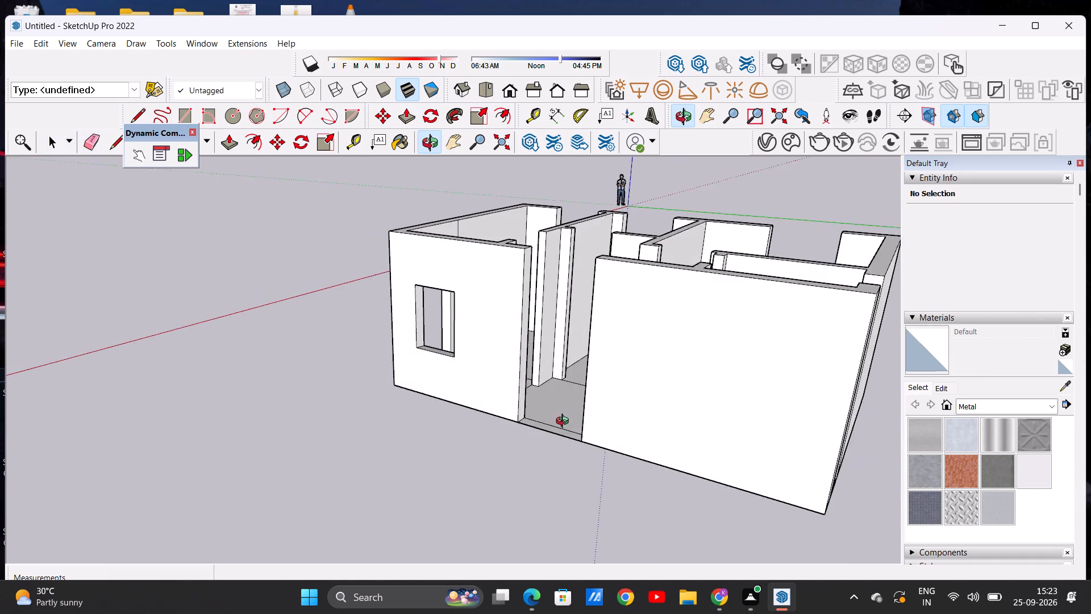
middle_drag(565, 422, 518, 446)
scroll(551, 254, up, 4)
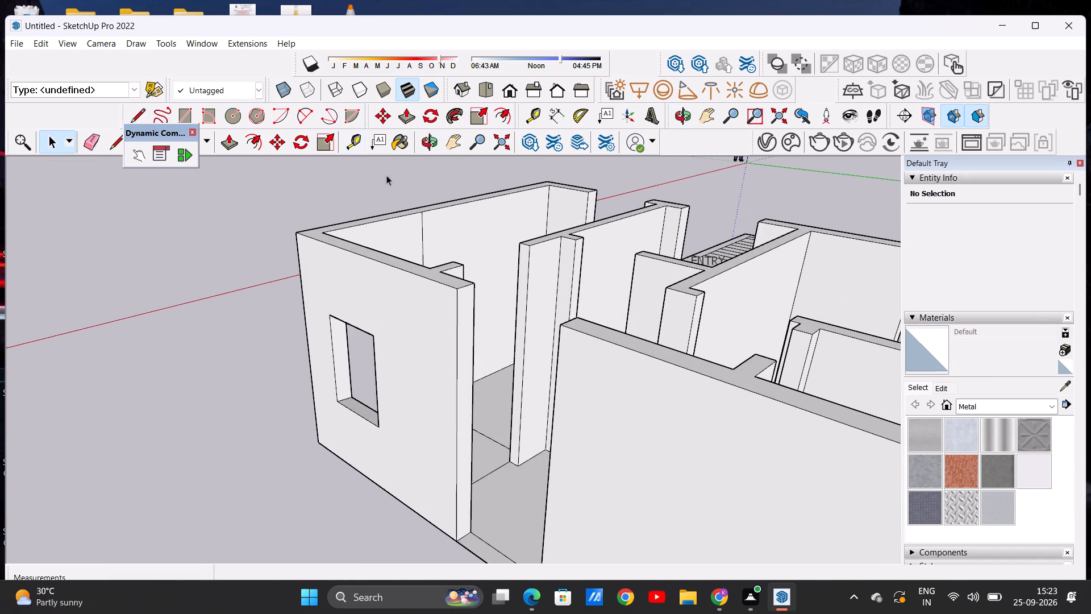
click(143, 110)
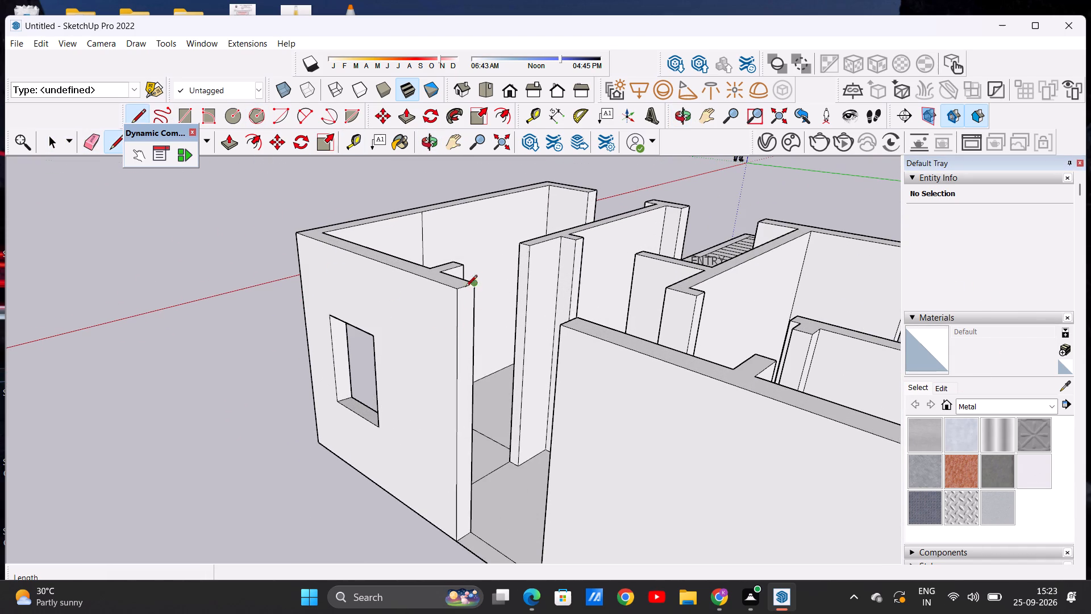
click(457, 292)
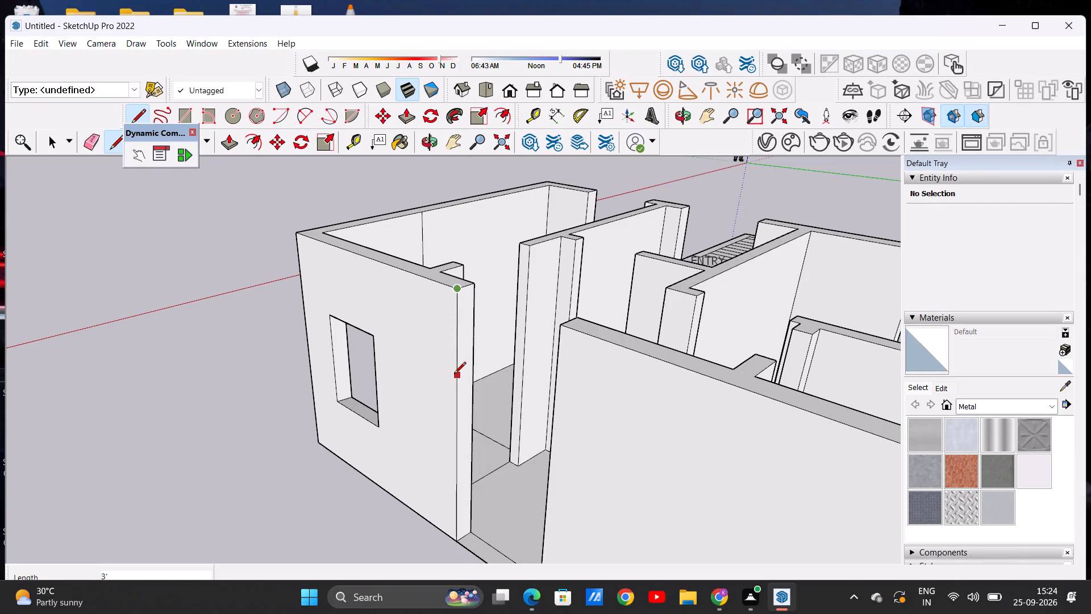
key(3)
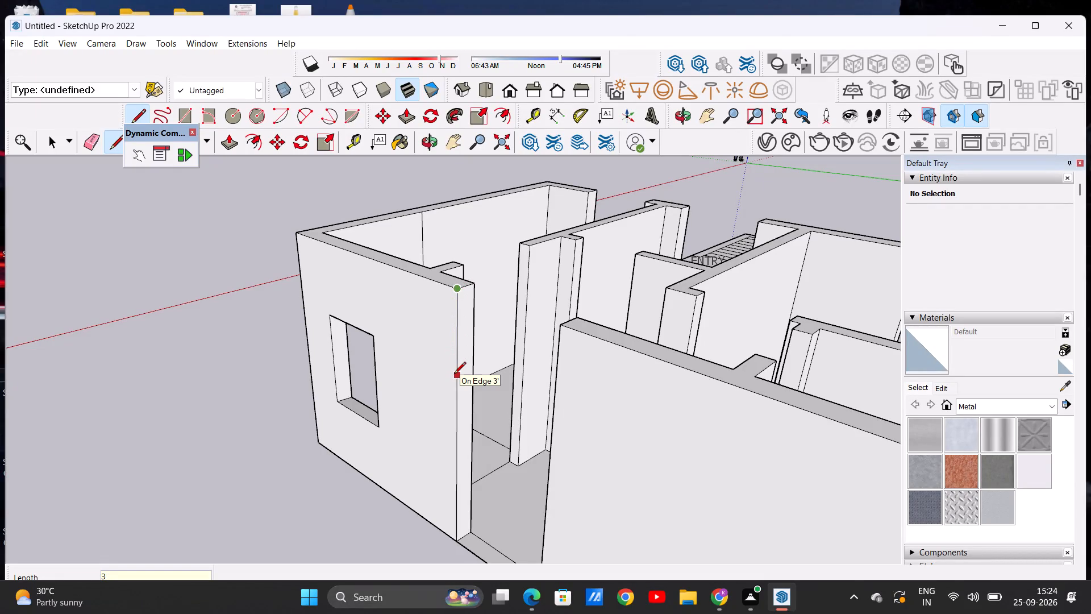
key(apostrophe)
key(Return)
click(460, 375)
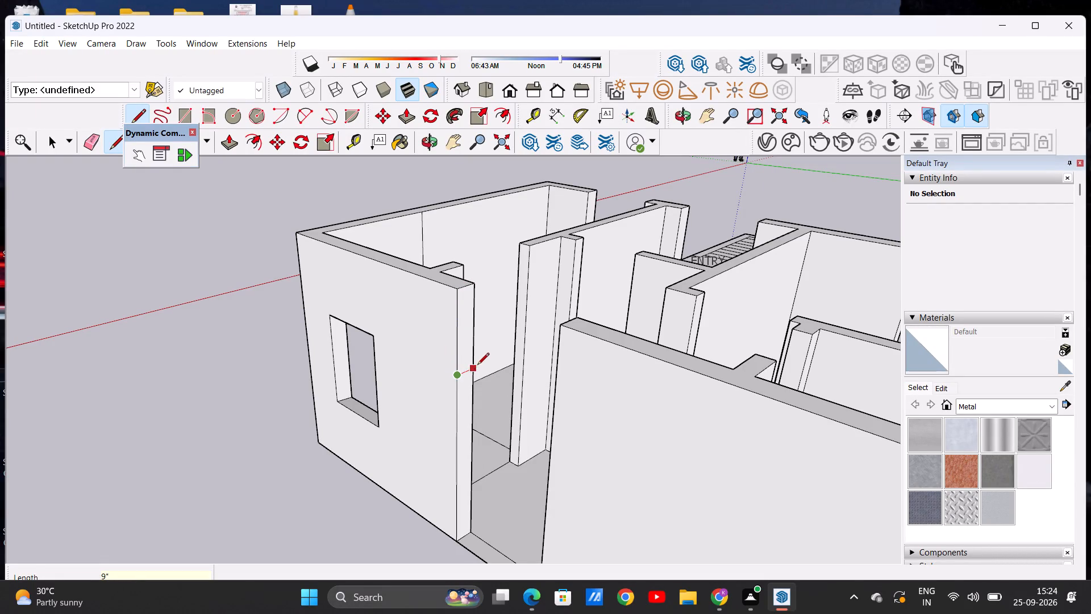
click(474, 367)
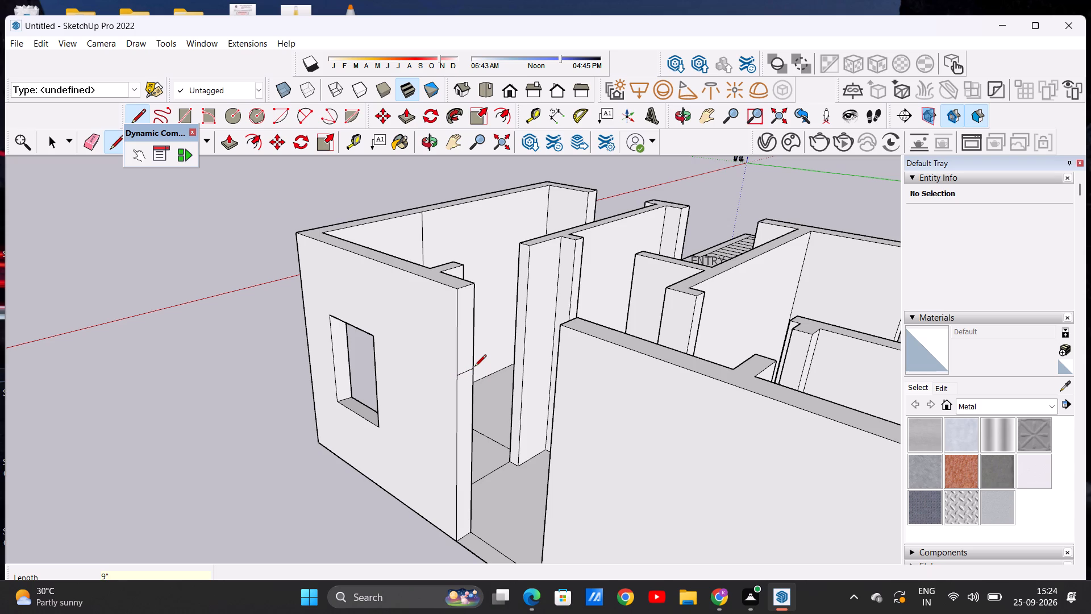
Draw a second line across the same end face, 3' above the wall's base, to mark the window sill.
click(457, 541)
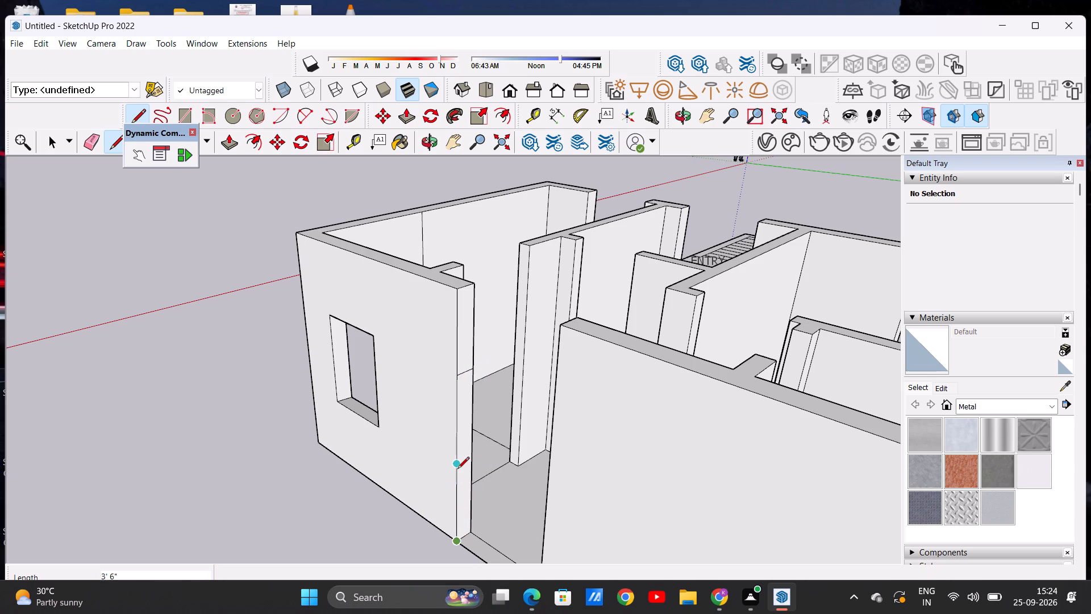
key(3)
key(apostrophe)
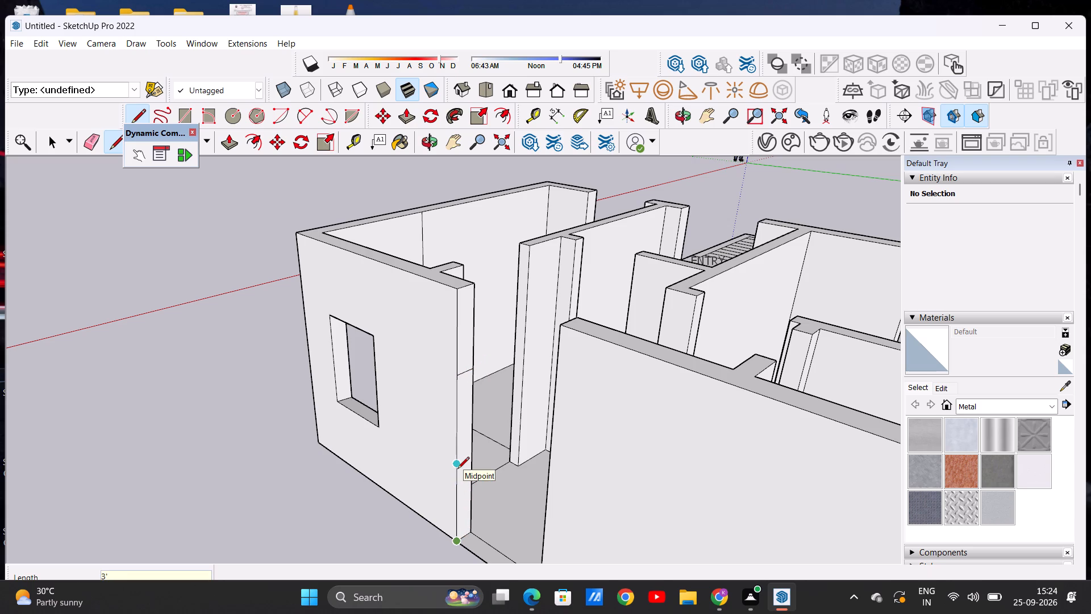
key(Return)
click(457, 475)
click(471, 467)
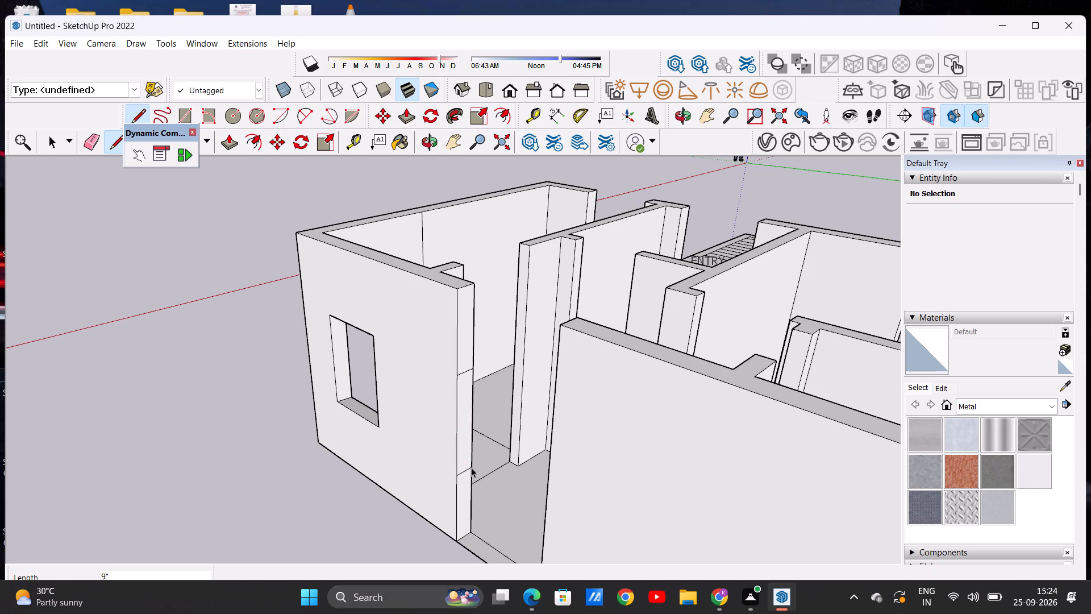
key(space)
Push/Pull the upper part of that end face about 4' across the opening to the facing wall, forming the window lintel.
scroll(530, 339, down, 6)
scroll(532, 396, up, 5)
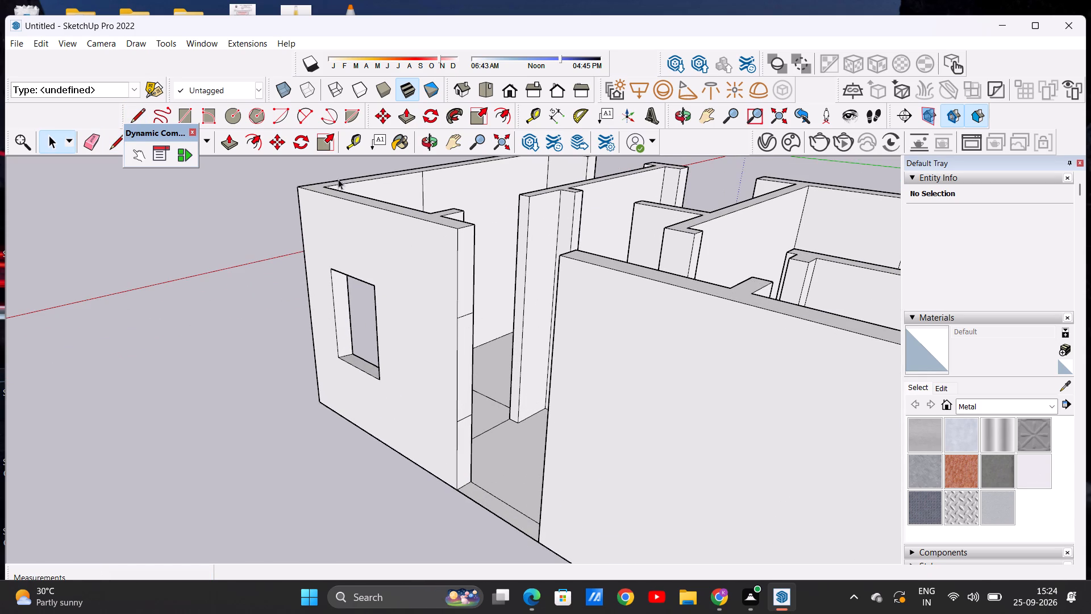
click(235, 142)
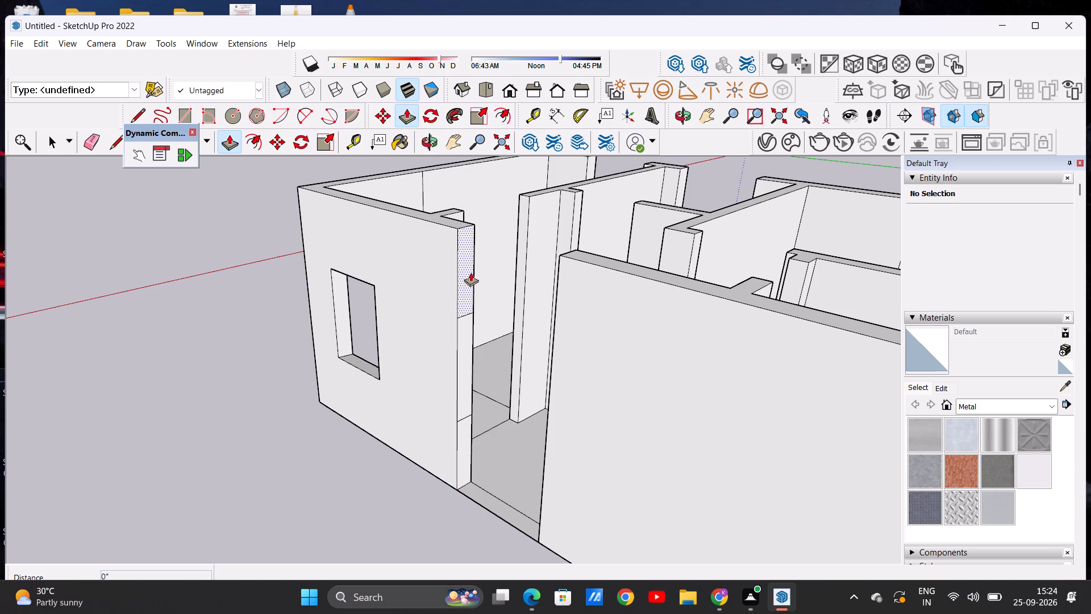
click(470, 269)
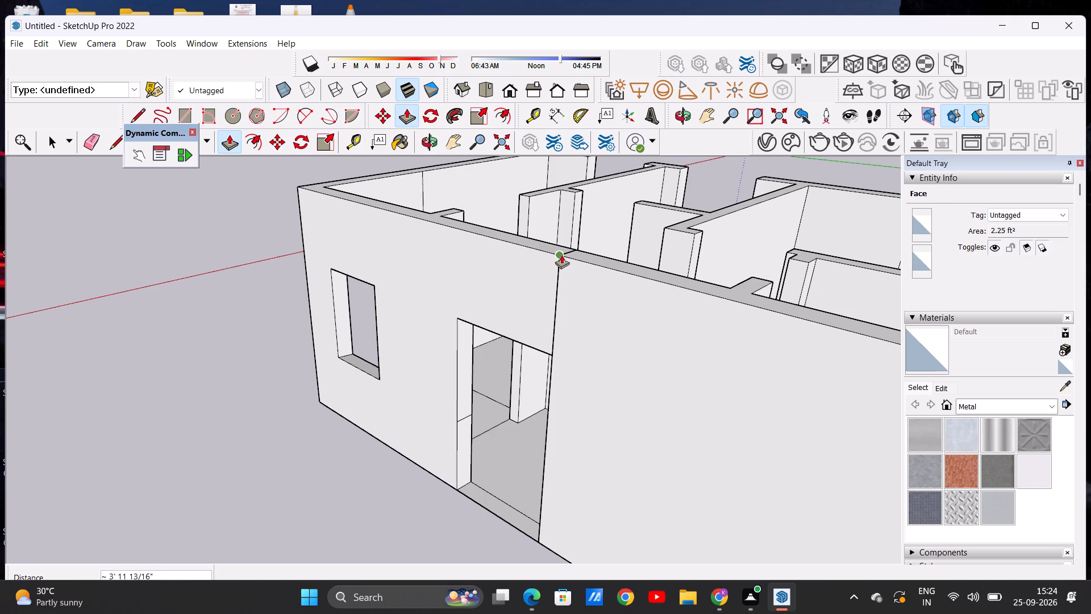
click(561, 254)
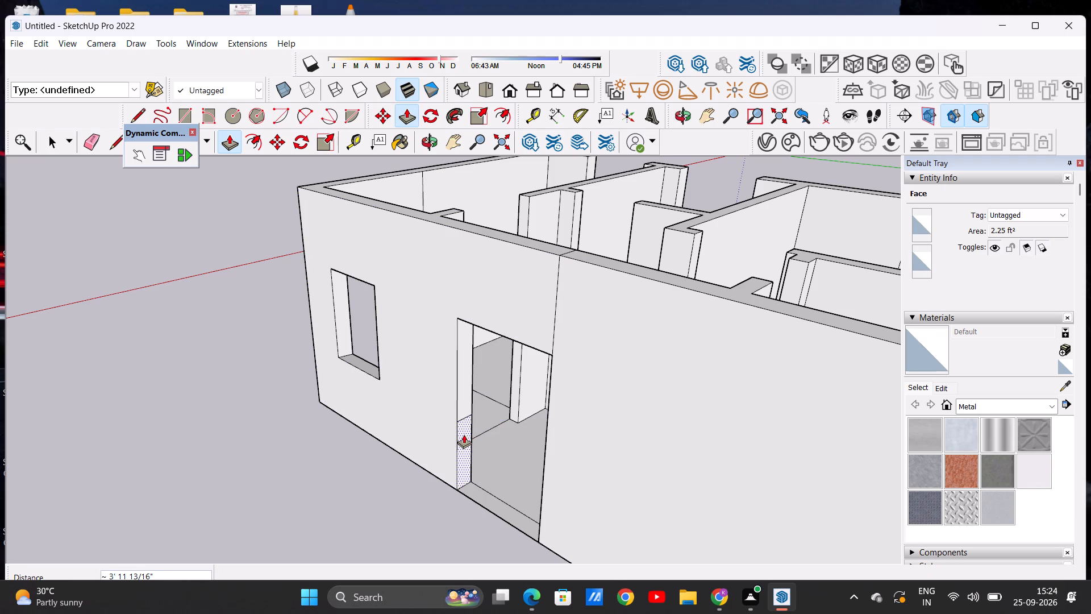
Push/Pull the lower part of that end face about 4' across to the facing wall, forming the wall below the window.
click(464, 434)
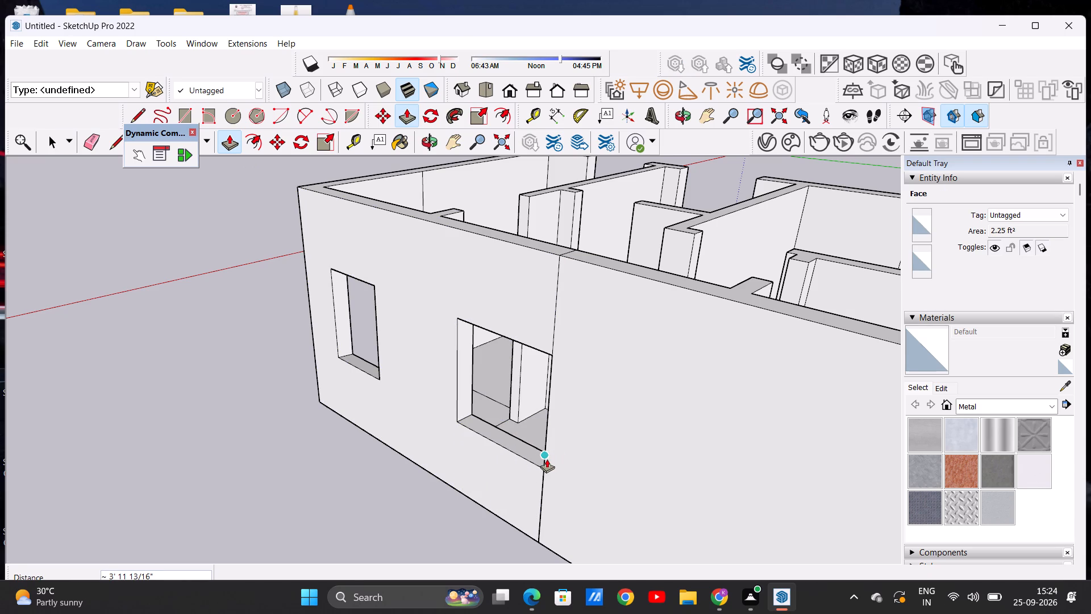
click(547, 470)
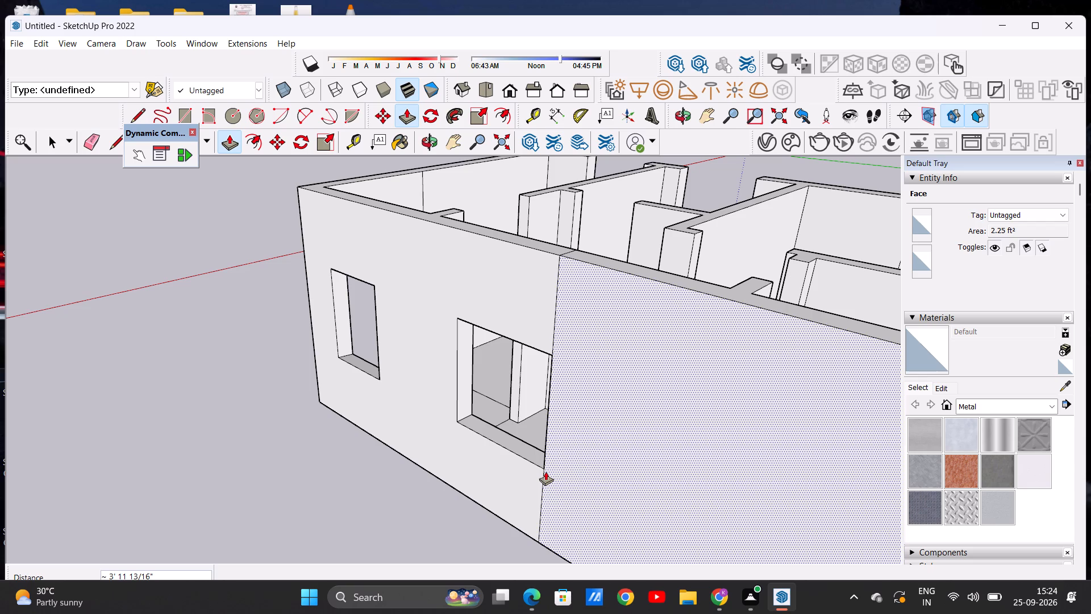
key(space)
middle_drag(553, 476, 544, 389)
scroll(535, 398, down, 8)
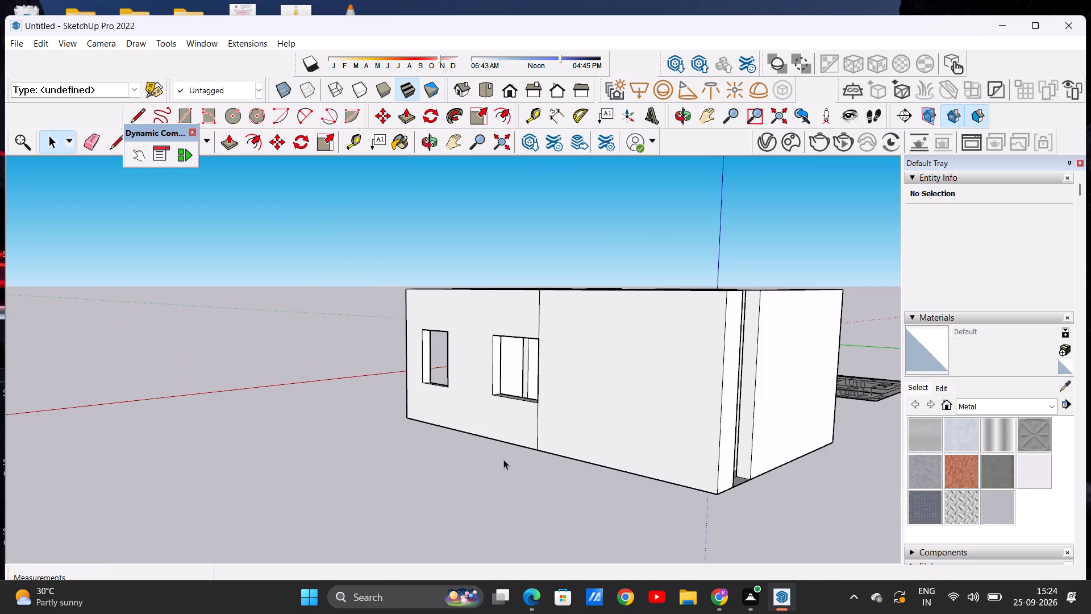
scroll(542, 441, down, 7)
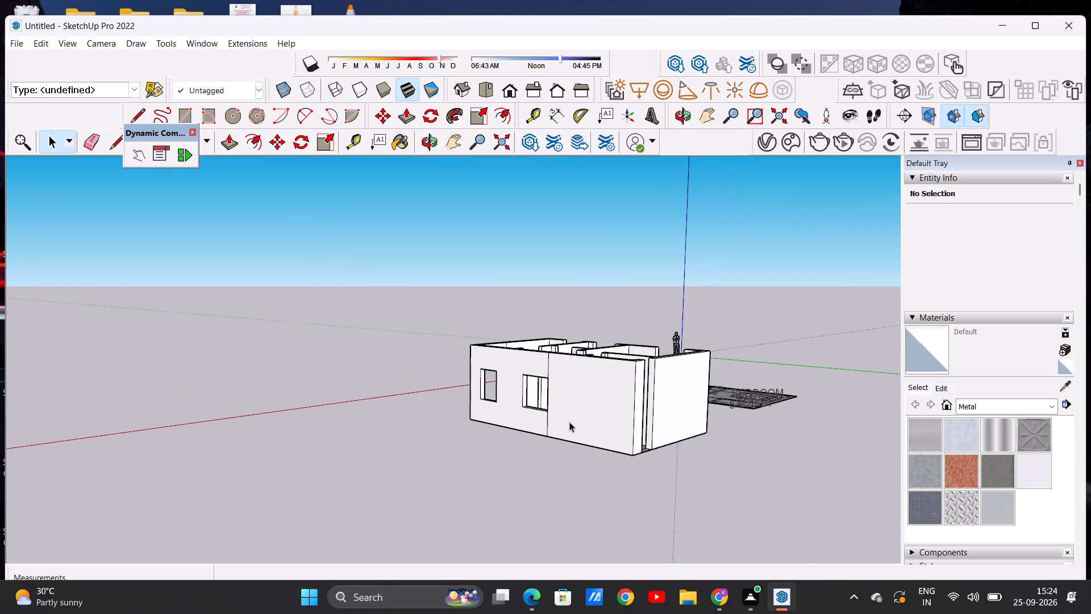
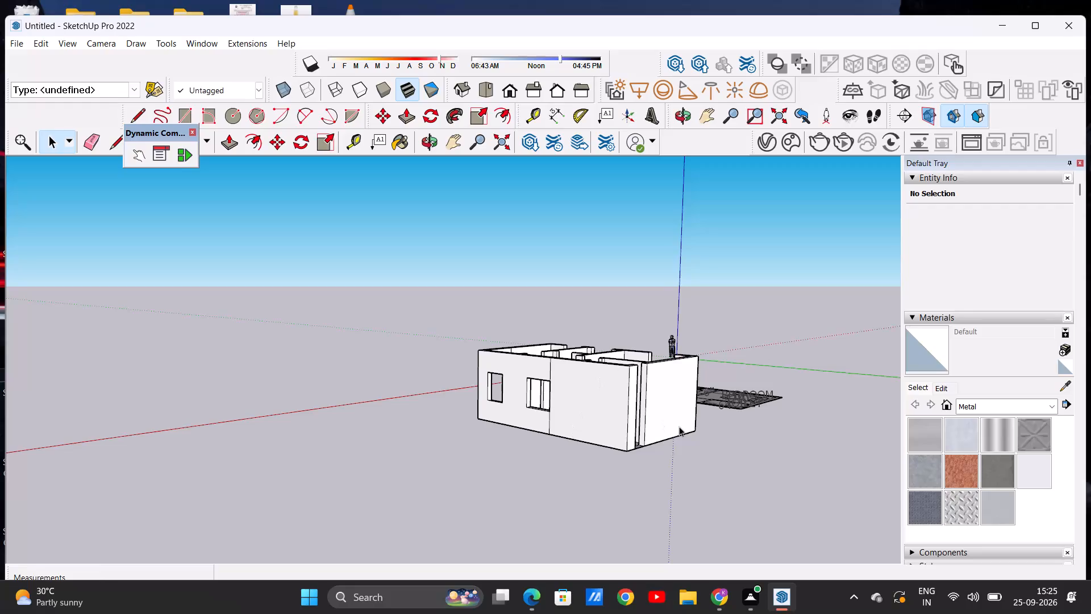
Erase the leftover seam lines above and below the wider window on the outer wall's exterior face and across the wall top.
scroll(680, 408, up, 18)
middle_drag(482, 425, 484, 426)
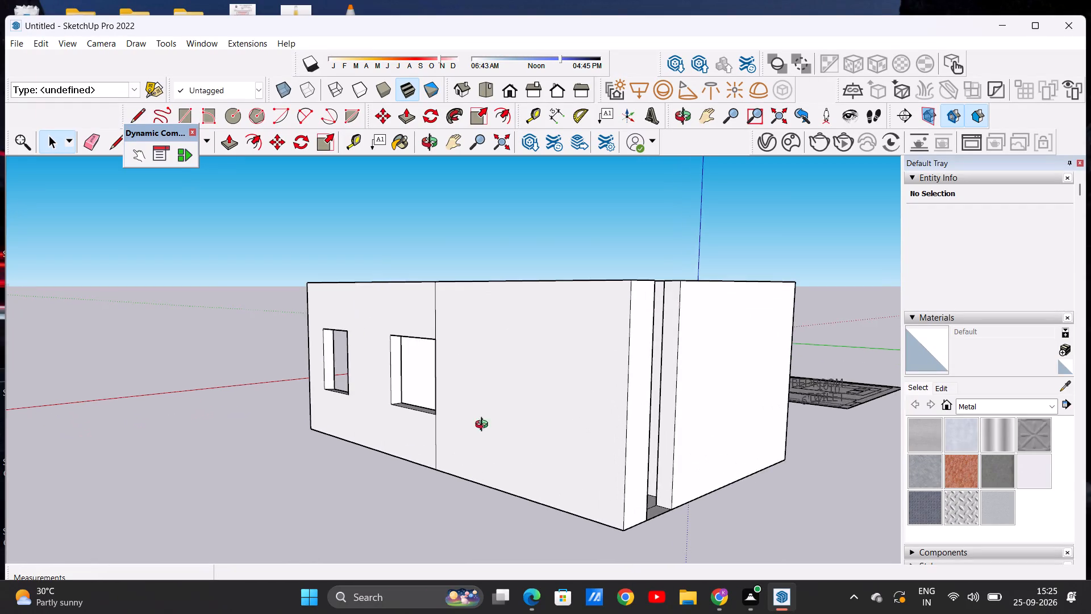
middle_drag(484, 426, 576, 478)
scroll(529, 373, up, 3)
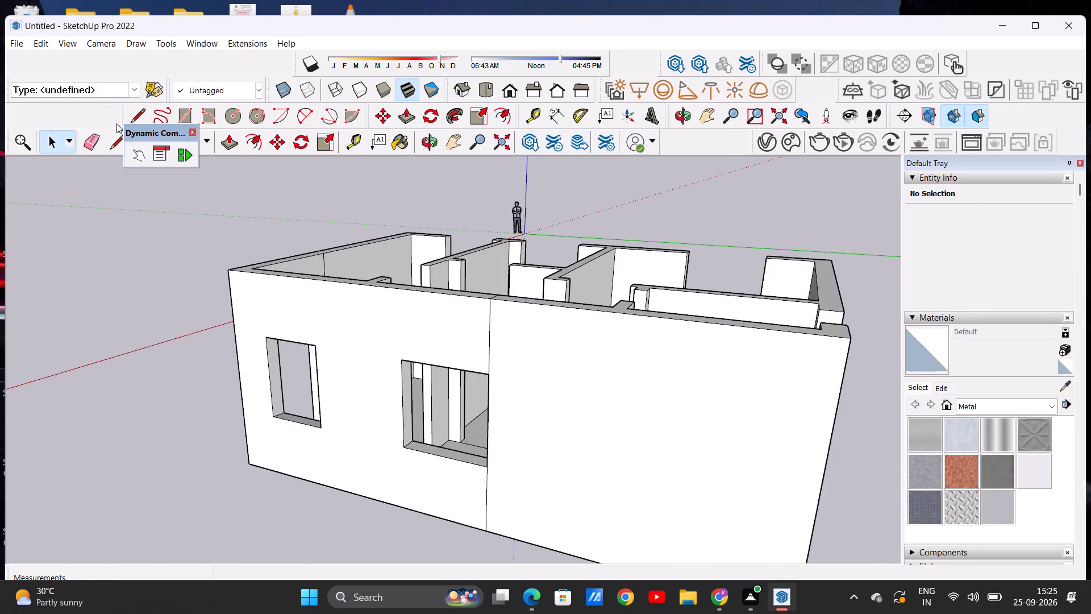
click(95, 139)
scroll(543, 341, up, 7)
drag(417, 322, 436, 322)
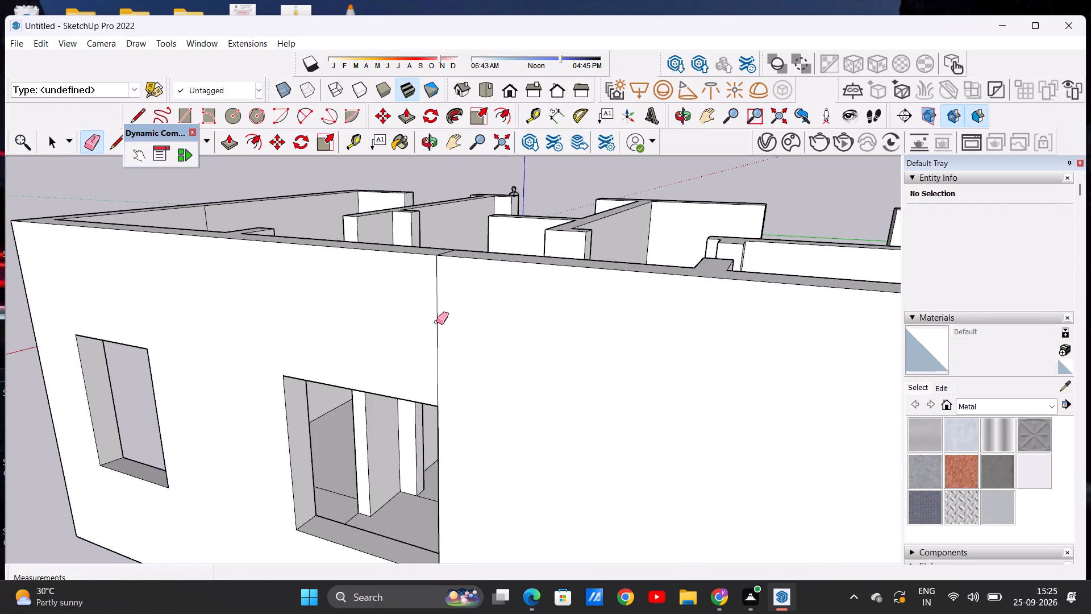
drag(436, 322, 447, 322)
scroll(452, 301, down, 7)
scroll(481, 560, up, 6)
drag(406, 443, 444, 448)
scroll(515, 488, down, 7)
middle_drag(496, 261, 472, 372)
scroll(431, 342, up, 4)
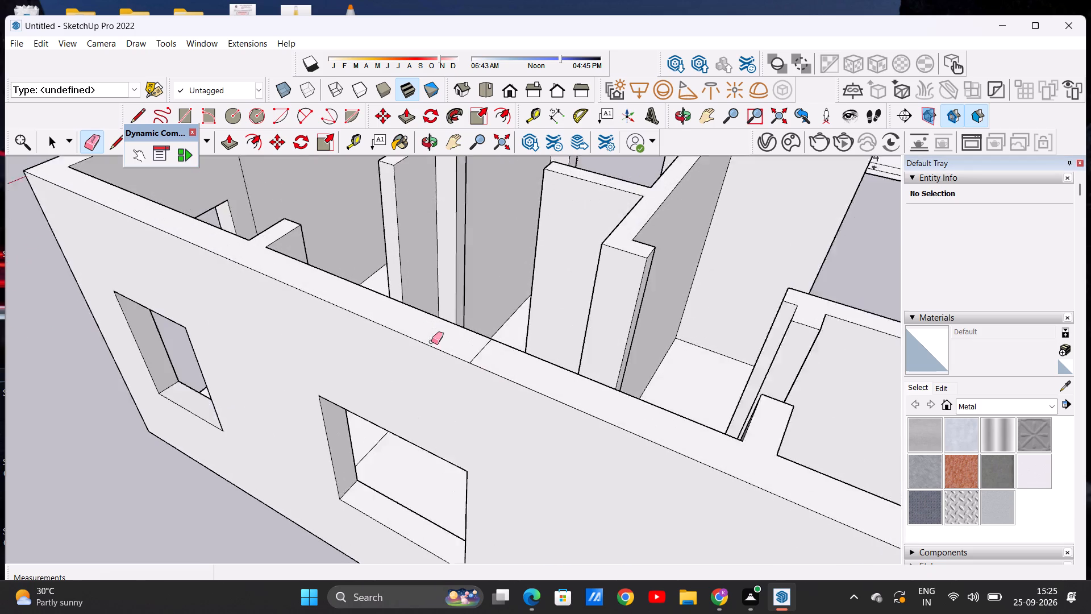
scroll(431, 342, up, 7)
drag(480, 343, 498, 354)
scroll(499, 342, down, 12)
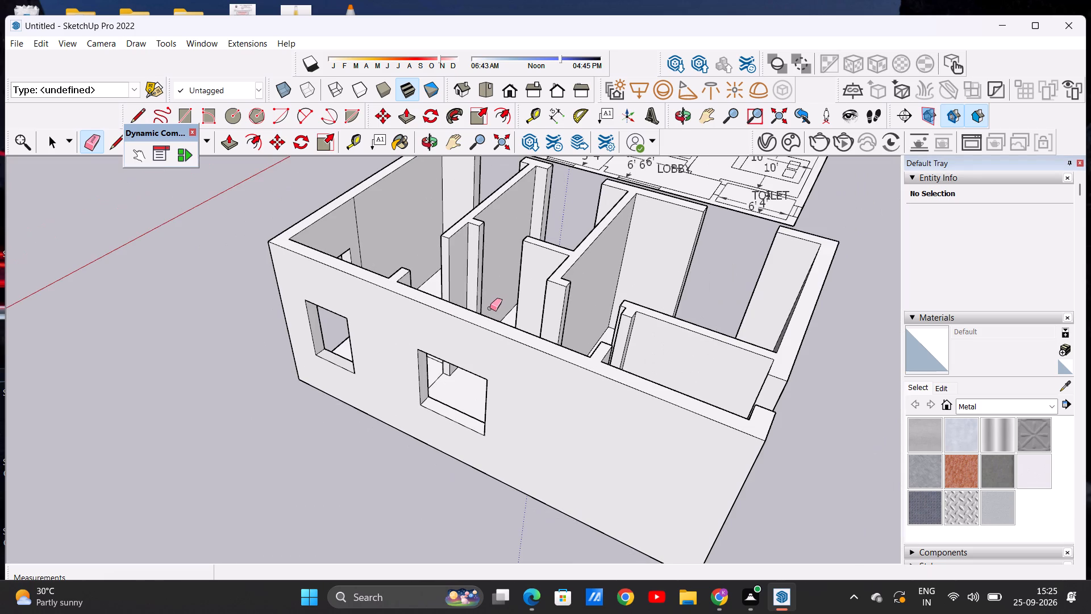
Erase the matching seam lines above and below that window on the wall's interior face.
scroll(610, 355, up, 3)
middle_drag(635, 335, 224, 327)
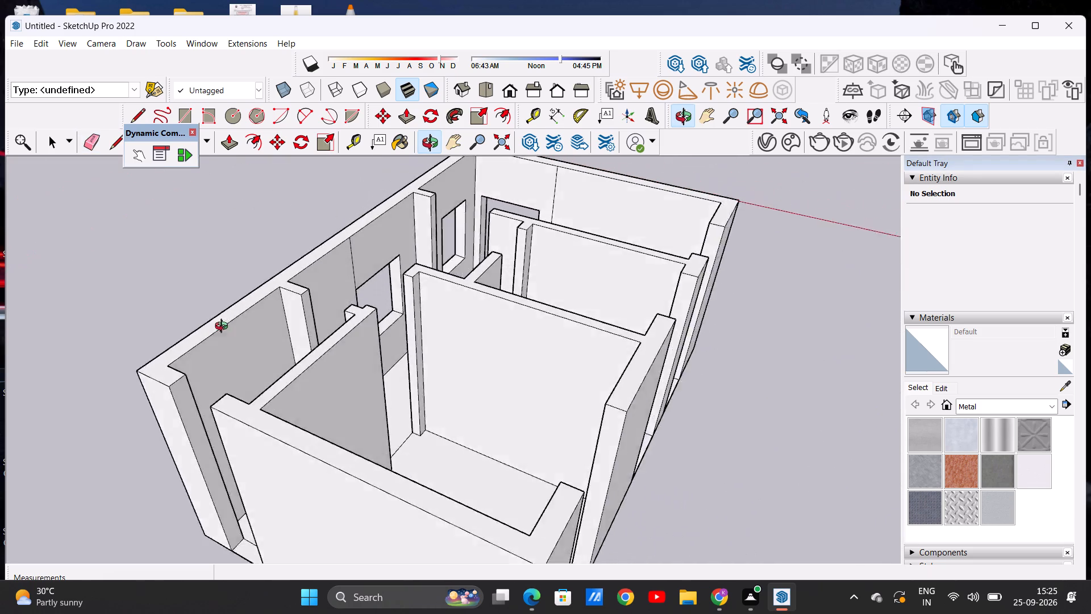
middle_drag(224, 327, 168, 363)
scroll(328, 260, up, 4)
drag(356, 250, 387, 243)
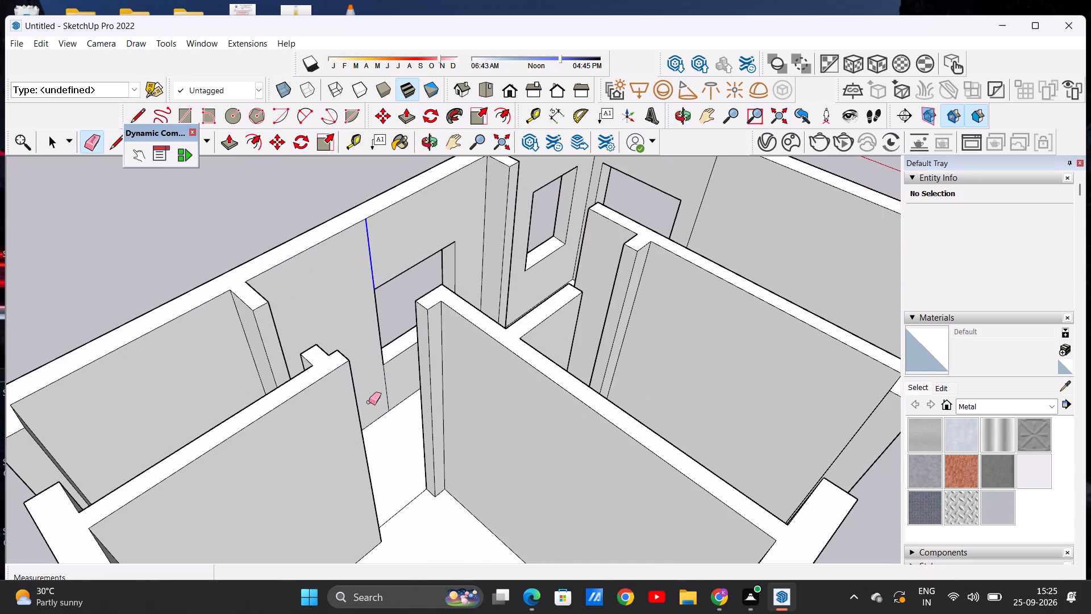
drag(380, 391, 395, 379)
Draw a 9" line across the wall's end face at the narrow corner opening, 1' below the wall top.
scroll(380, 355, down, 10)
middle_drag(295, 353, 303, 360)
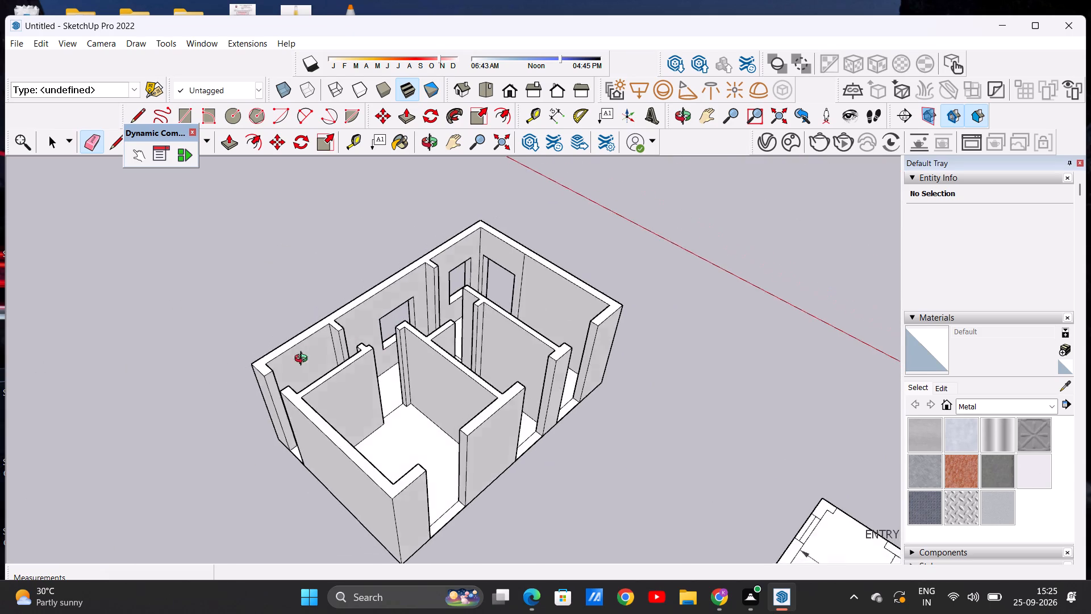
middle_drag(303, 360, 476, 277)
scroll(332, 426, up, 2)
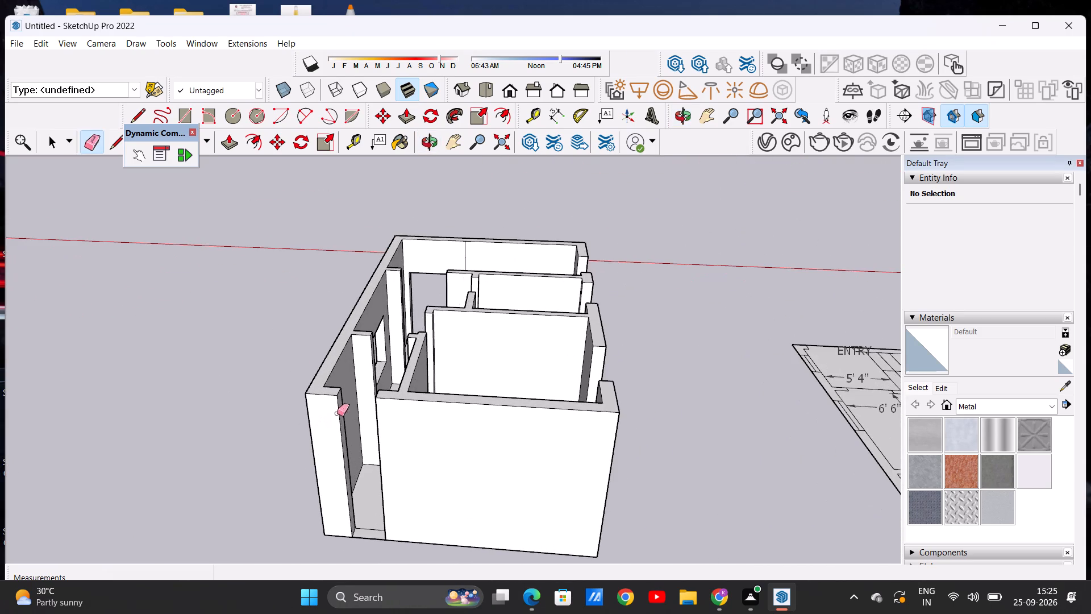
middle_drag(346, 430, 286, 424)
scroll(294, 380, up, 6)
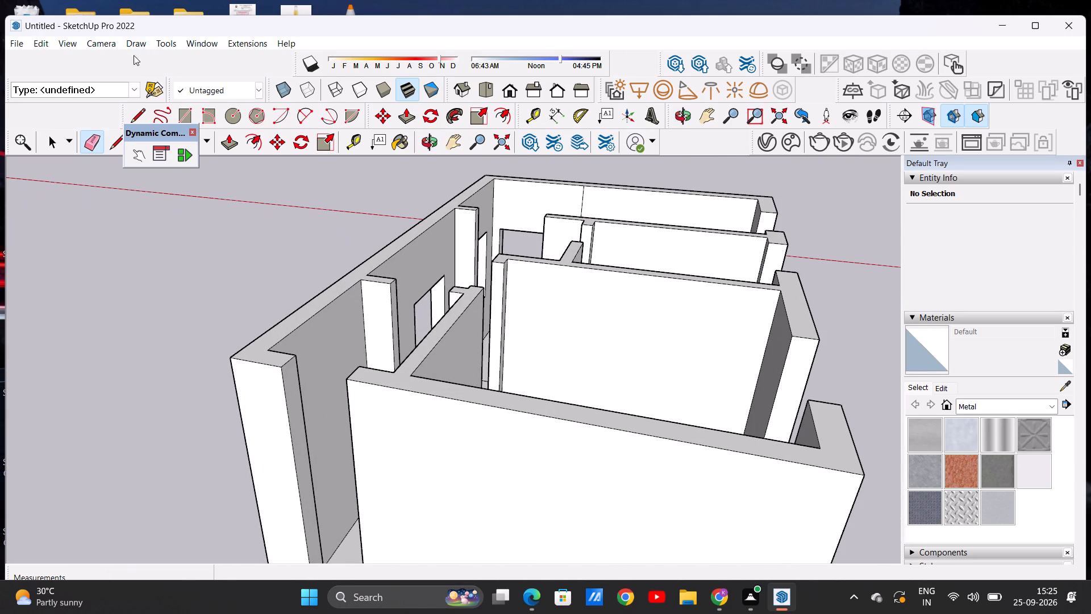
key(l)
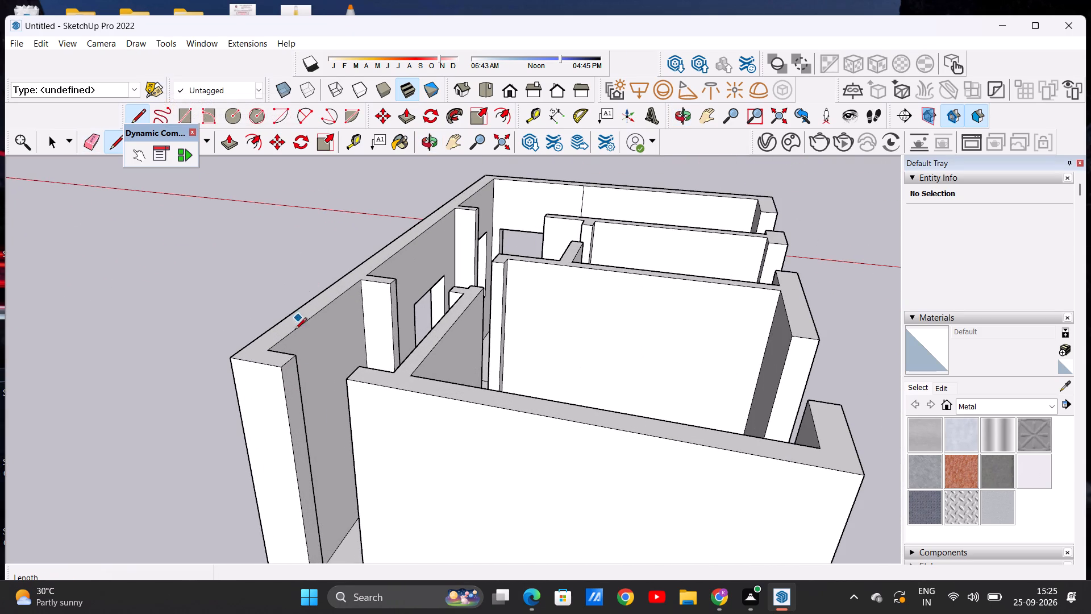
click(284, 368)
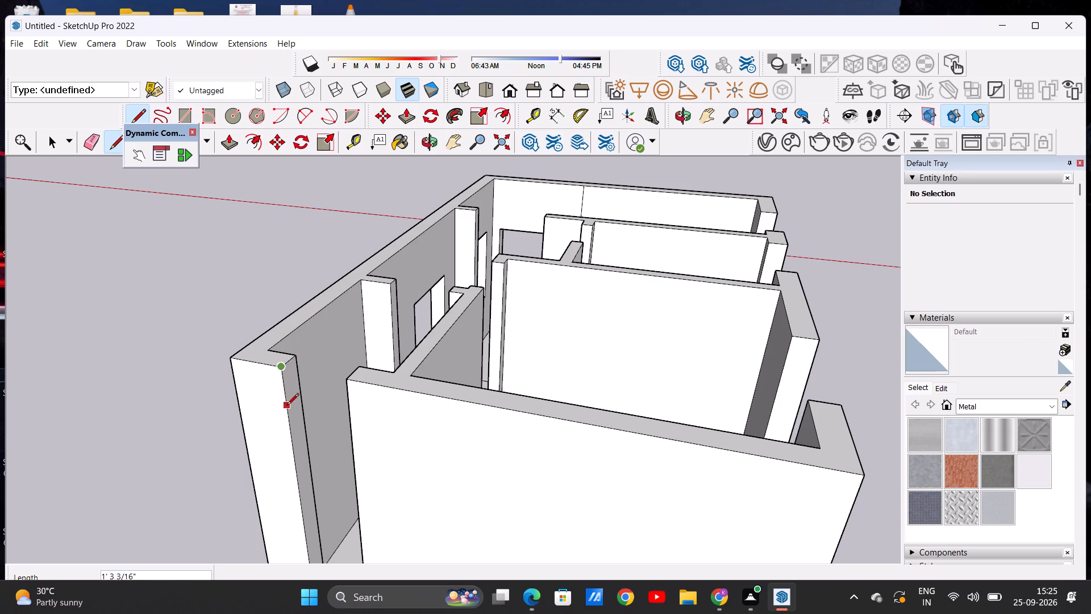
key(1)
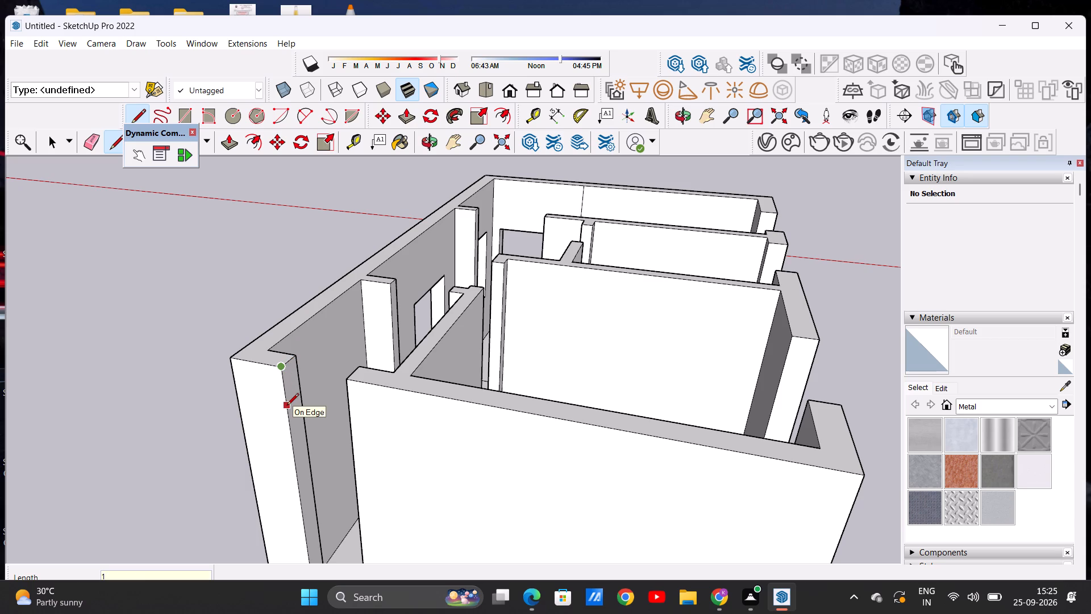
key(apostrophe)
key(Return)
click(286, 400)
click(301, 386)
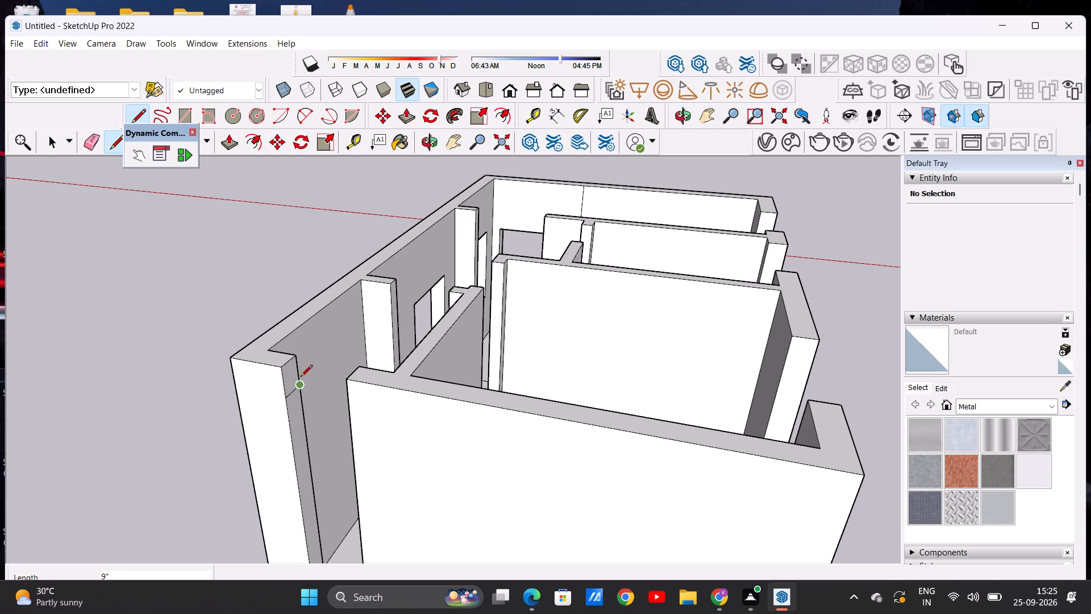
Draw a second 9" line across the same end face, 7' above the wall's base, to mark the high window's sill.
scroll(311, 320, down, 8)
scroll(326, 438, up, 12)
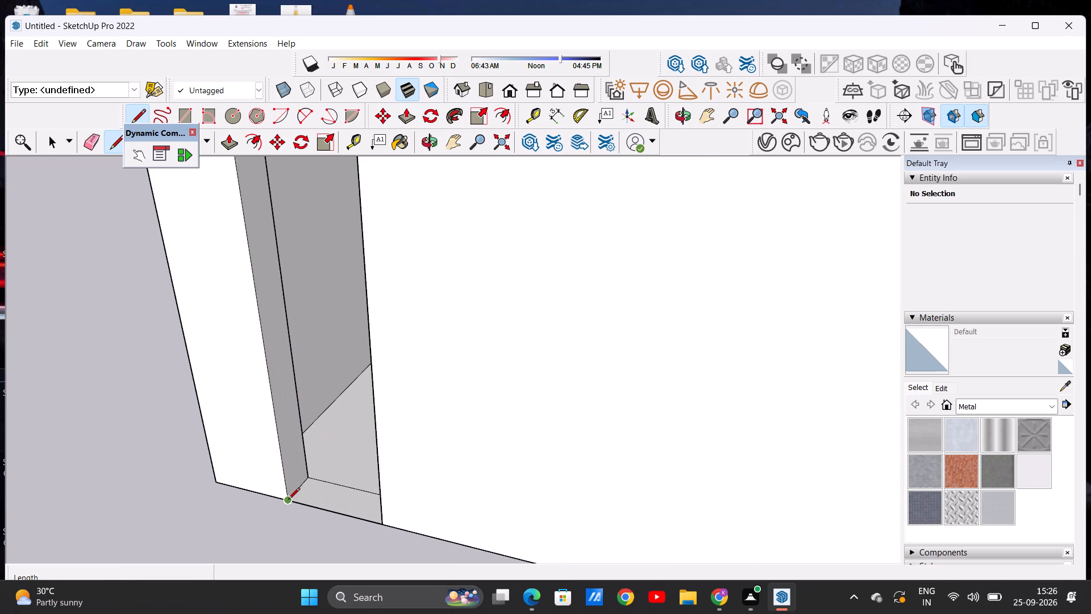
click(288, 500)
scroll(250, 300, down, 5)
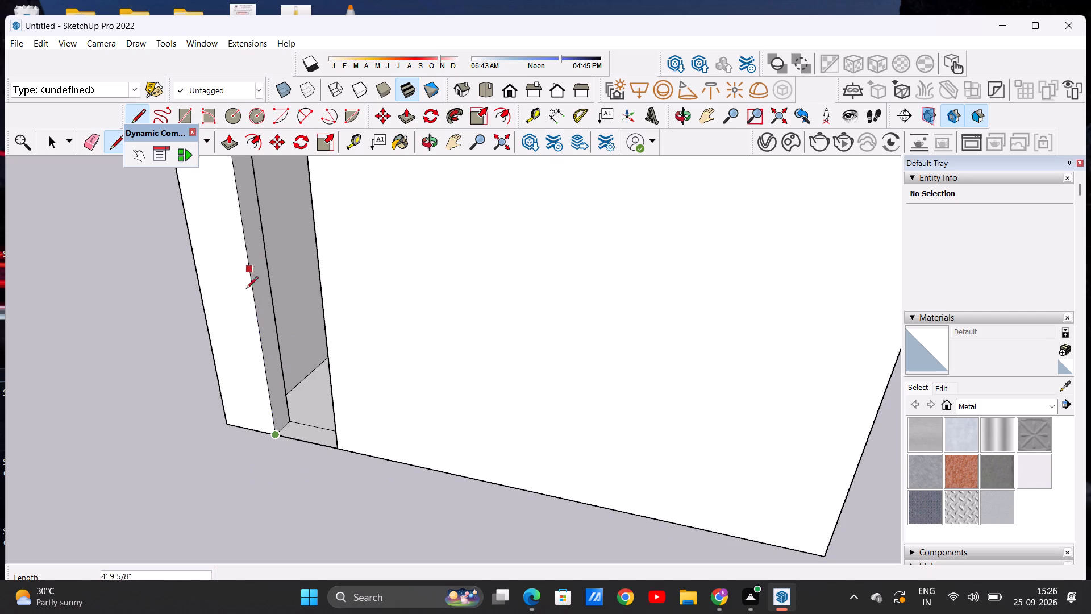
scroll(246, 307, down, 5)
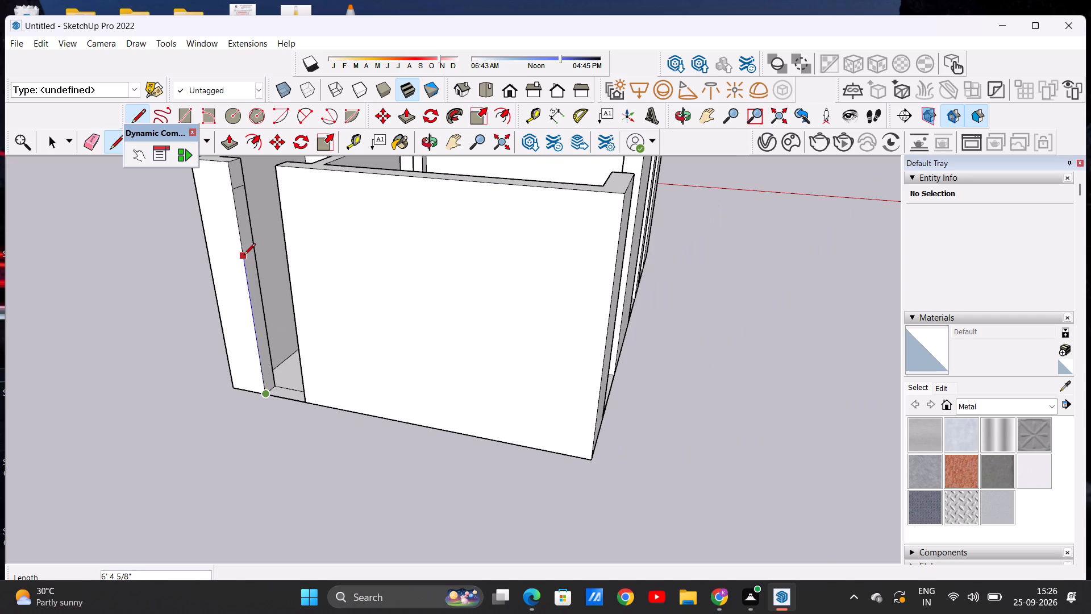
text(7')
key(Return)
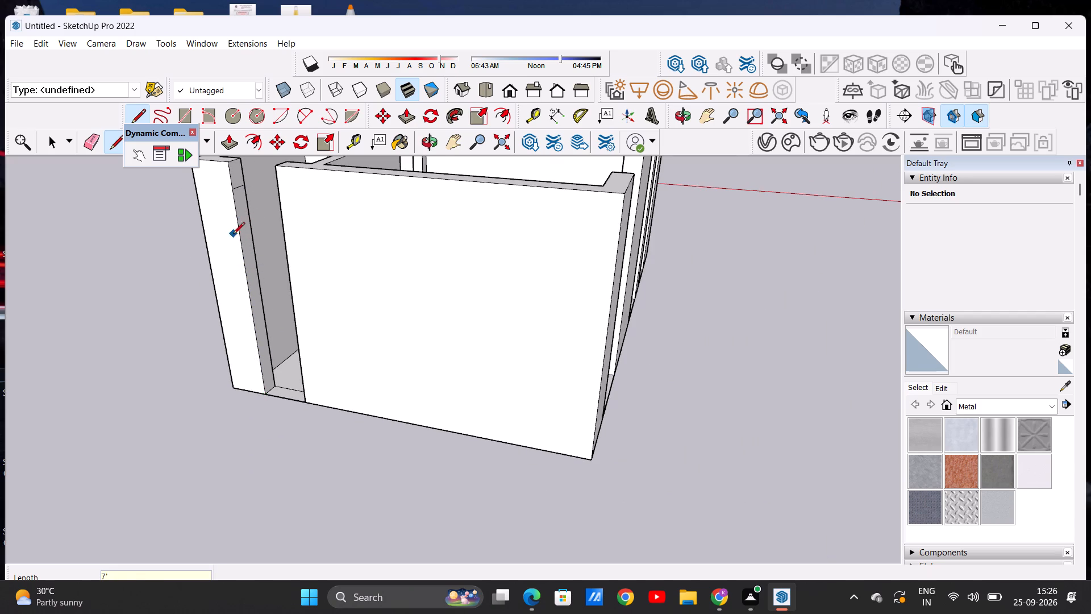
click(238, 245)
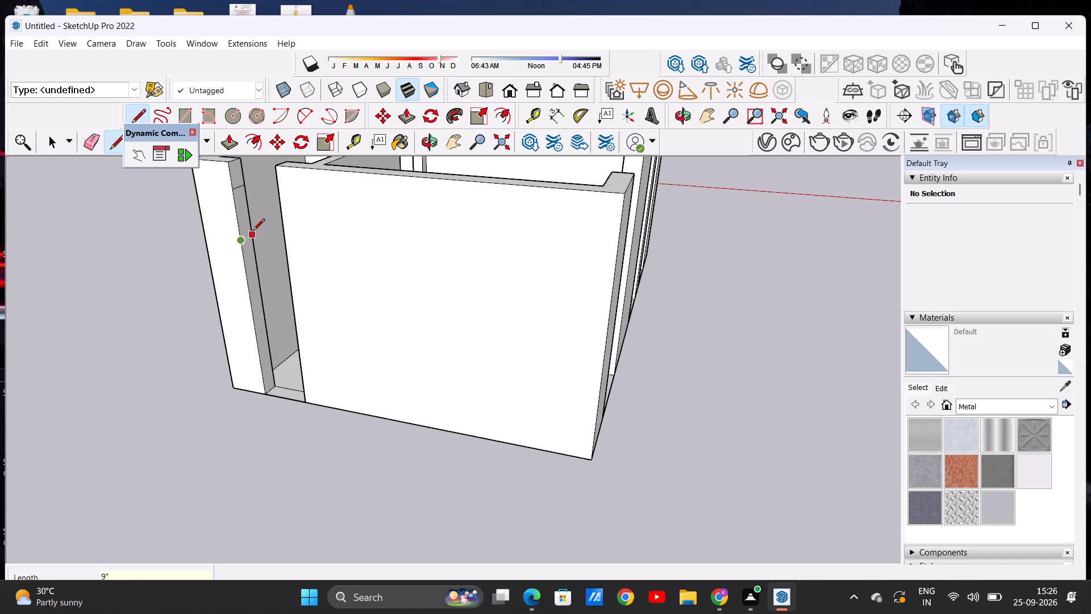
click(253, 231)
key(space)
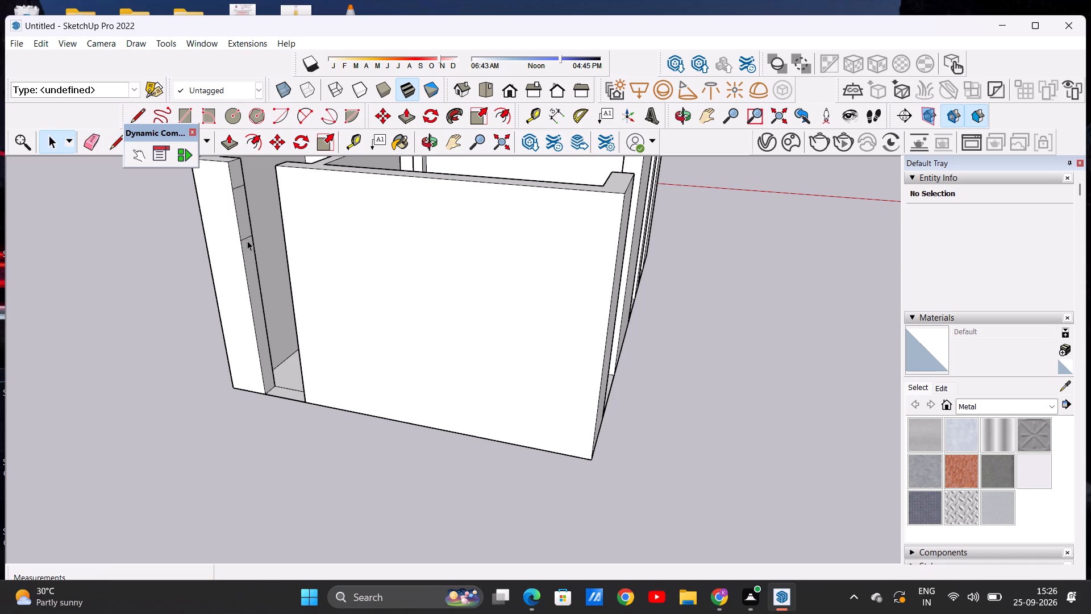
Push/Pull the top part of that end face about 2' across the corner opening to the facing wall, forming the lintel.
scroll(268, 300, down, 10)
scroll(246, 231, up, 8)
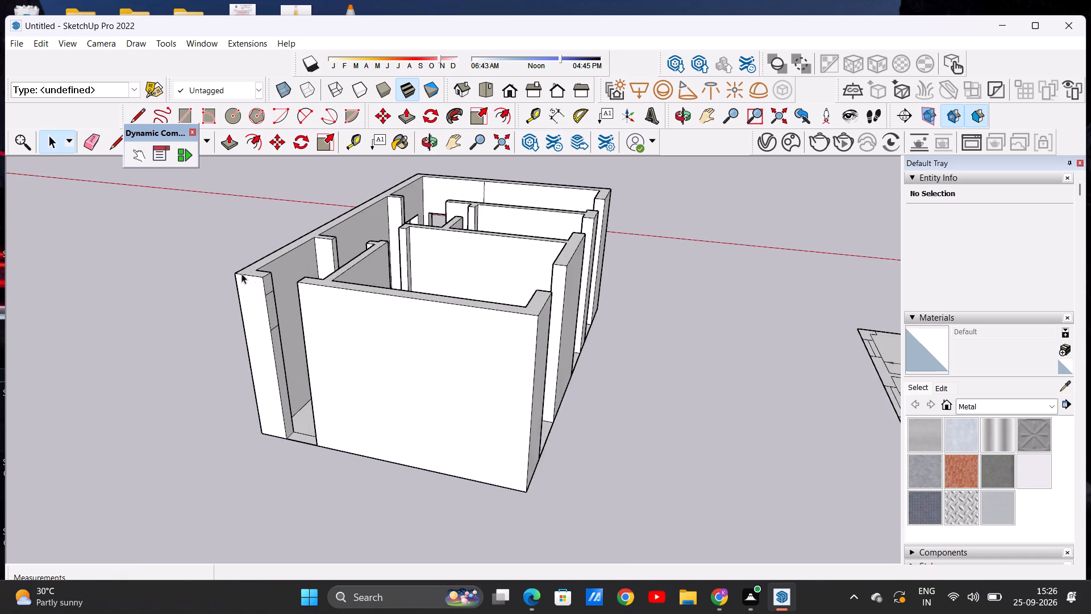
scroll(241, 273, up, 5)
click(225, 134)
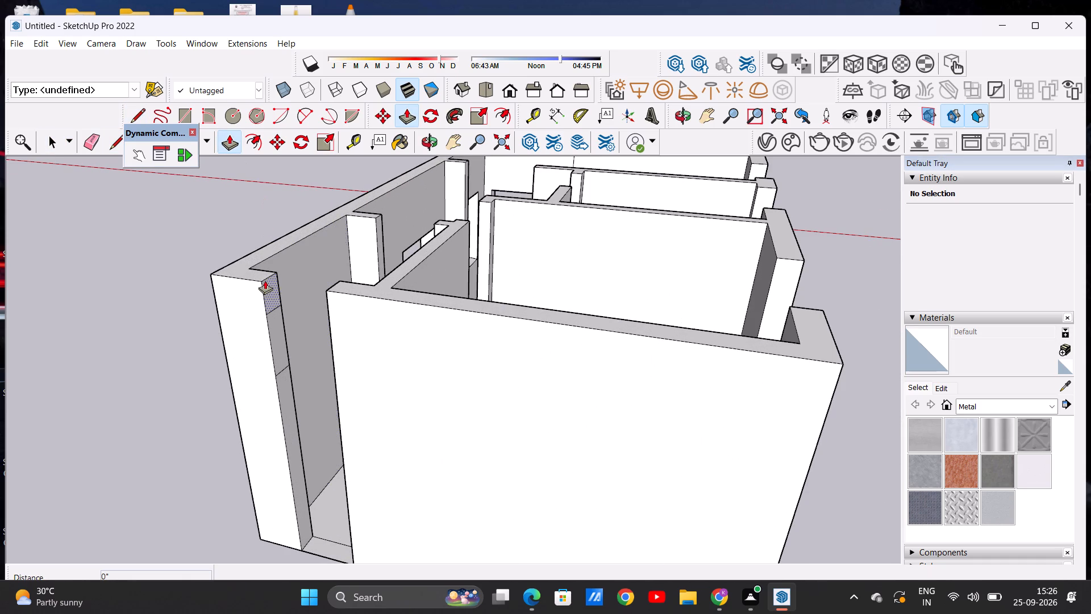
click(270, 284)
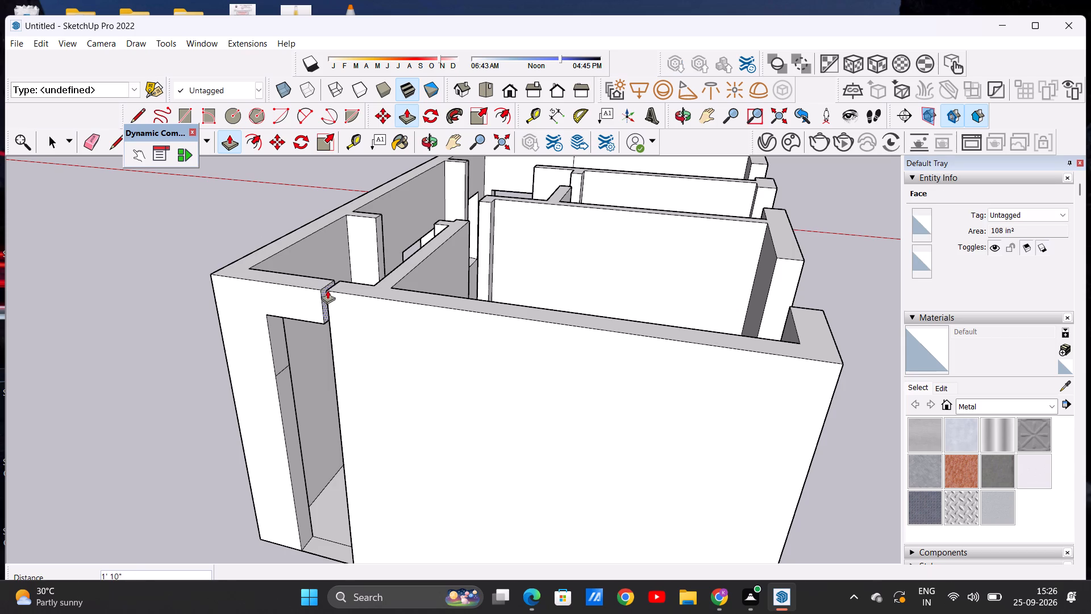
middle_drag(326, 292, 363, 293)
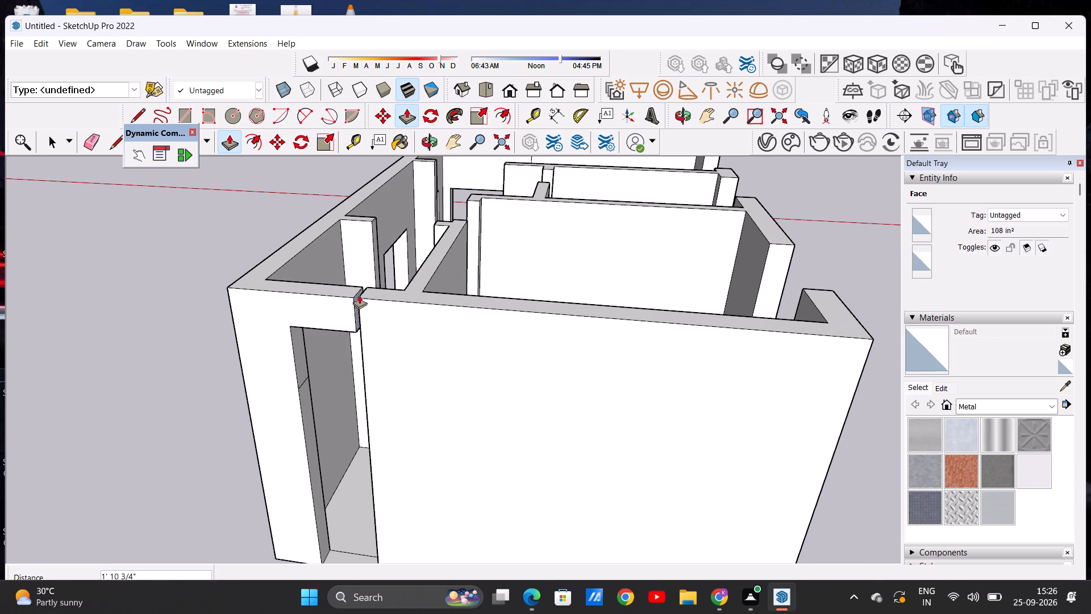
click(366, 293)
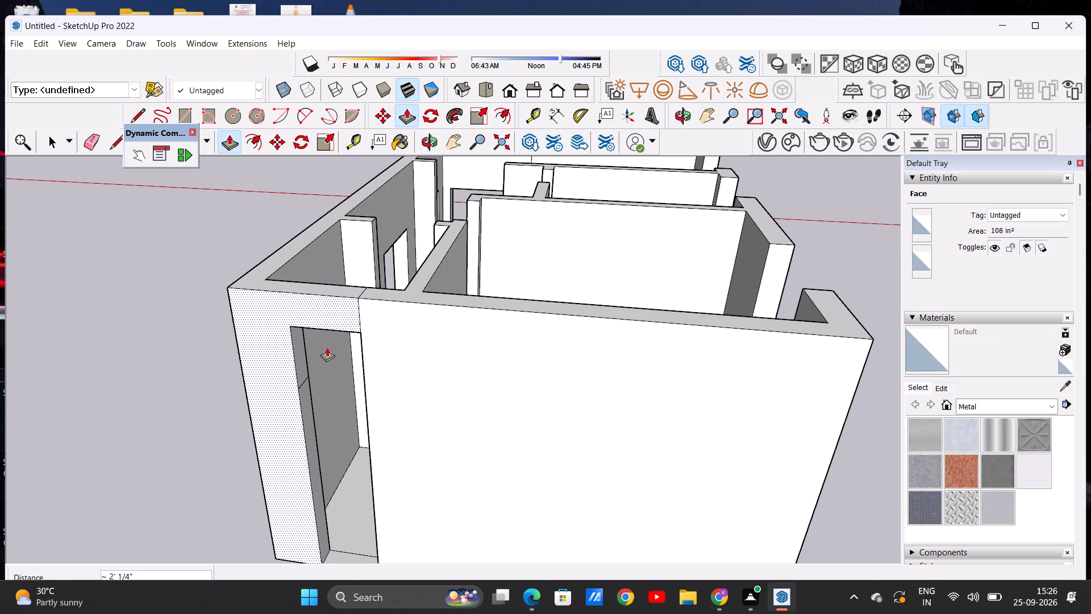
Push/Pull the lower part of that end face about 2' across to the facing wall, forming the wall below the small window.
scroll(327, 342, down, 5)
scroll(334, 358, up, 6)
click(292, 392)
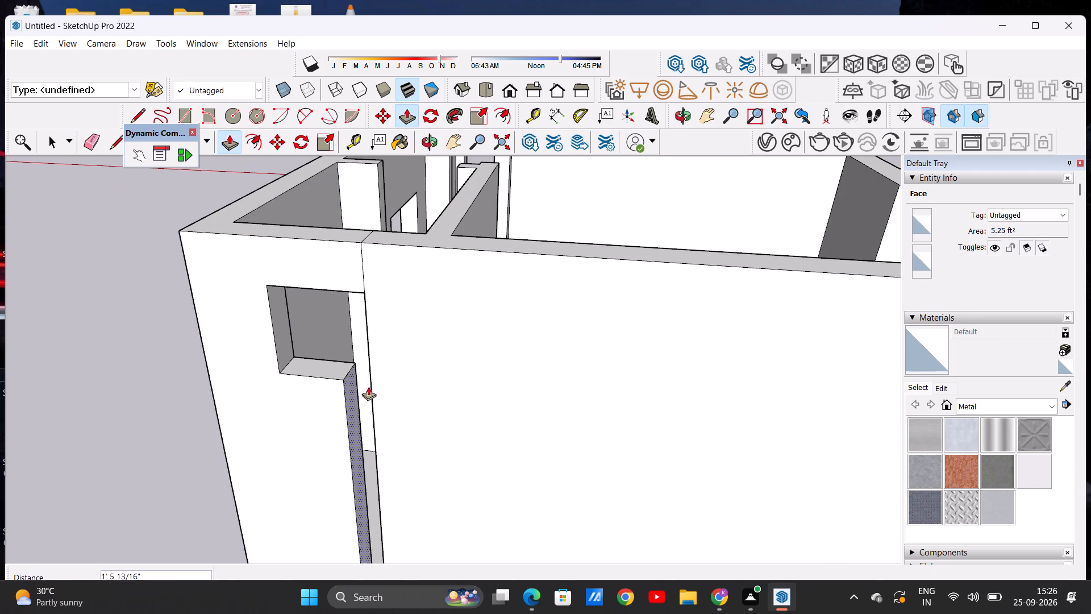
click(370, 377)
Erase the seam lines above and below the small high window on the wall's exterior face and across the wall top.
scroll(389, 349, down, 7)
middle_drag(395, 401, 401, 367)
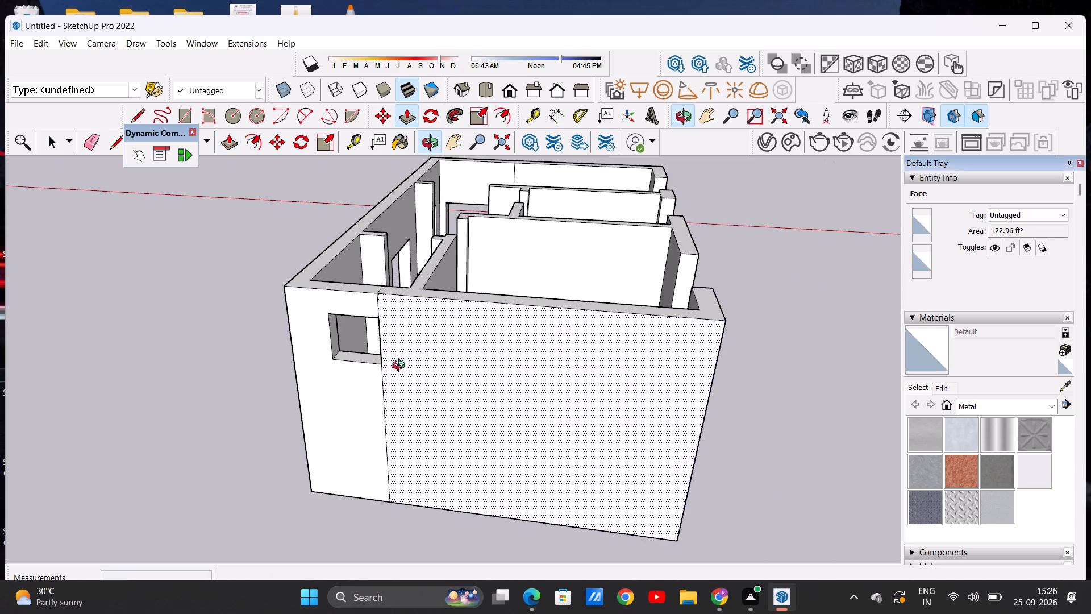
middle_drag(401, 367, 291, 414)
click(85, 144)
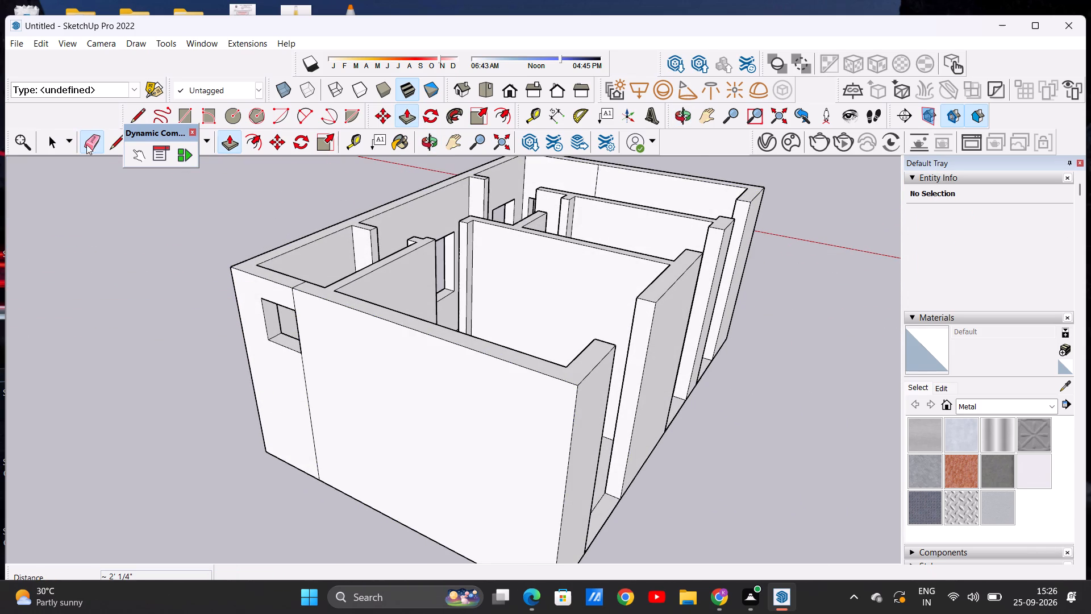
scroll(264, 298, up, 6)
drag(298, 295, 336, 295)
drag(316, 426, 357, 426)
click(335, 432)
scroll(343, 383, down, 5)
middle_drag(350, 363, 360, 430)
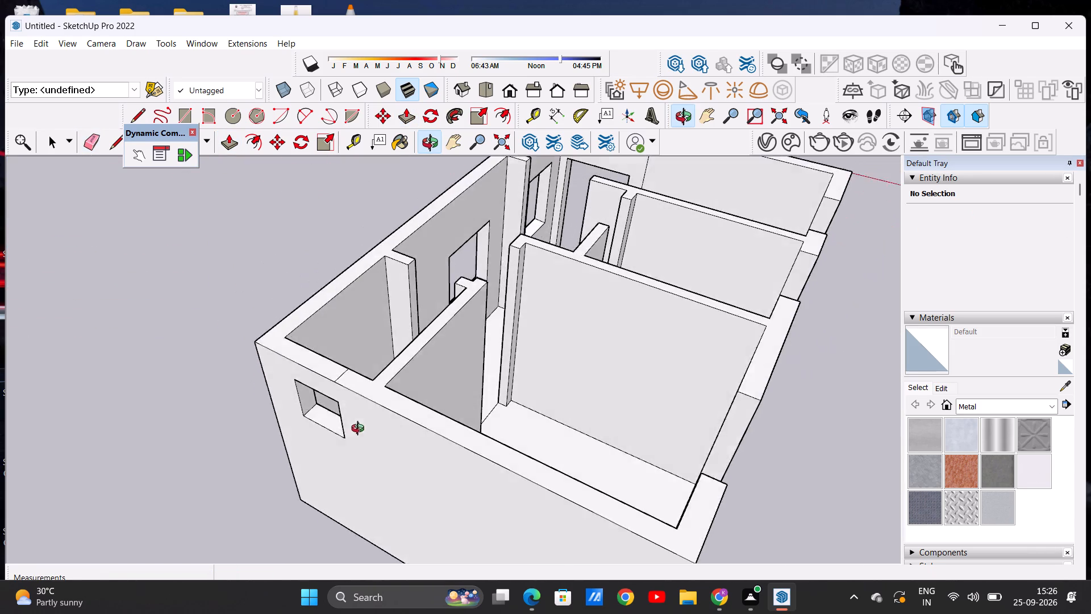
middle_drag(360, 430, 365, 448)
scroll(350, 413, up, 7)
drag(343, 397, 354, 408)
scroll(378, 386, down, 4)
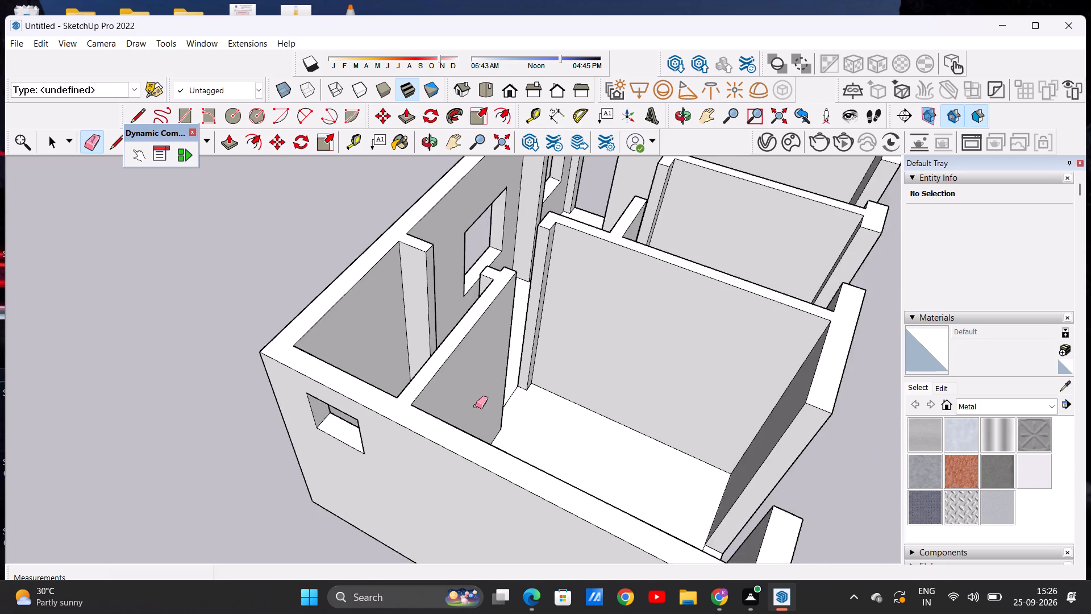
Erase the seam lines below and above the small high window on the wall's interior face.
middle_drag(475, 406, 34, 468)
middle_drag(343, 269, 228, 319)
scroll(227, 325, down, 2)
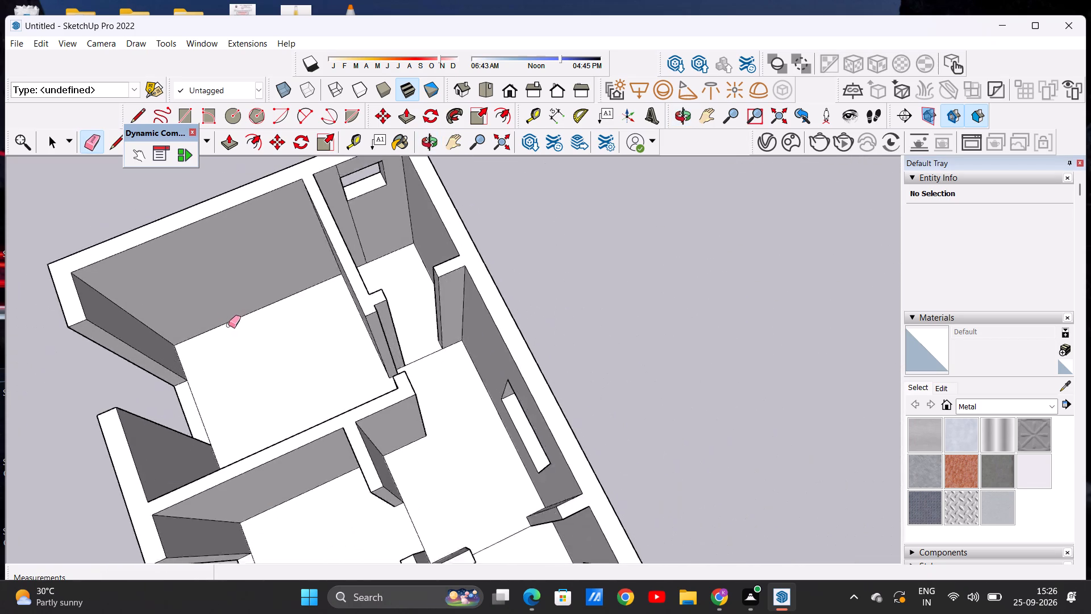
scroll(228, 325, down, 2)
scroll(353, 194, up, 11)
middle_drag(295, 334, 266, 235)
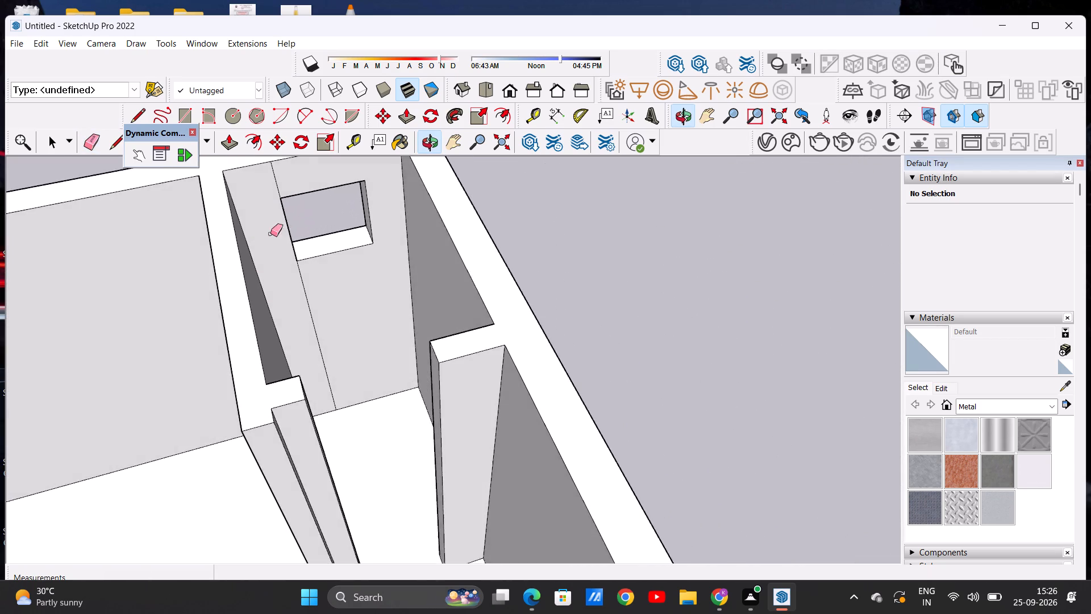
scroll(291, 255, up, 4)
drag(302, 300, 311, 299)
scroll(294, 316, down, 6)
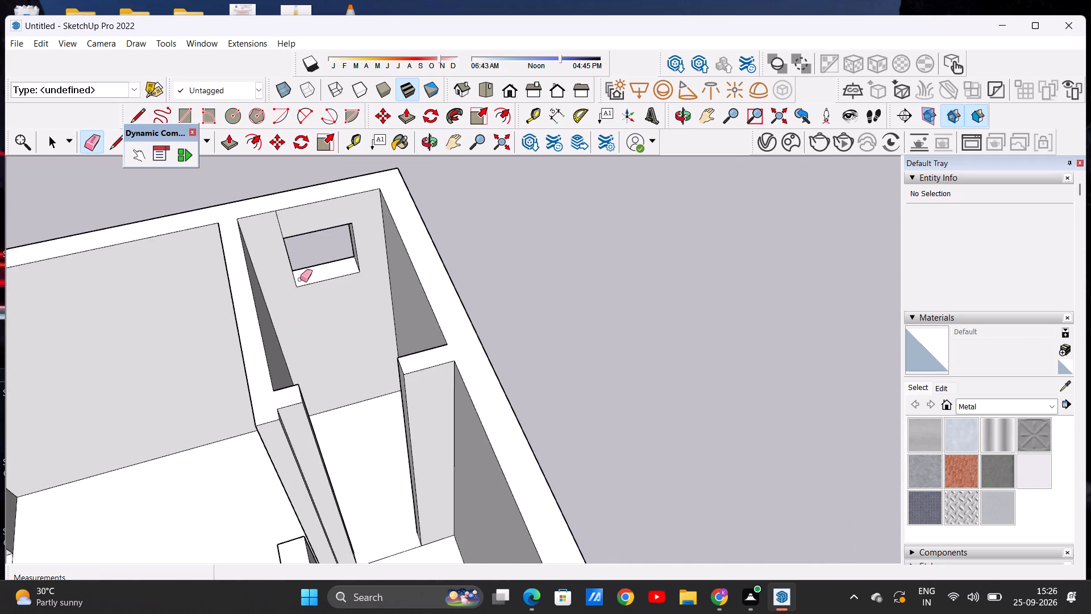
scroll(298, 217, up, 6)
click(264, 236)
scroll(322, 227, down, 10)
middle_drag(107, 302, 485, 256)
scroll(384, 234, down, 11)
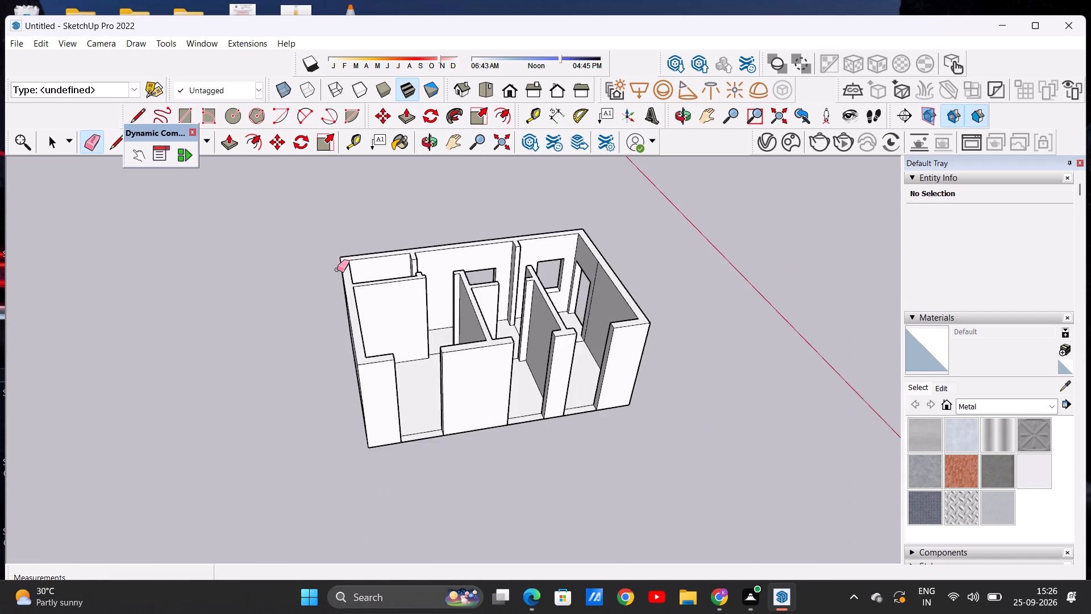
Draw a line across the end face of the short corner wall beside the wide opening, 3' below the wall top.
middle_drag(308, 385, 85, 361)
scroll(389, 311, up, 7)
middle_drag(367, 328, 361, 356)
scroll(318, 311, up, 4)
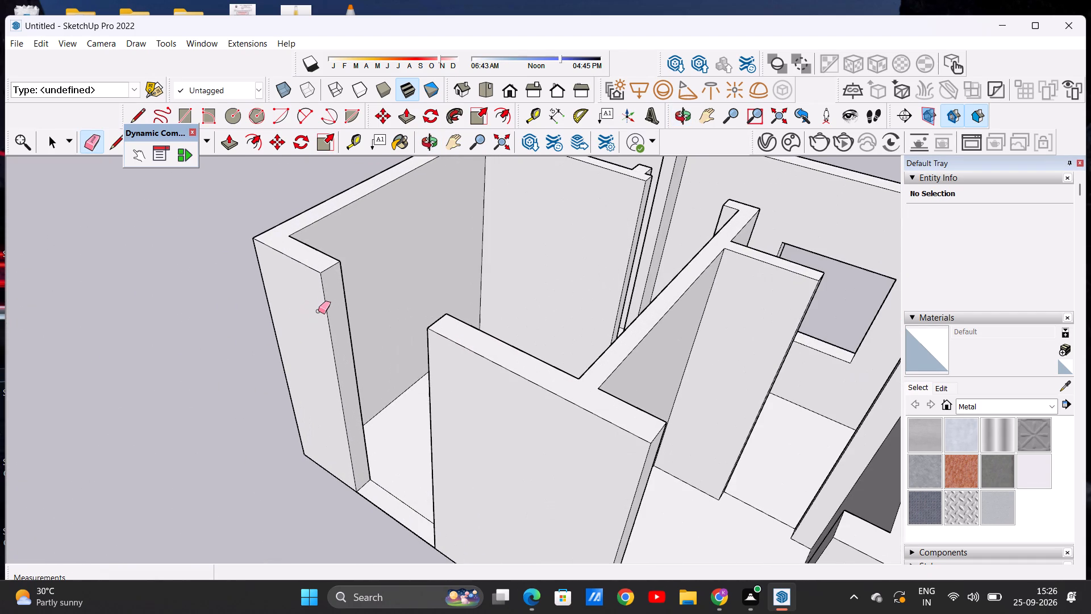
key(l)
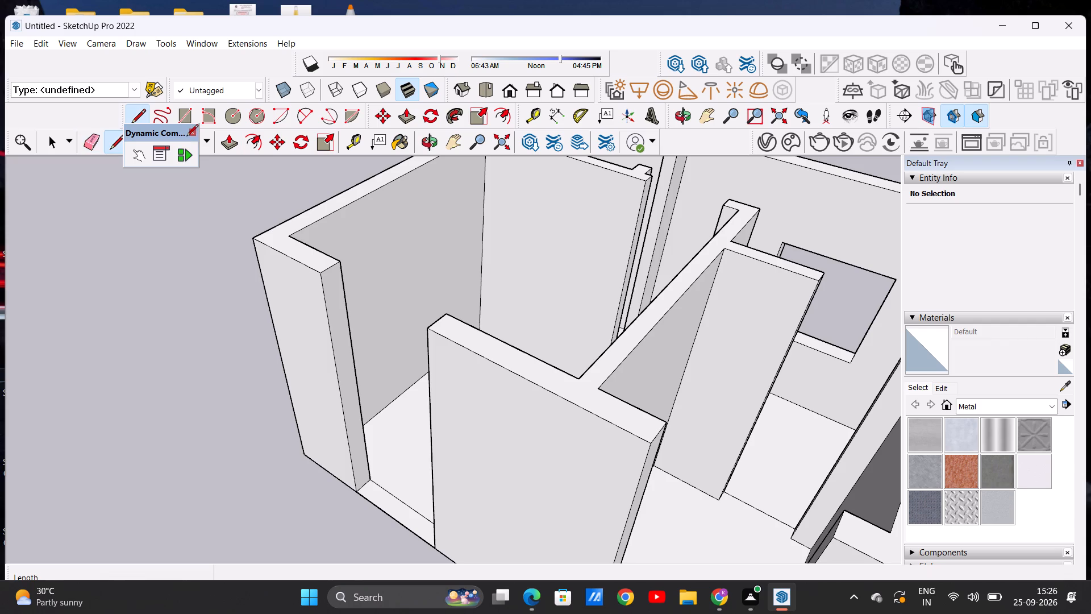
click(323, 276)
text(3')
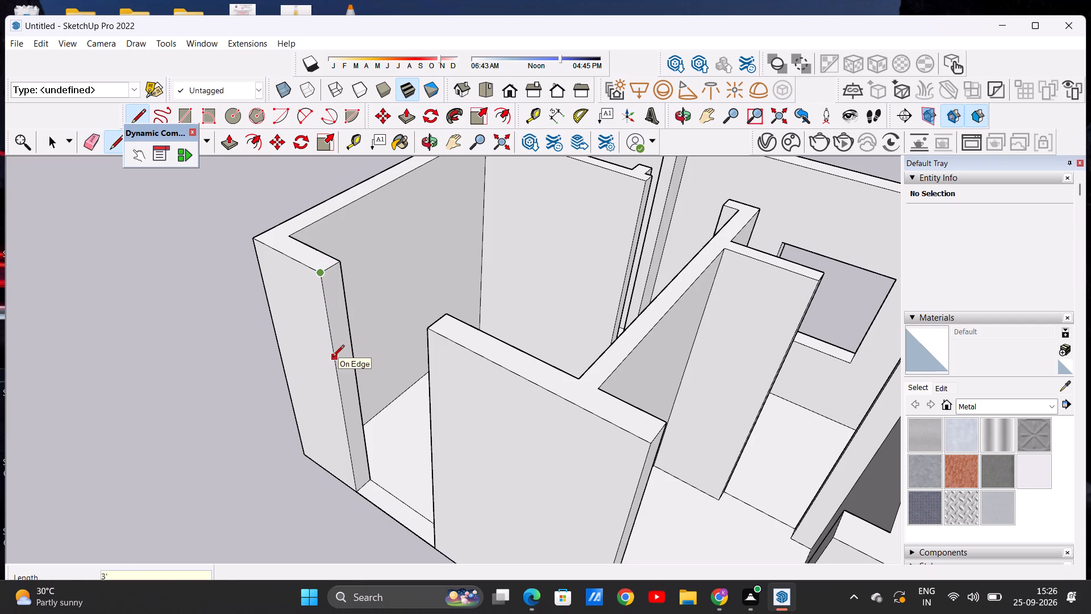
key(Return)
click(336, 357)
click(349, 339)
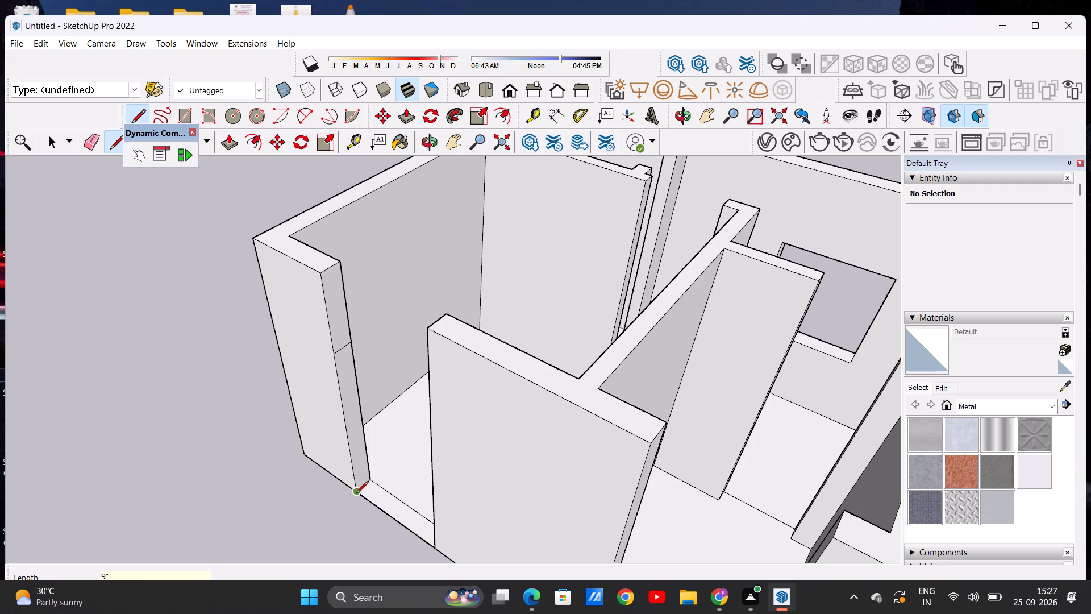
Draw a second line across the same end face, 3' above the wall's base.
click(356, 494)
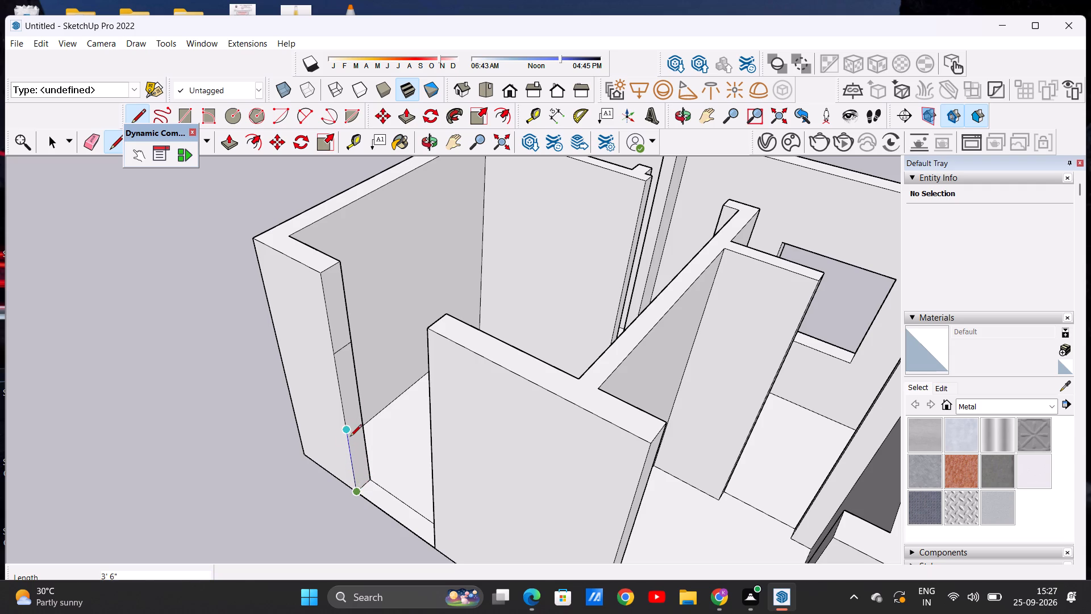
key(3)
key(apostrophe)
key(Return)
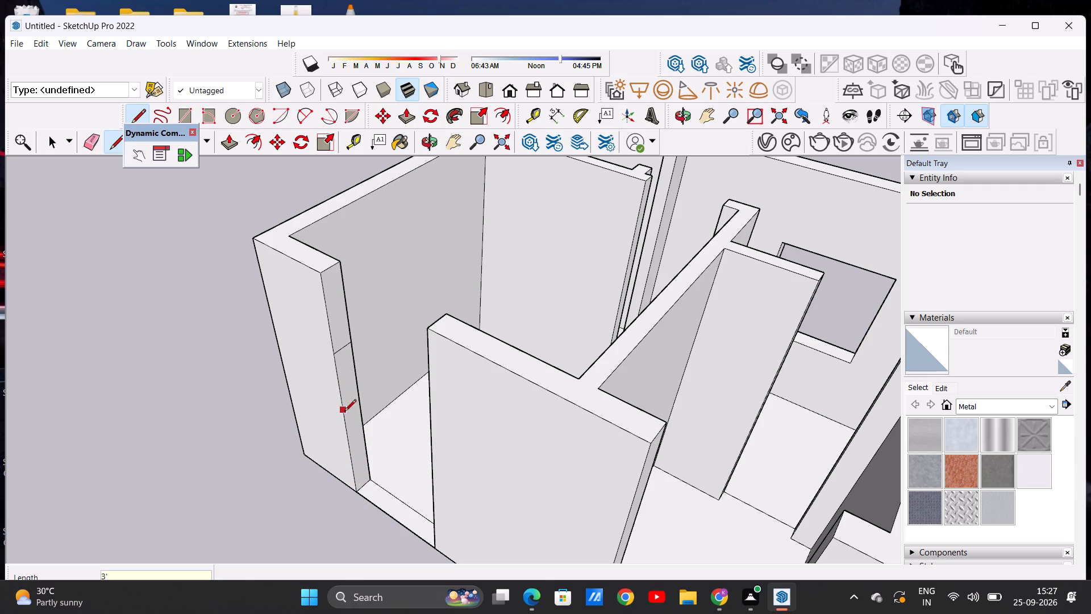
click(349, 442)
click(365, 426)
key(space)
Push/Pull the top part of that end face about 3' 11" across the opening to the facing wall, forming the lintel.
click(232, 146)
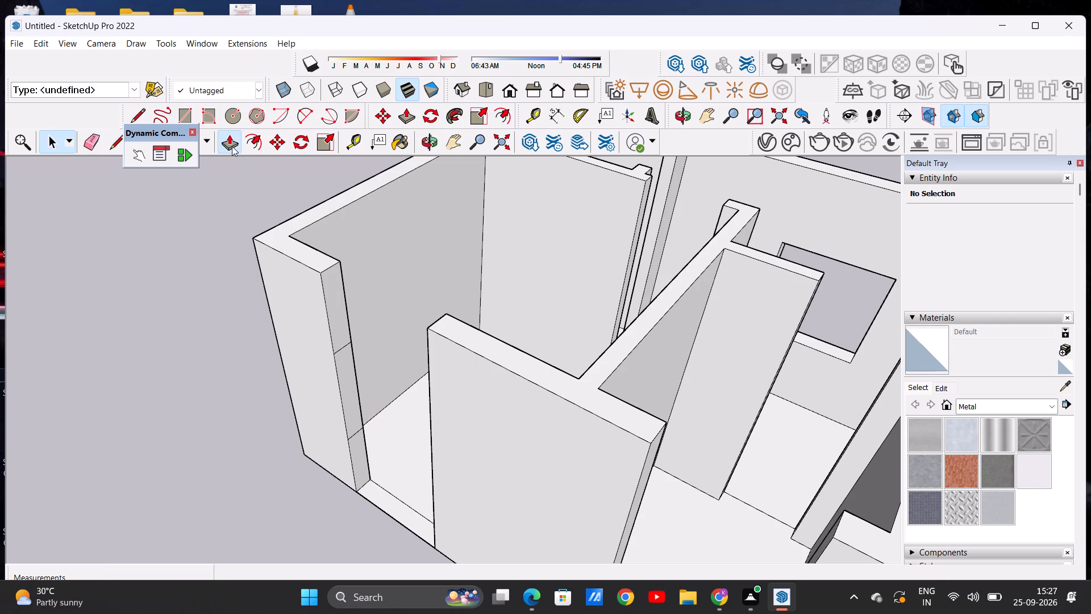
click(333, 289)
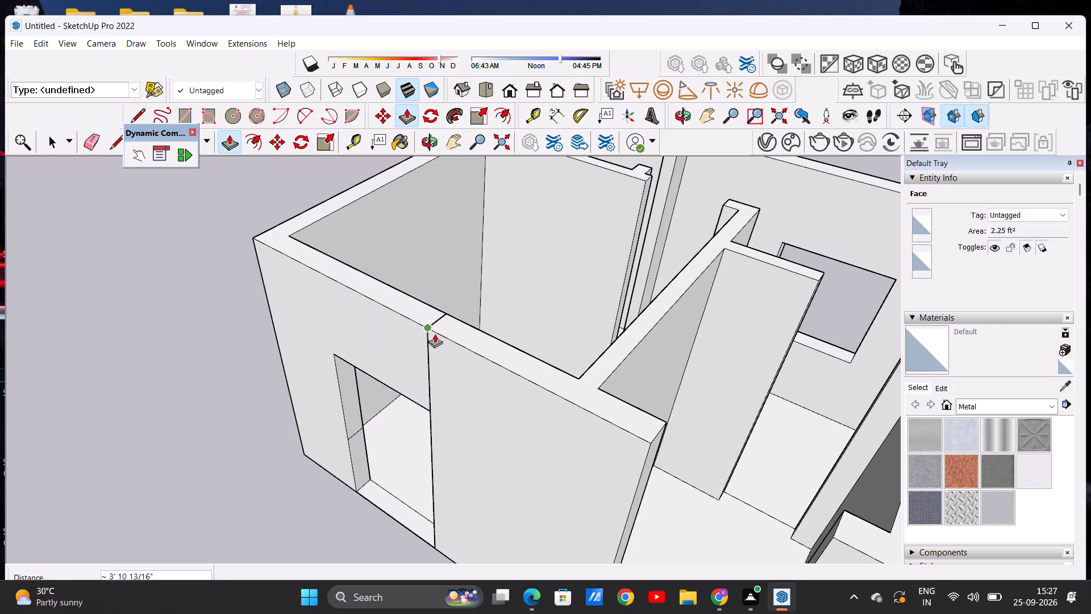
click(431, 330)
Push/Pull the lower part of that end face about 3' 11" across to the facing wall, forming the sill wall below the window.
scroll(451, 285, down, 4)
middle_drag(417, 403, 422, 368)
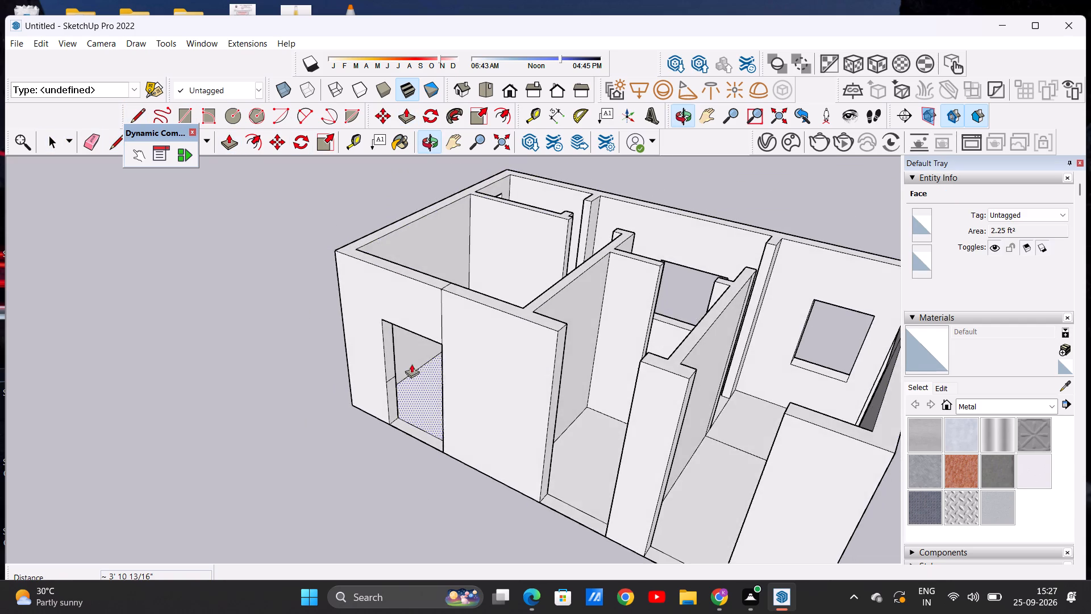
scroll(408, 380, up, 6)
click(368, 385)
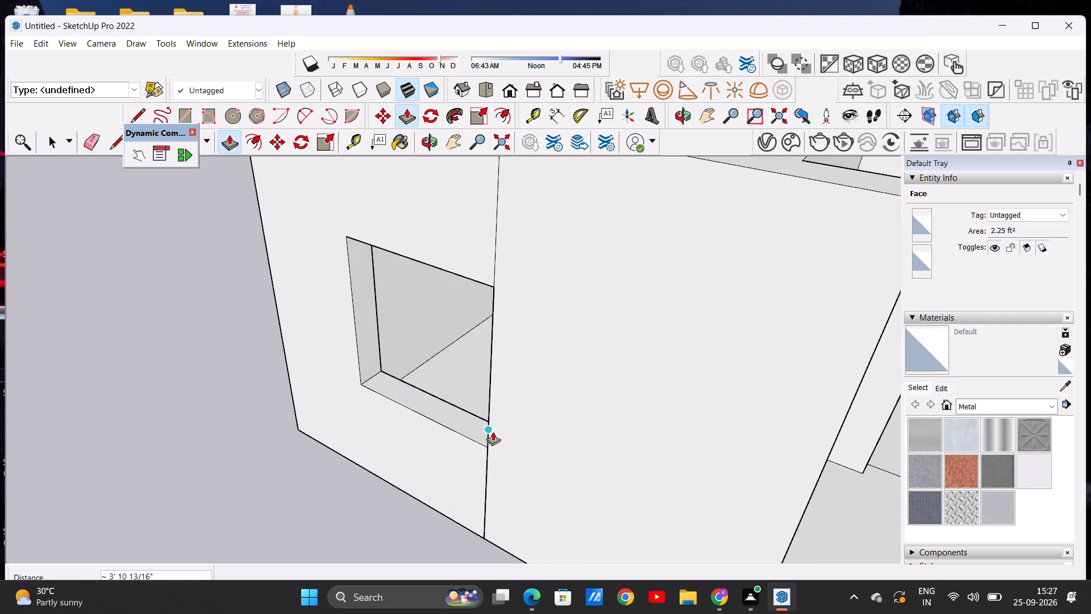
click(491, 439)
key(space)
Erase the seam lines above and below the new window on the wall's exterior face and across the wall top.
scroll(451, 327, down, 8)
middle_drag(445, 424, 443, 348)
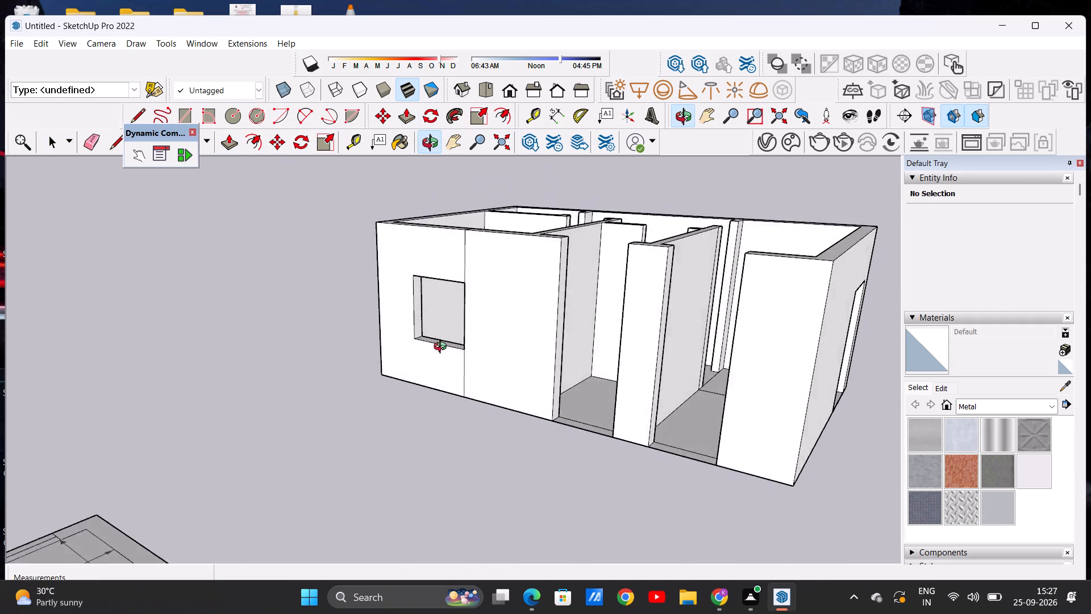
middle_drag(443, 348, 376, 358)
scroll(468, 241, up, 5)
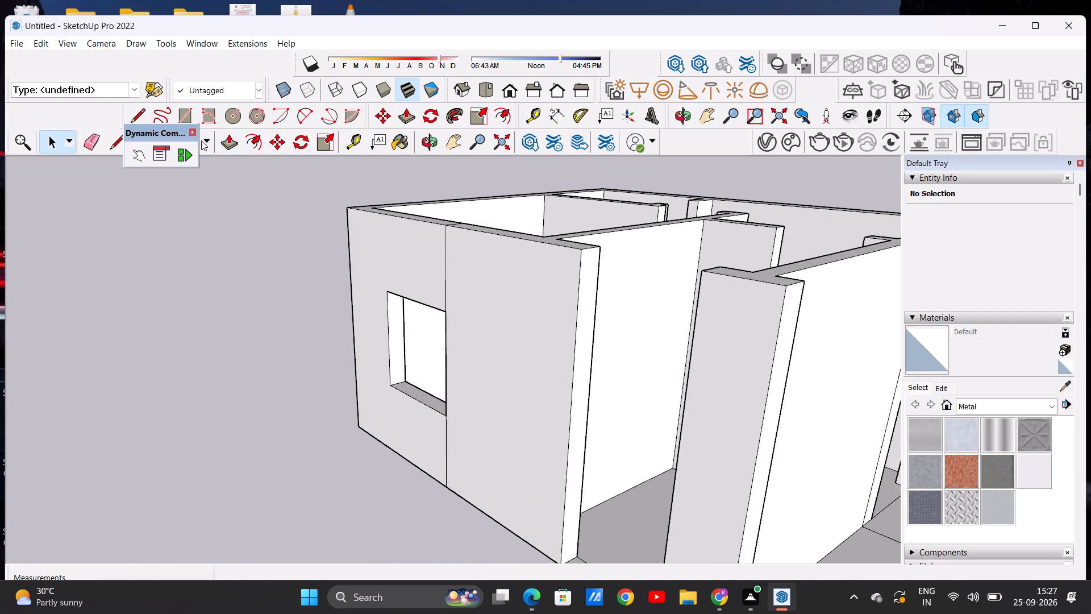
click(86, 139)
middle_drag(262, 289, 337, 295)
scroll(384, 284, down, 1)
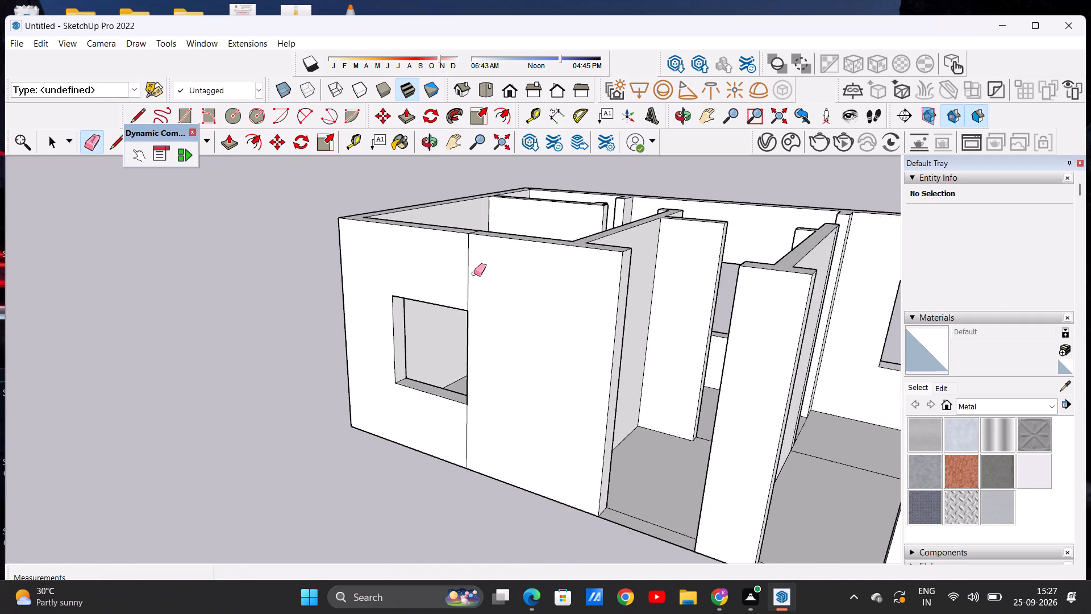
scroll(484, 269, up, 5)
drag(442, 272, 509, 274)
scroll(492, 255, down, 6)
scroll(511, 400, up, 6)
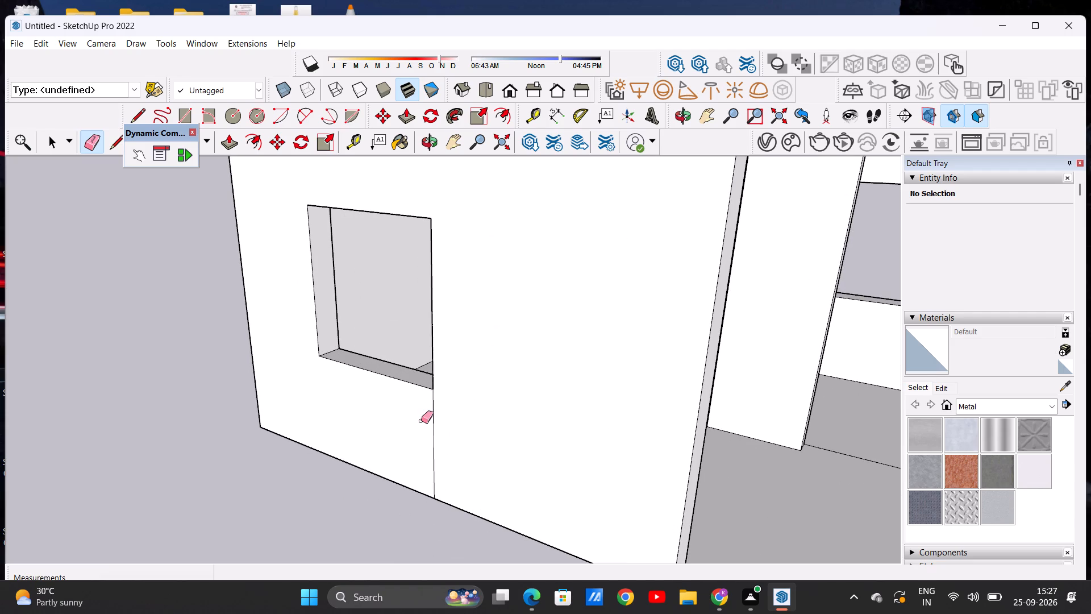
drag(420, 421, 439, 422)
scroll(484, 391, down, 8)
middle_drag(484, 290, 490, 413)
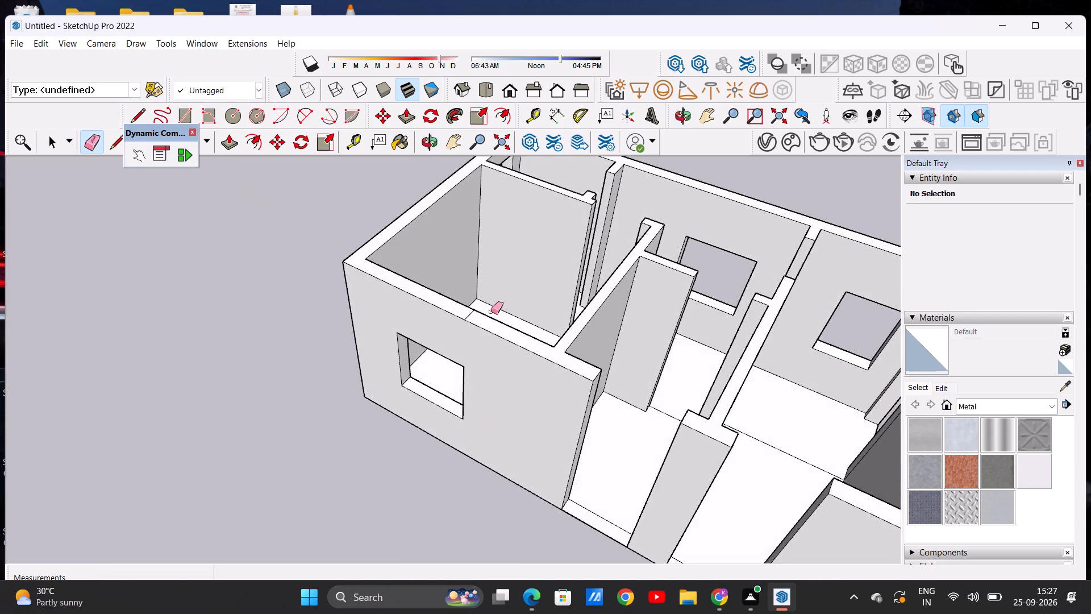
scroll(492, 312, up, 10)
drag(402, 304, 432, 319)
scroll(444, 305, down, 12)
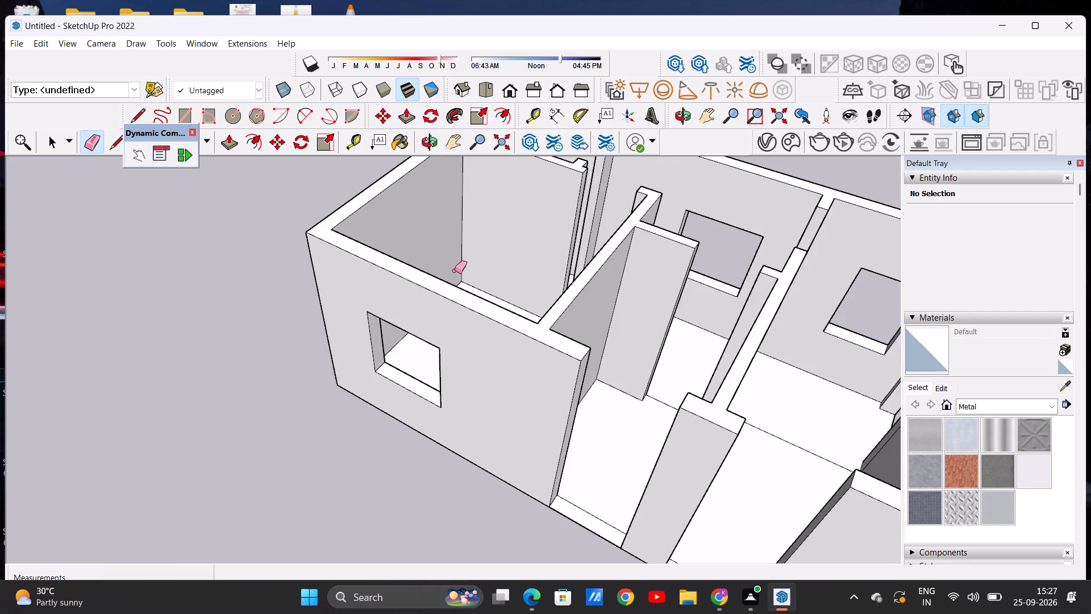
Erase the seam lines above and below the new window on the wall's interior face.
scroll(455, 271, down, 5)
middle_drag(476, 396, 161, 393)
middle_drag(469, 342, 50, 310)
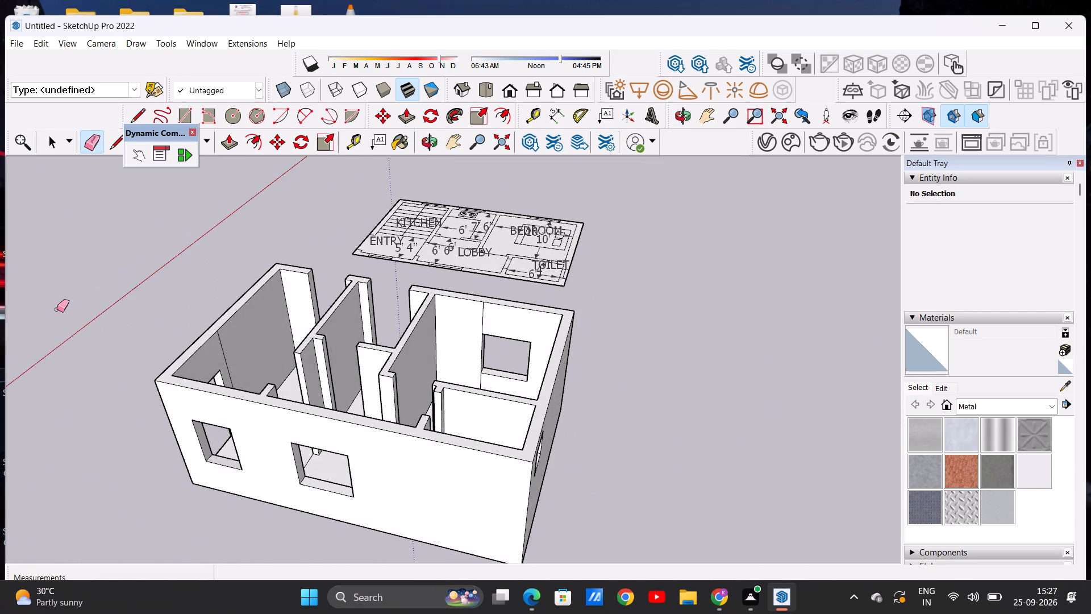
scroll(507, 333, up, 10)
drag(443, 302, 473, 298)
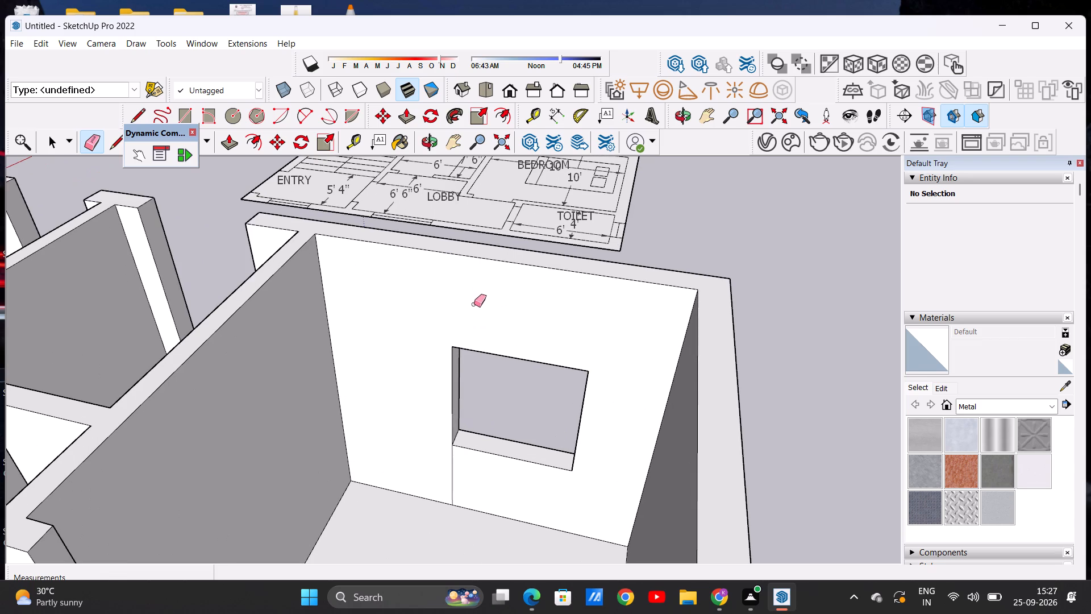
drag(445, 459, 456, 464)
scroll(504, 392, down, 8)
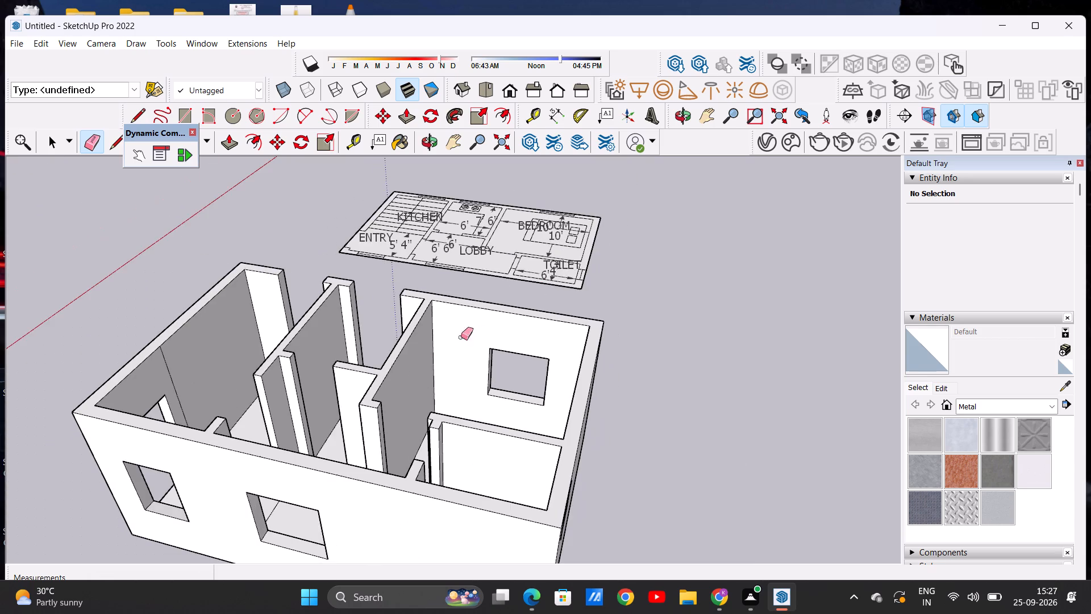
Draw a line 3' below the wall top across the end face of the same exterior wall, beside its next opening.
middle_drag(370, 384, 809, 356)
scroll(636, 344, down, 4)
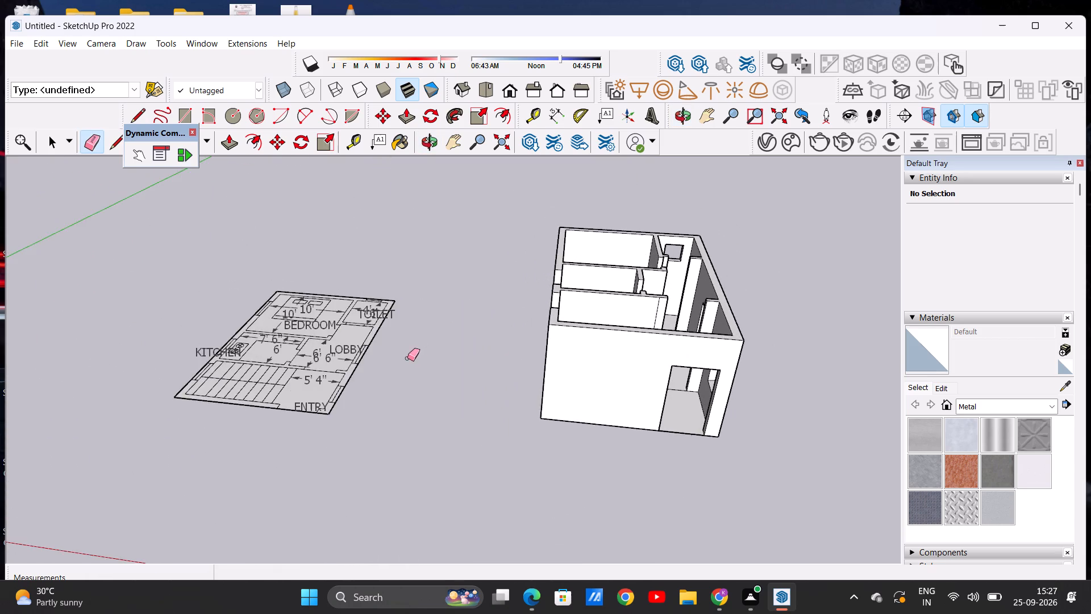
middle_drag(413, 362, 724, 387)
scroll(532, 239, up, 10)
scroll(469, 318, up, 3)
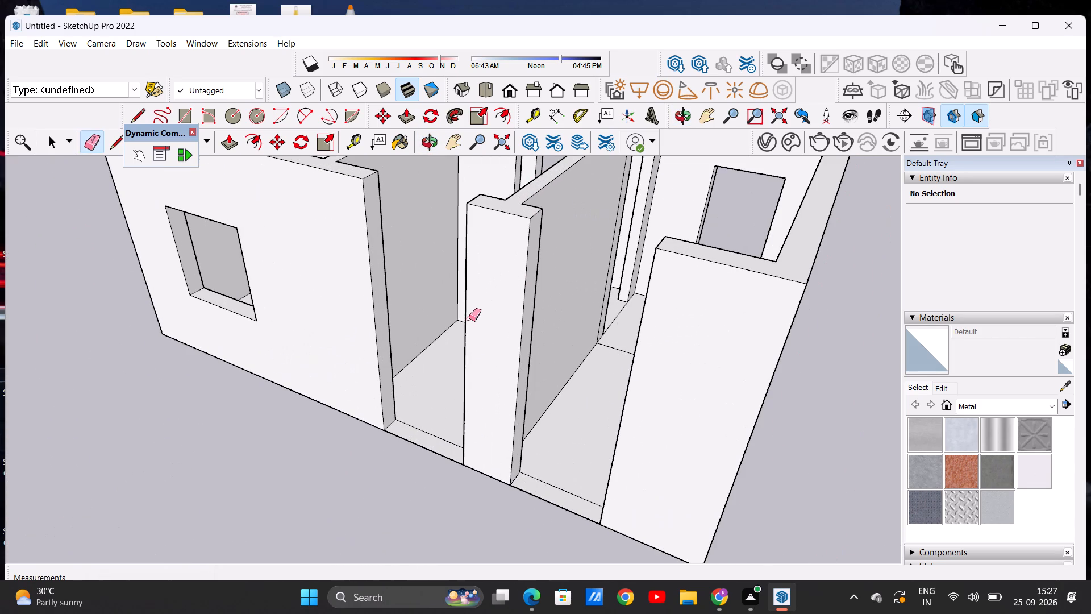
click(135, 110)
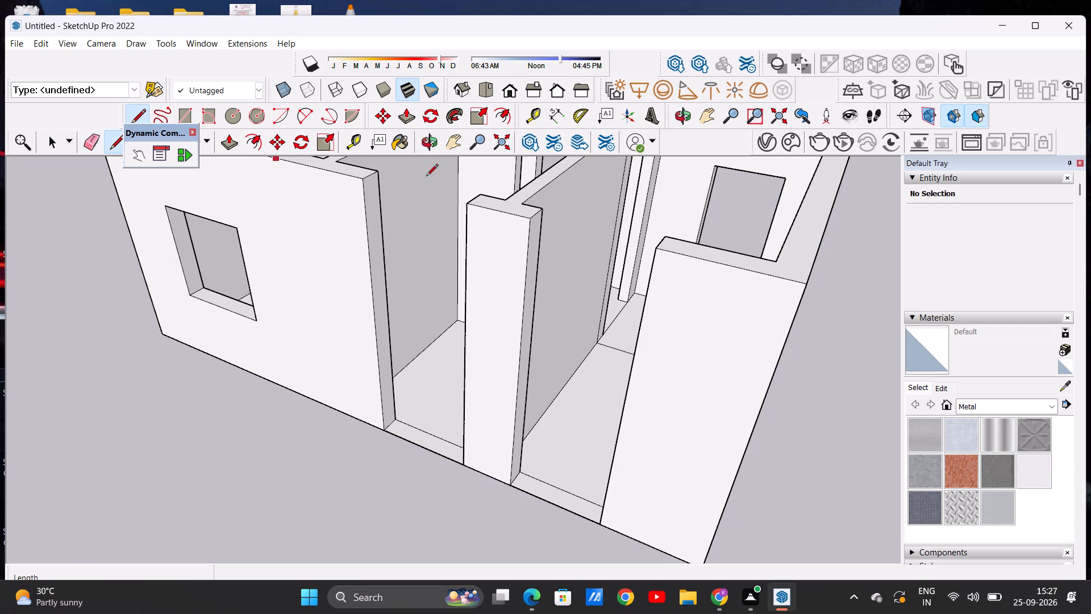
scroll(509, 229, up, 4)
scroll(364, 336, down, 7)
scroll(357, 266, up, 4)
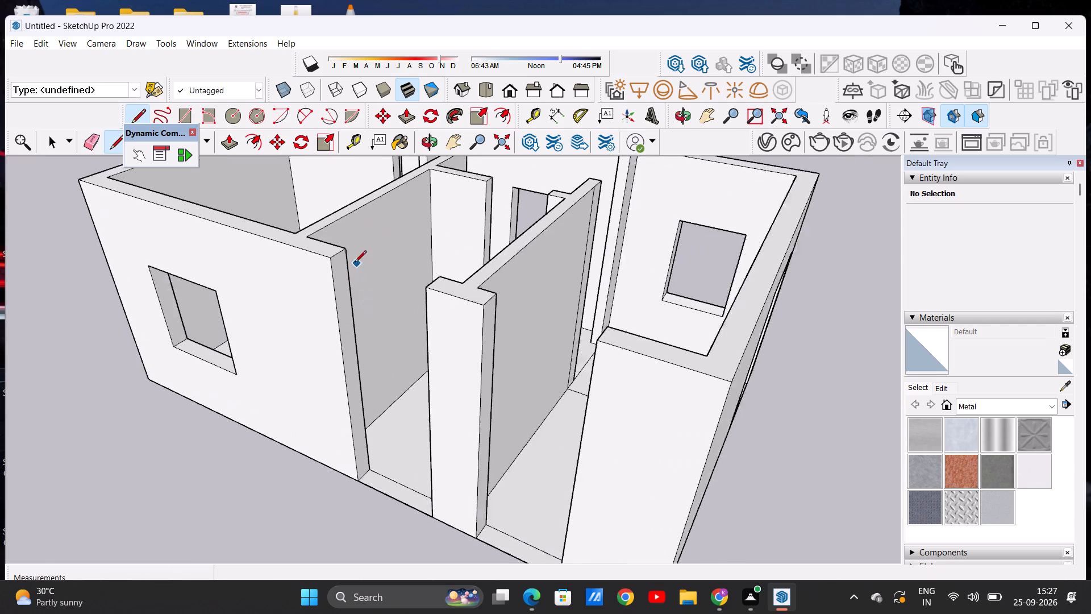
scroll(355, 263, up, 1)
click(326, 258)
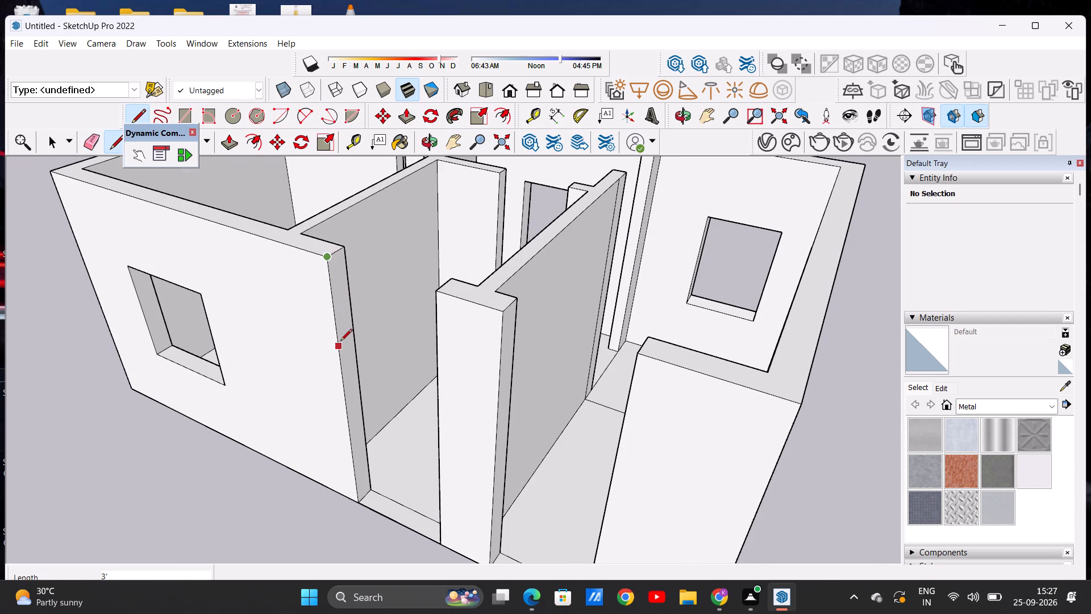
text(3')
key(Return)
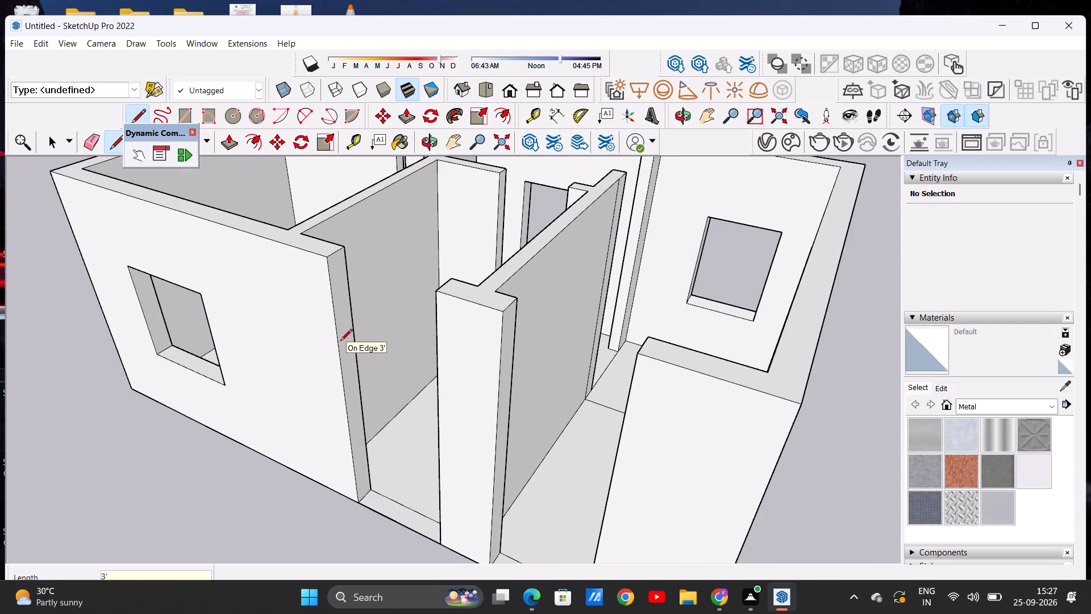
click(338, 349)
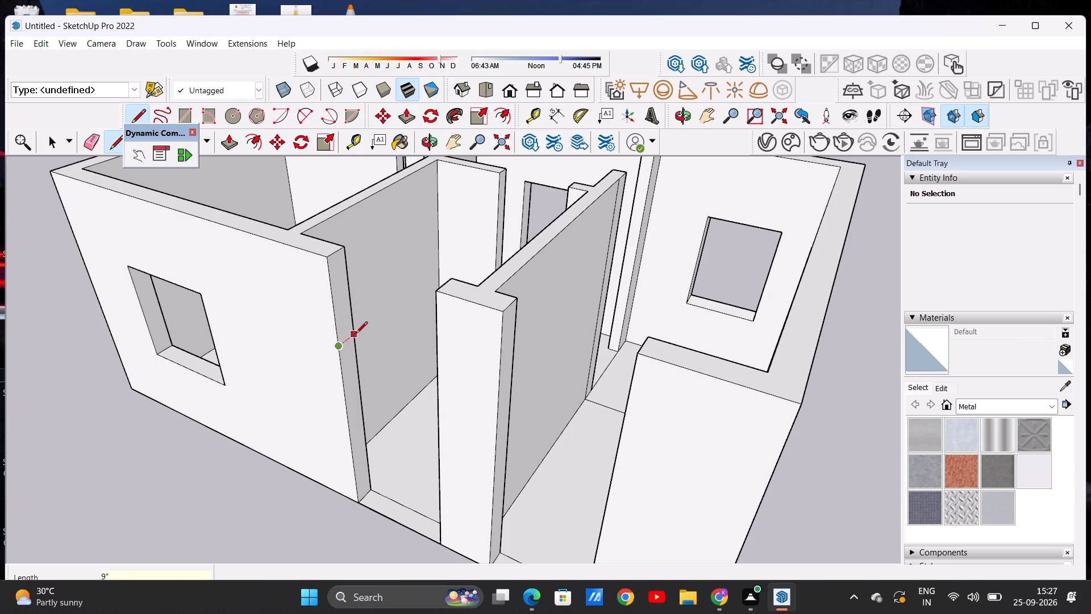
click(352, 335)
Draw a second line across this end face, 3' above the wall's base.
click(362, 501)
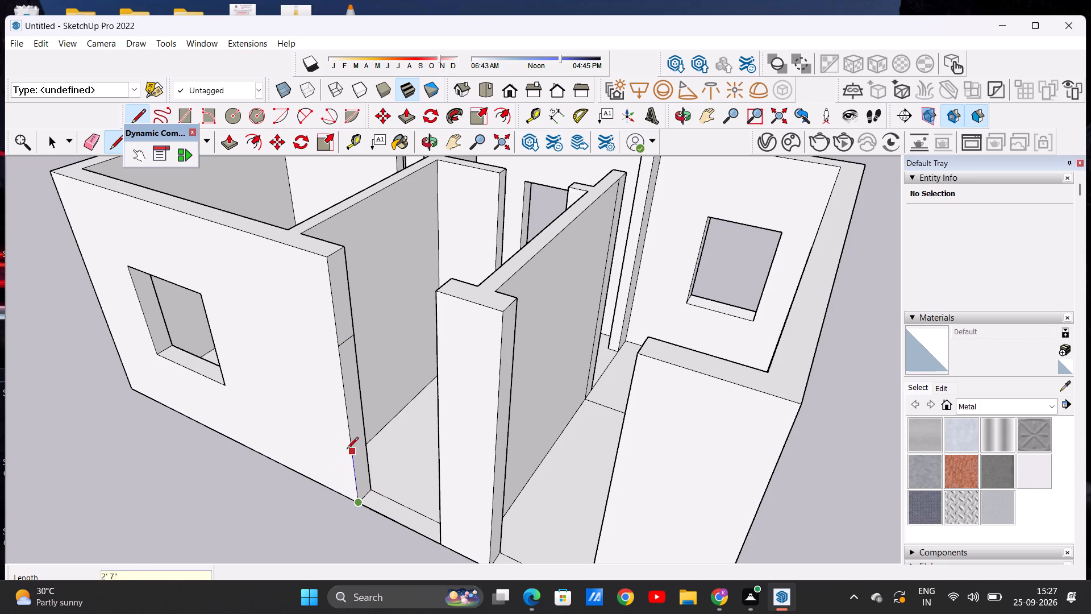
text(3')
key(Return)
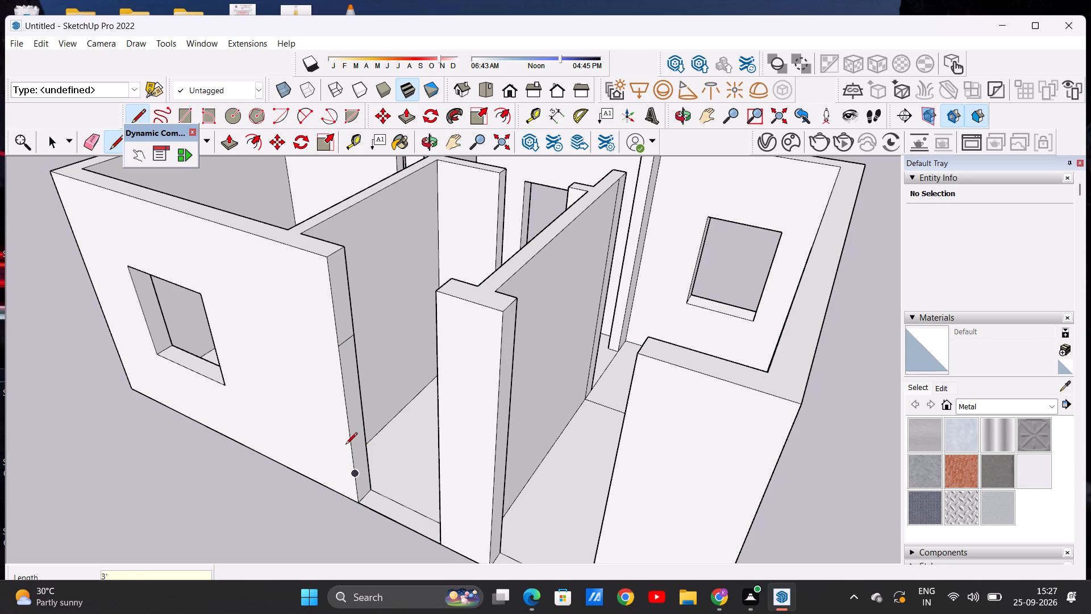
click(351, 443)
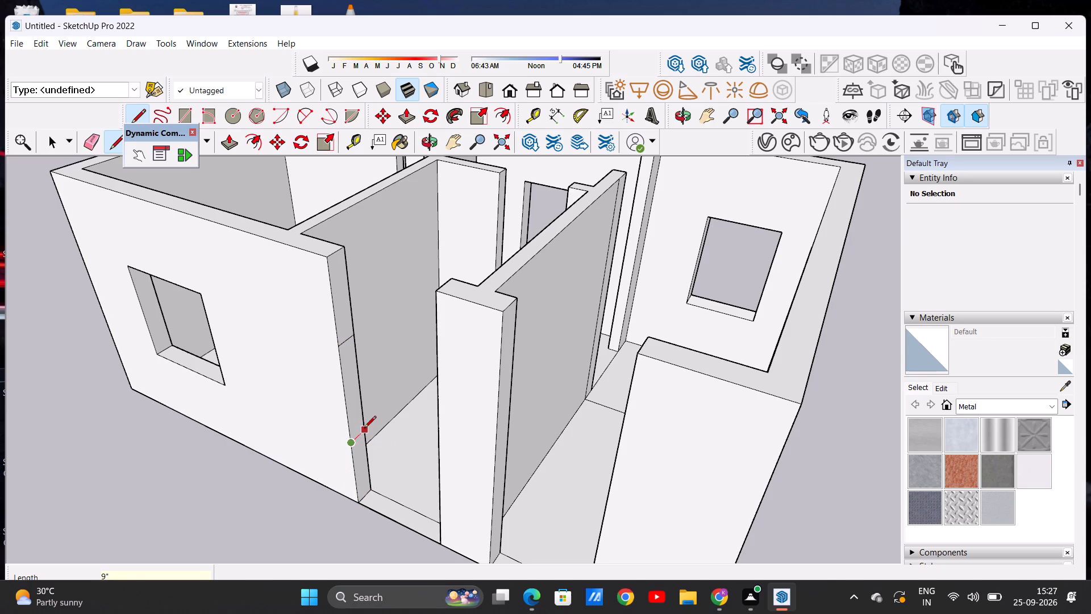
click(364, 429)
key(space)
Push/Pull the bottom and top sections of the wall's end face across the opening to the opposite wall, forming a window.
click(223, 144)
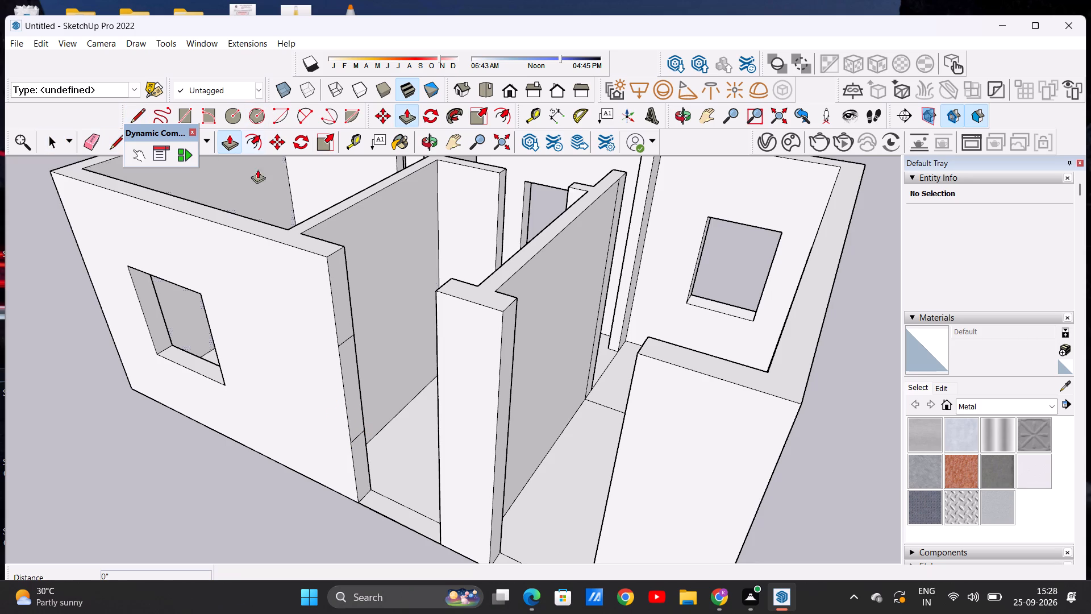
click(359, 453)
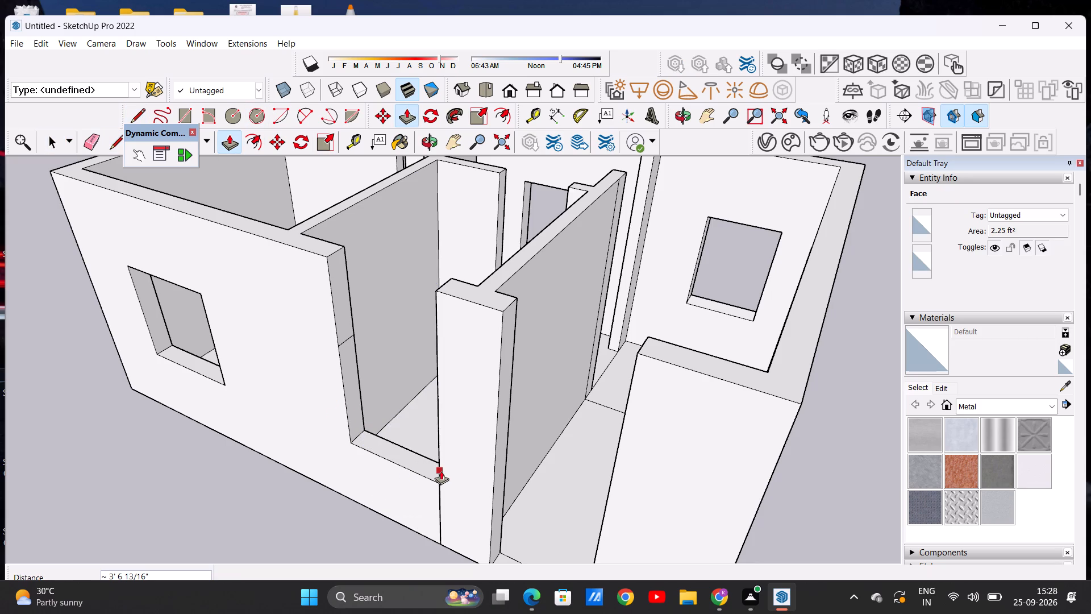
click(441, 471)
click(342, 291)
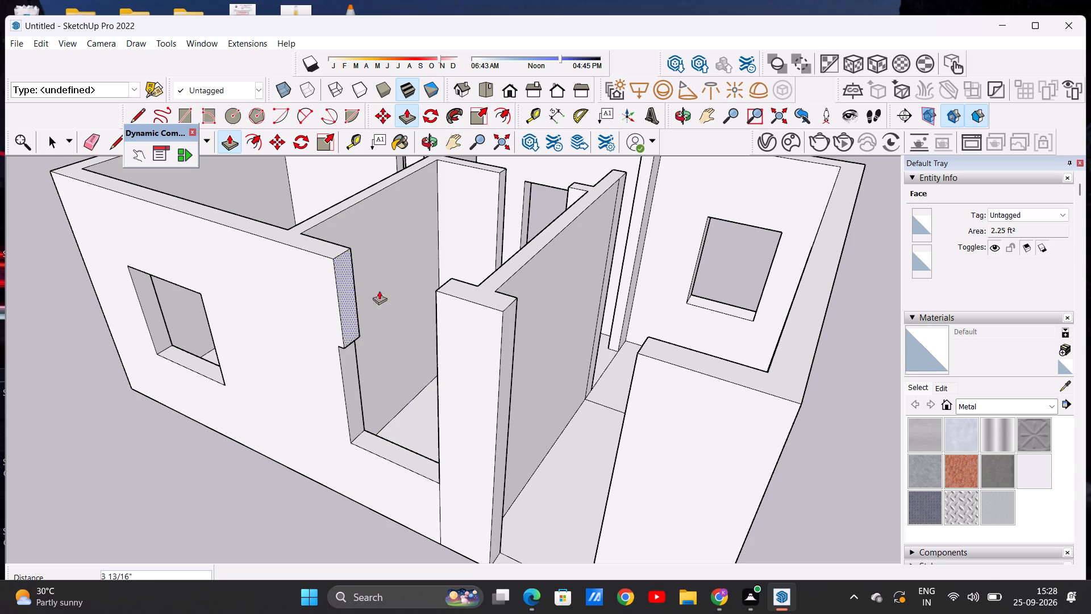
click(437, 286)
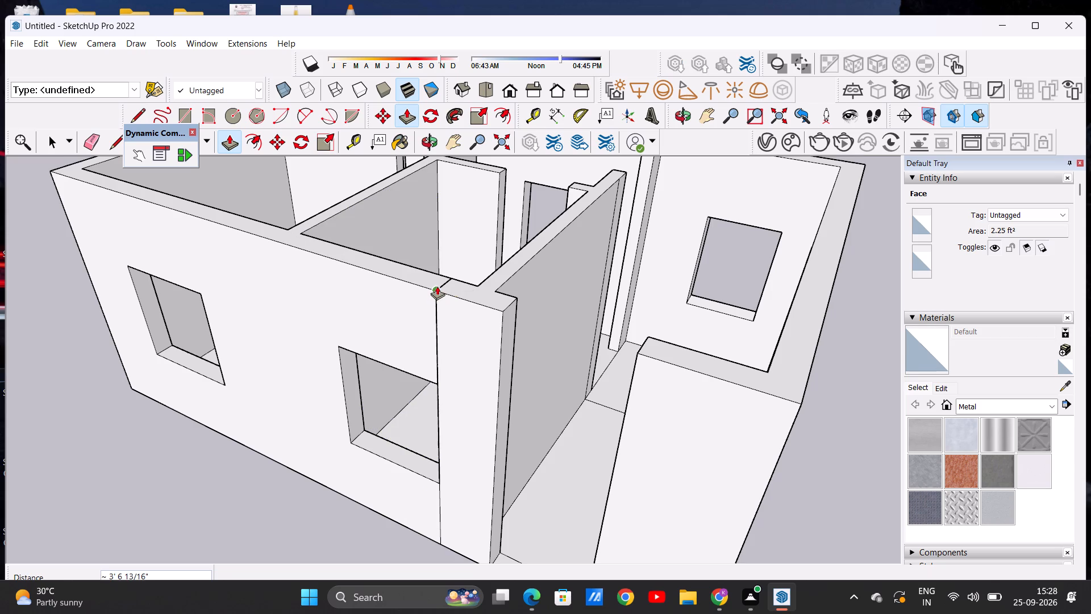
key(space)
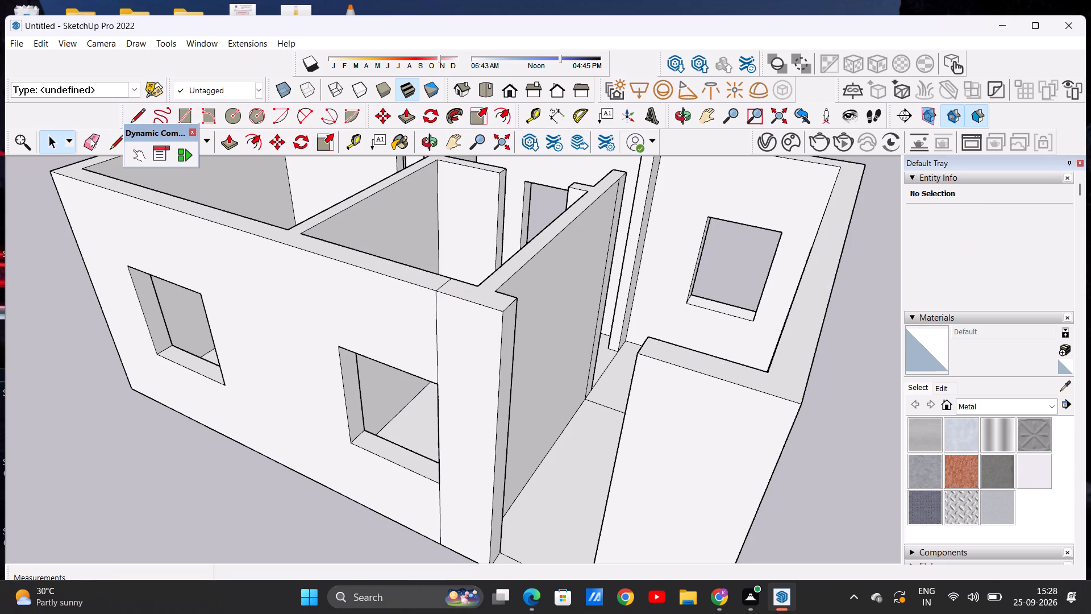
Erase the seam lines above and below the new window on the exterior face and across the wall top.
click(87, 138)
drag(424, 314, 447, 317)
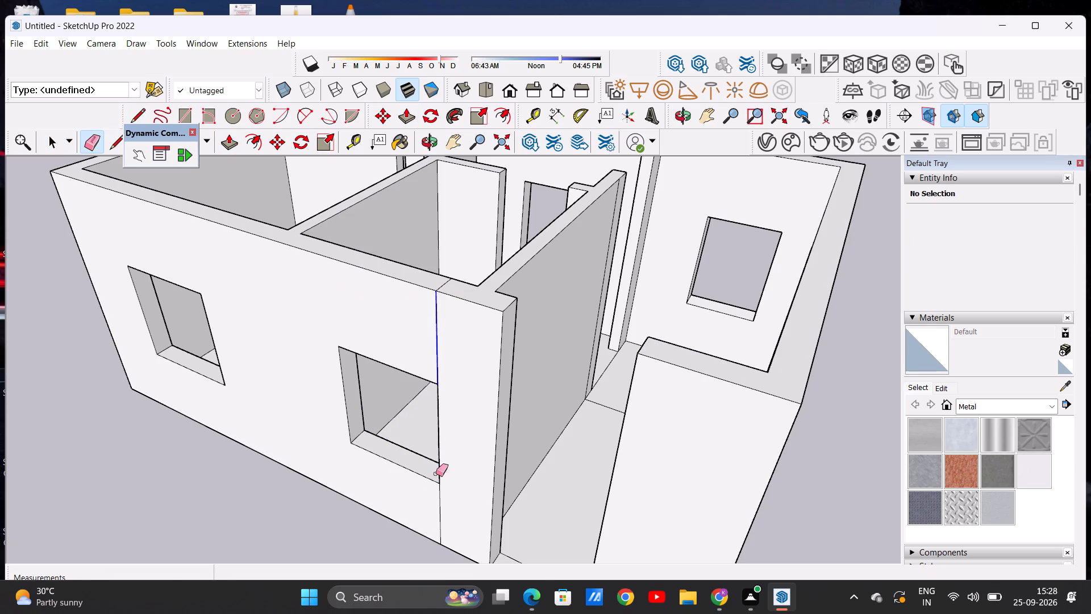
drag(429, 504, 440, 505)
middle_drag(438, 342, 410, 392)
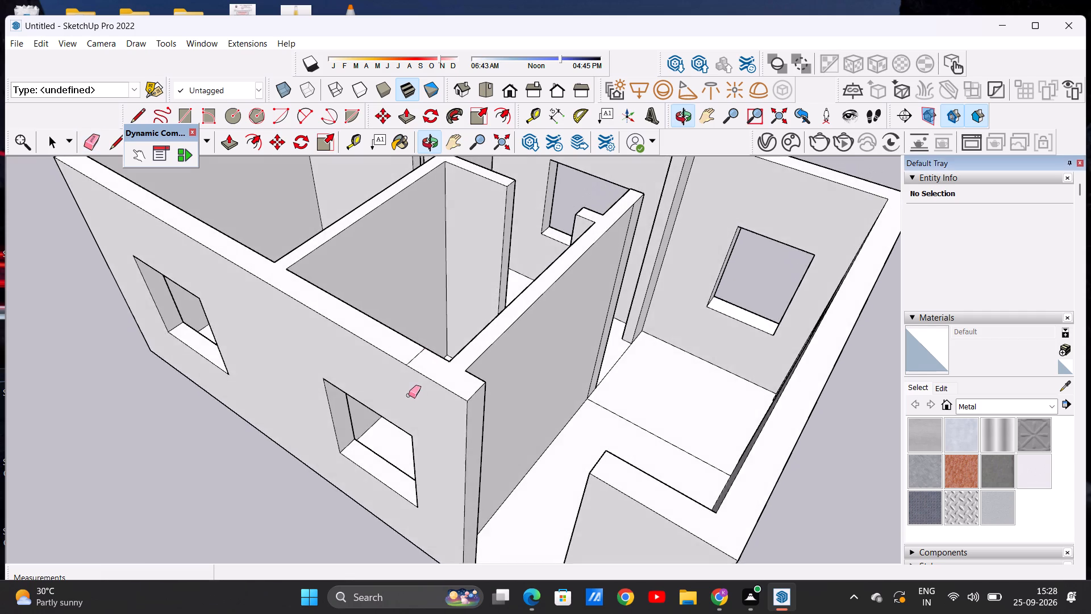
scroll(427, 343, up, 5)
drag(395, 358, 415, 387)
Erase the seam lines above and below the new window on the wall's interior face.
scroll(418, 350, down, 12)
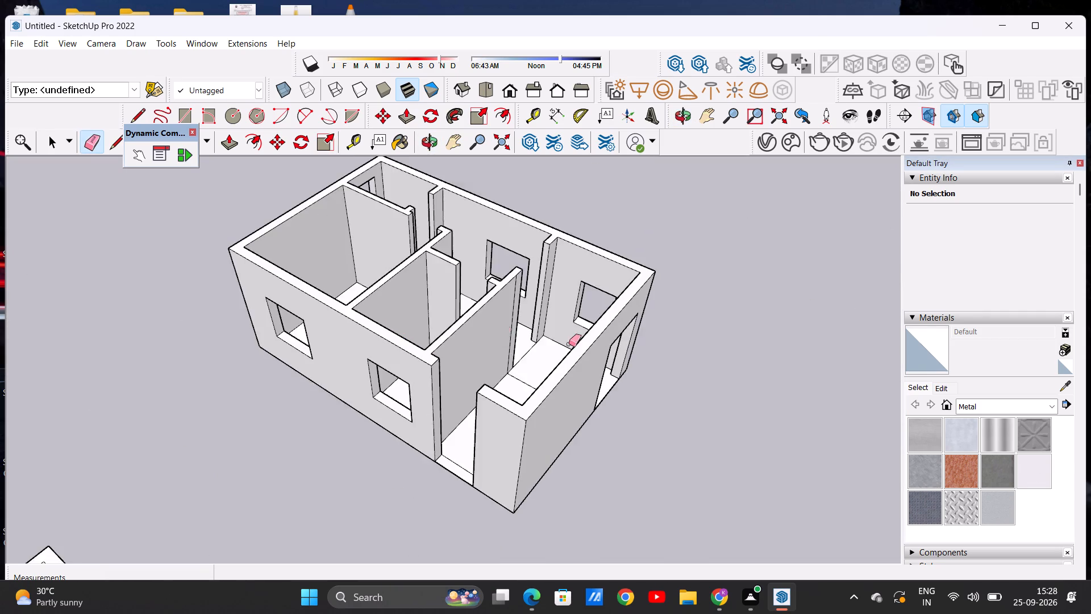
middle_drag(565, 348, 0, 370)
scroll(488, 249, up, 4)
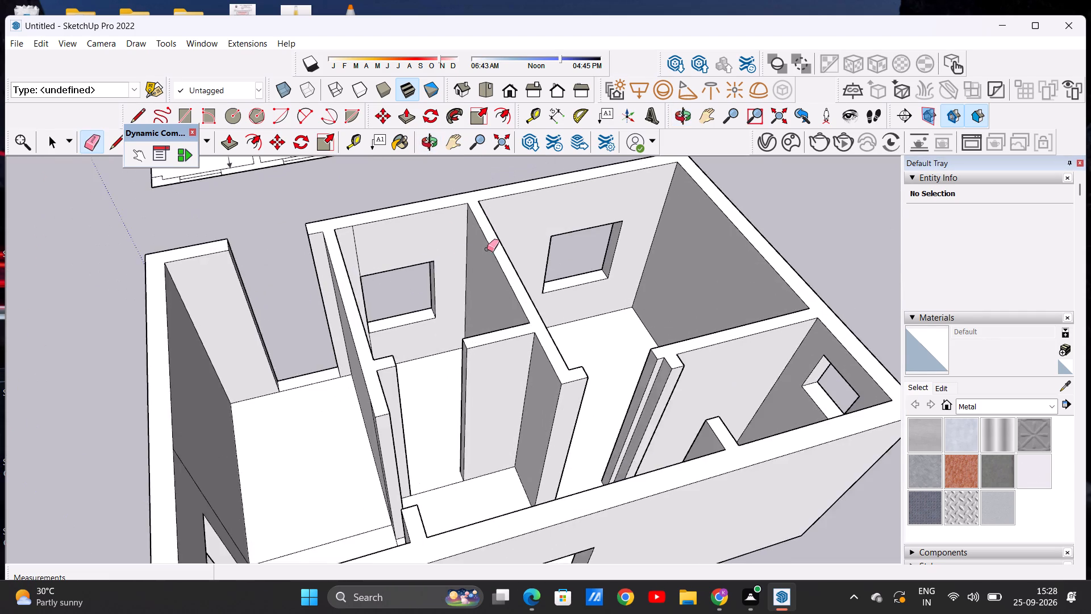
scroll(487, 249, up, 6)
middle_drag(461, 275, 416, 279)
scroll(390, 245, down, 1)
scroll(370, 234, up, 4)
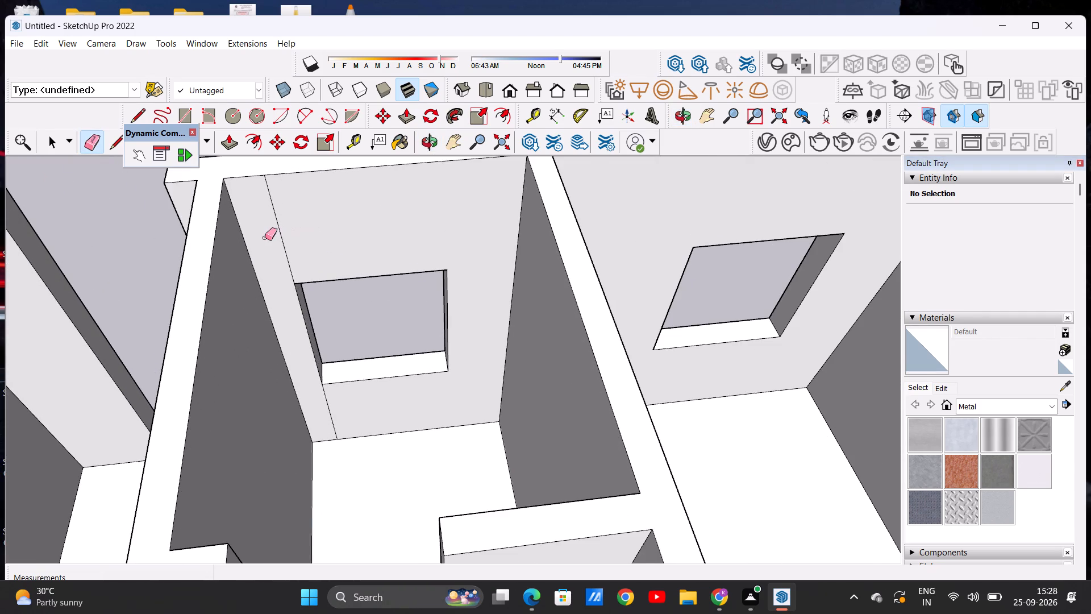
drag(266, 238, 282, 240)
drag(317, 422, 333, 422)
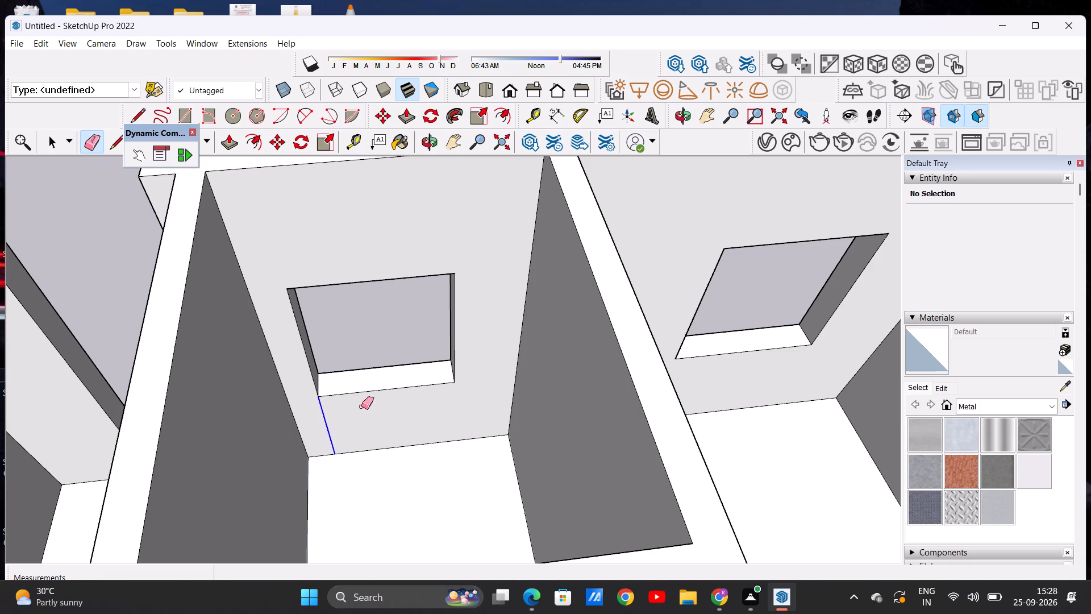
Draw a line 3' below the wall top across the end face beside the same exterior wall's remaining opening near the corner.
scroll(480, 333, down, 9)
middle_drag(280, 366, 748, 345)
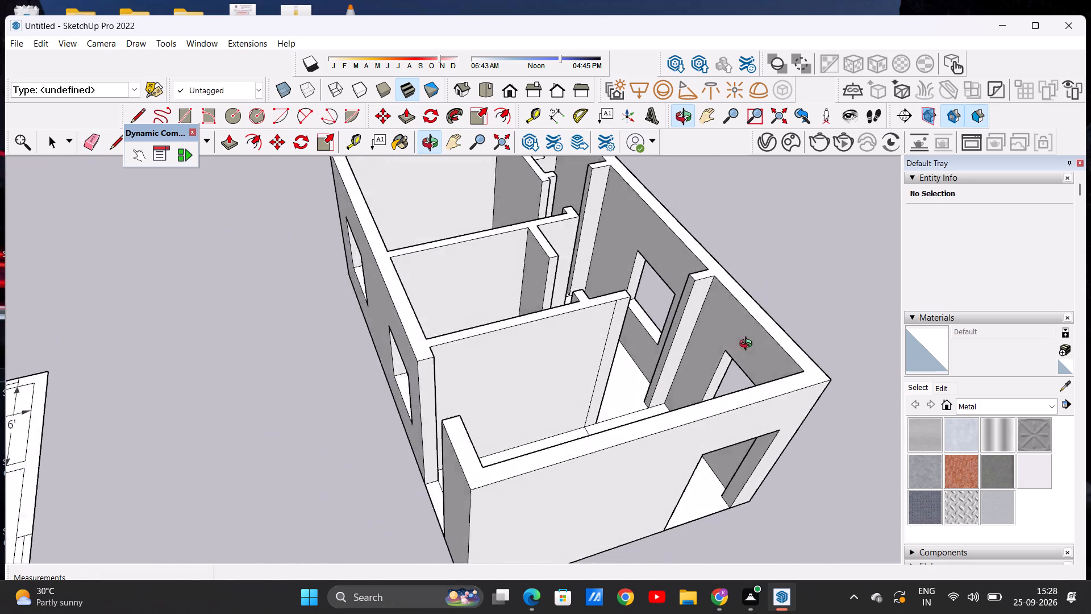
middle_drag(748, 345, 850, 293)
middle_drag(497, 386, 460, 396)
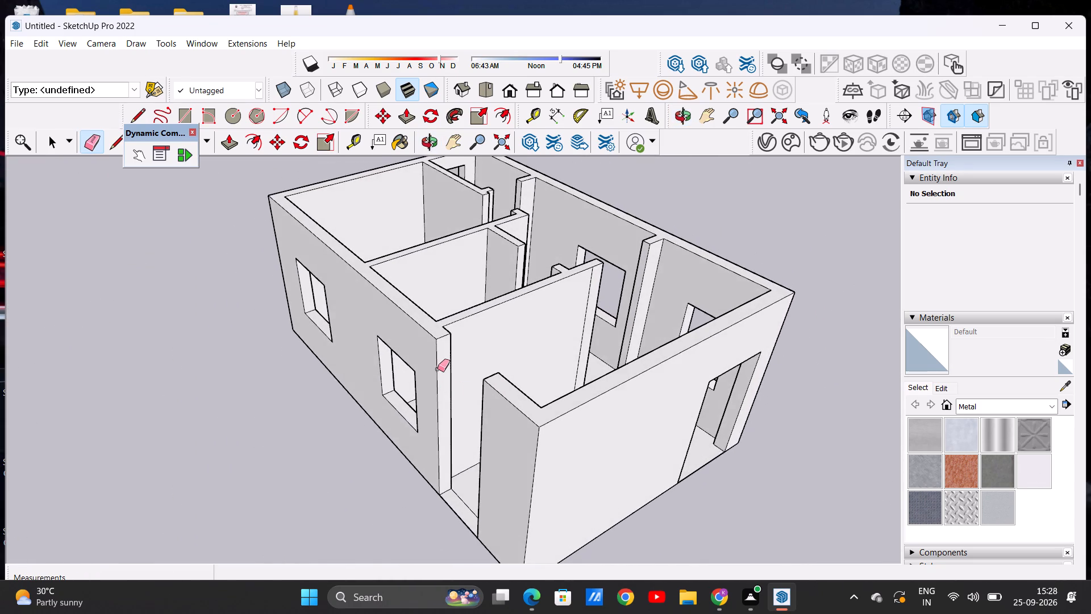
scroll(439, 367, up, 6)
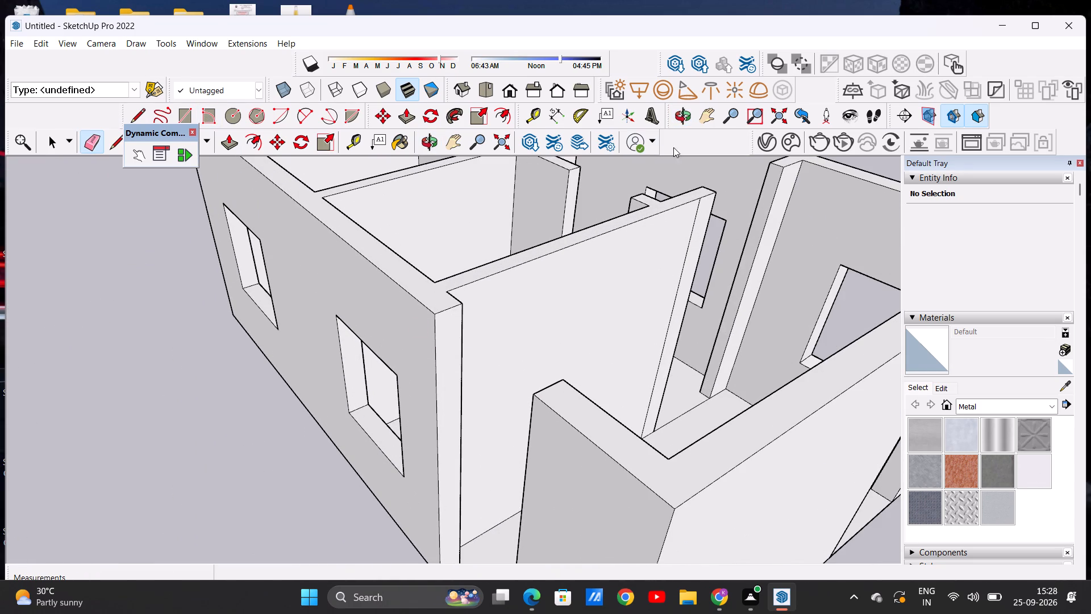
key(l)
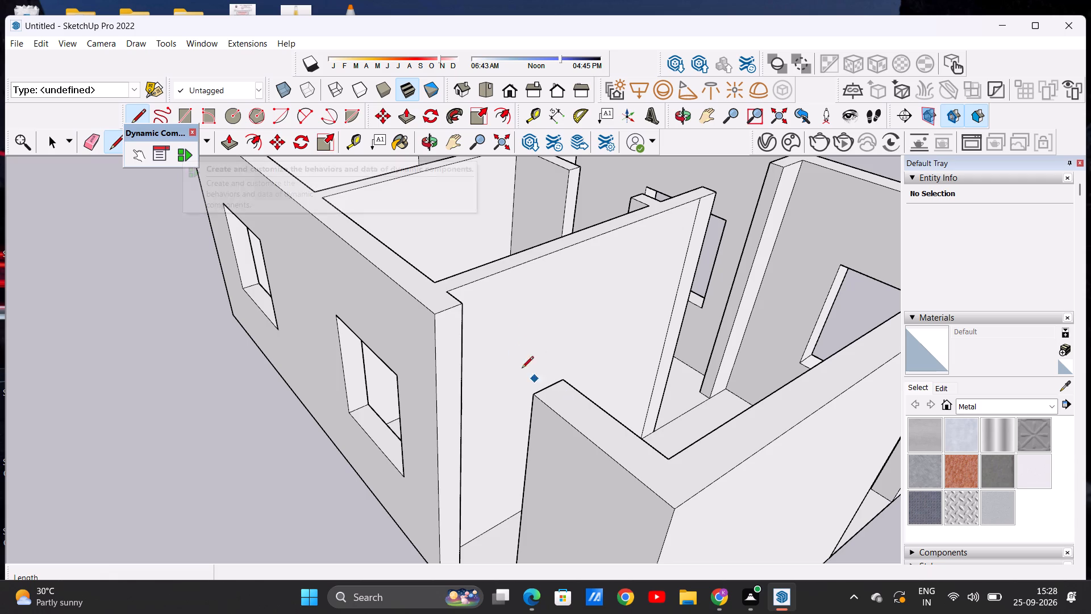
click(433, 317)
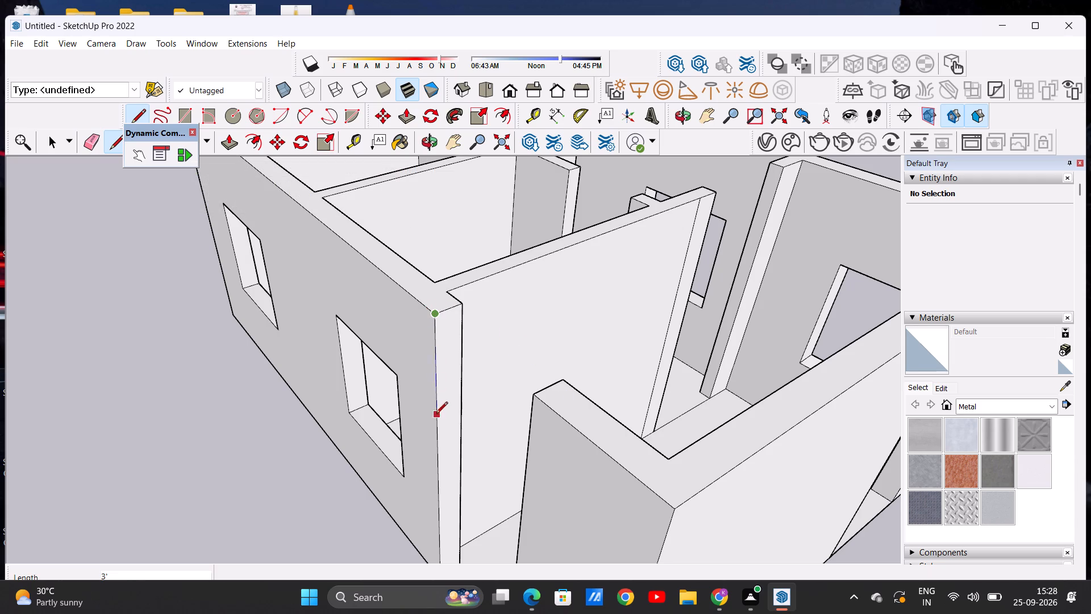
text(3')
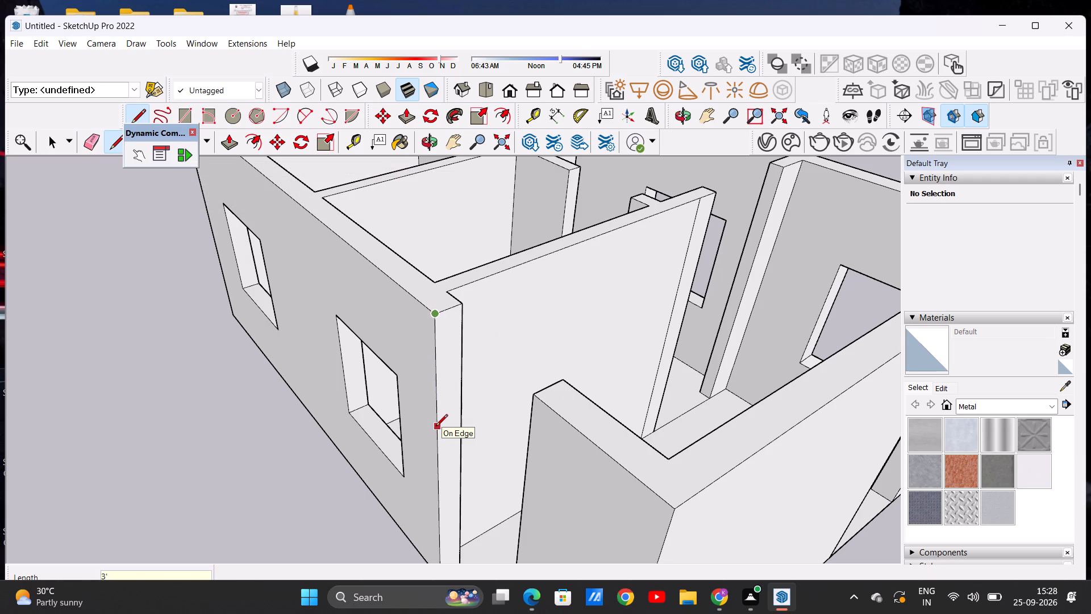
key(Return)
scroll(459, 344, down, 6)
scroll(443, 441, up, 5)
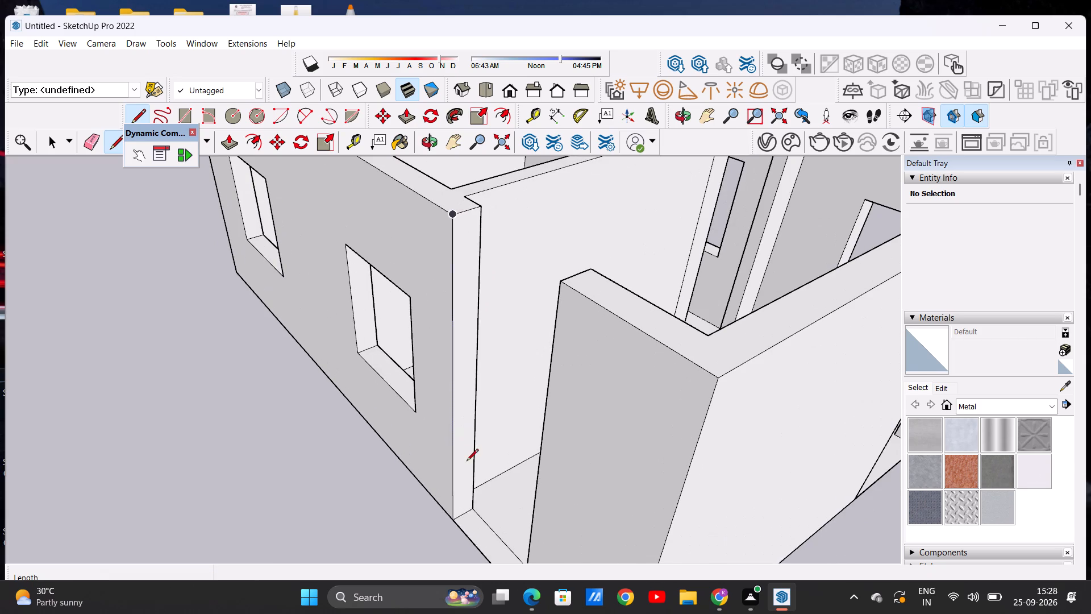
click(452, 337)
click(476, 322)
Draw a second line across this end face, 3' above the wall's base.
click(450, 520)
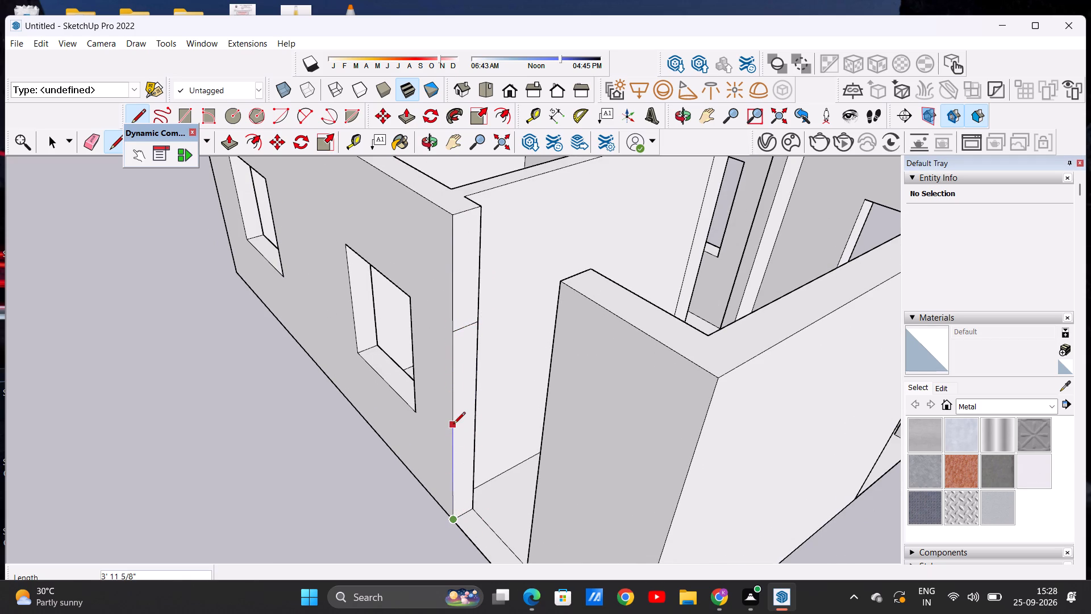
text(3')
key(Return)
click(454, 451)
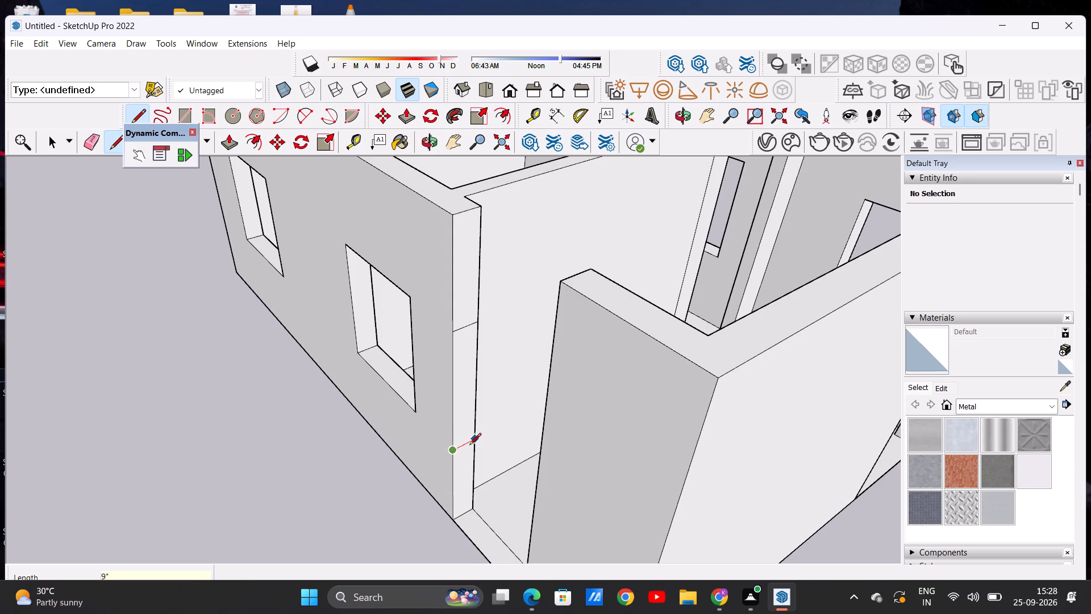
click(476, 437)
key(space)
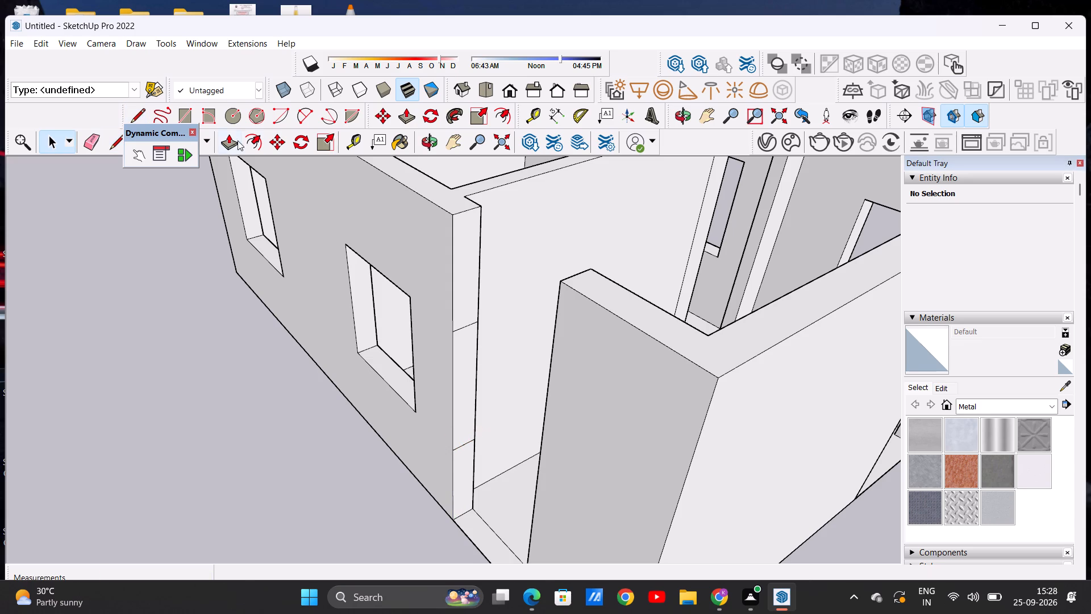
Push/Pull the top and bottom sections of this end face across the opening to the corner wall, forming a window.
click(240, 146)
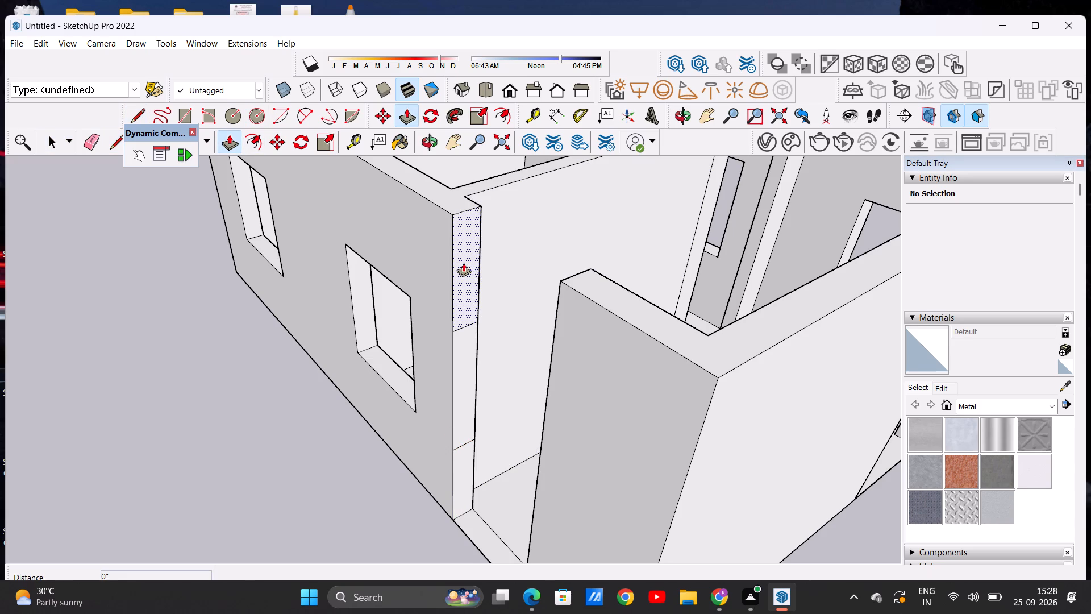
click(463, 263)
click(560, 279)
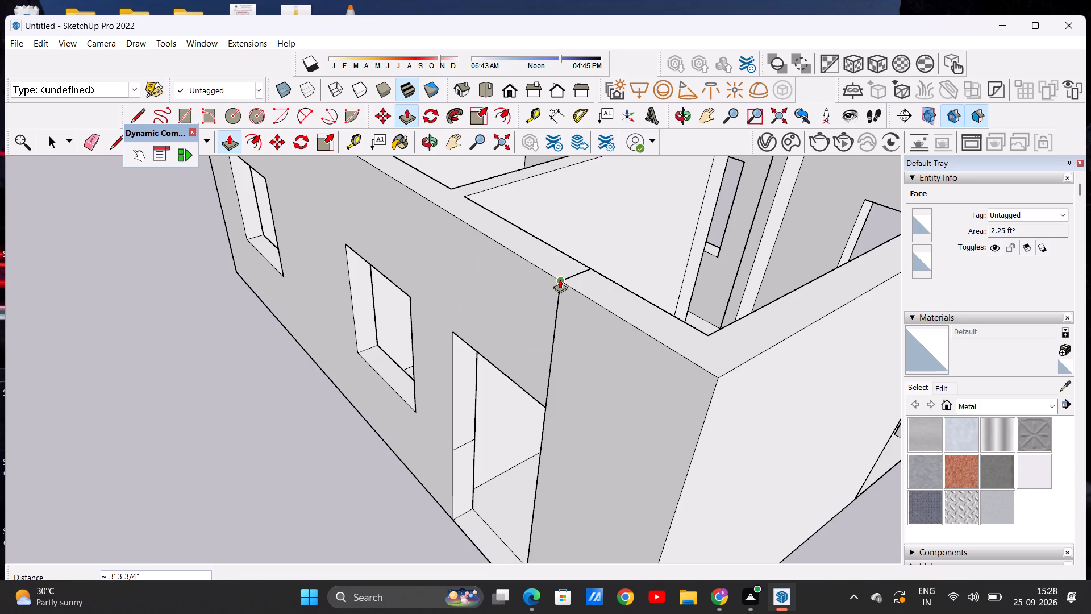
click(464, 459)
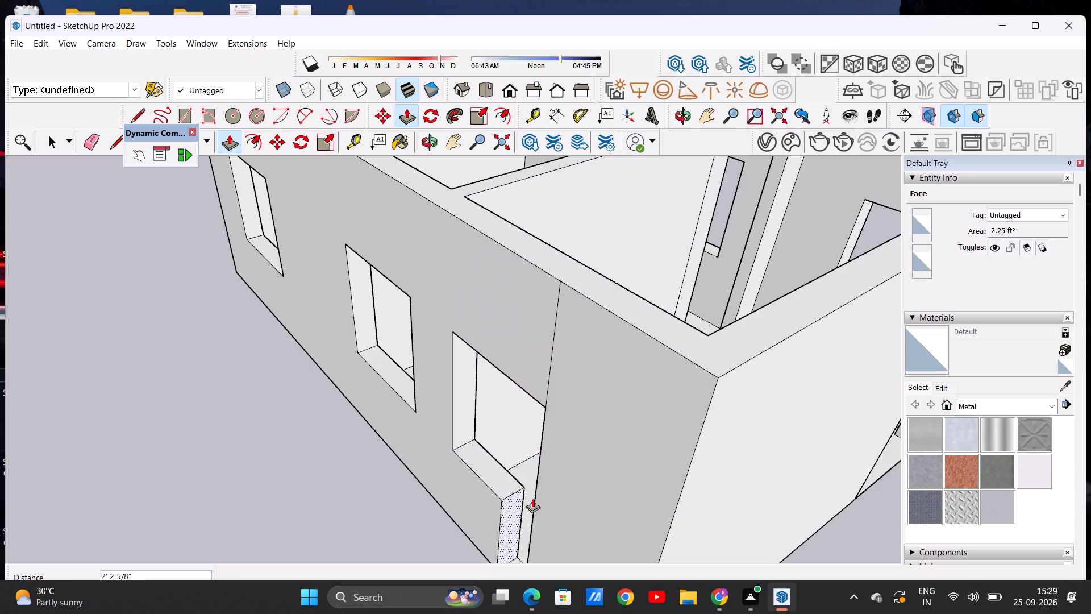
click(531, 500)
key(space)
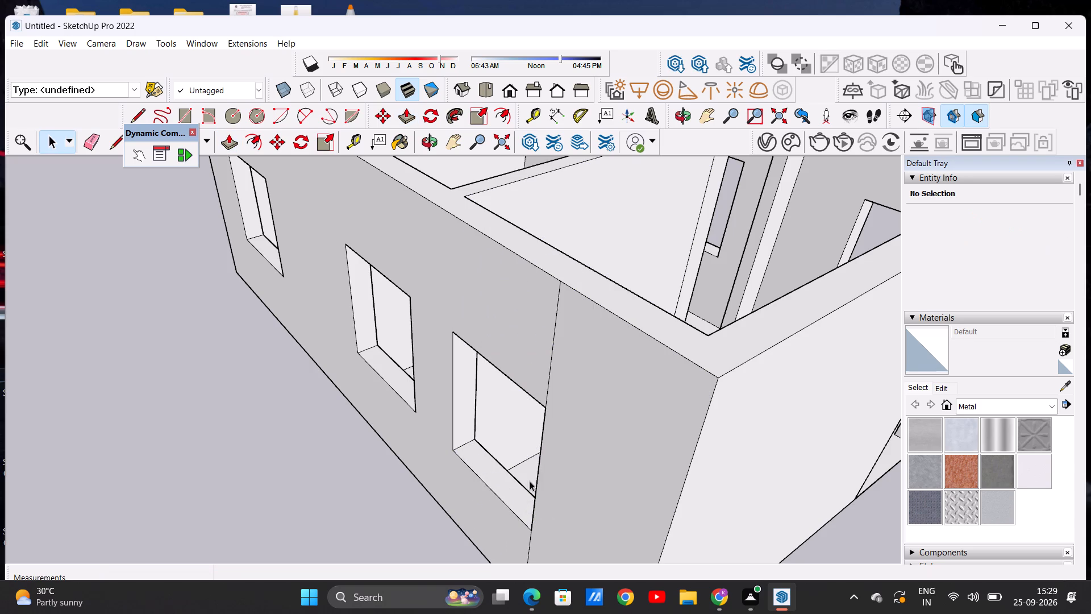
Erase the seam lines above and below the corner window on the wall's exterior face.
click(88, 142)
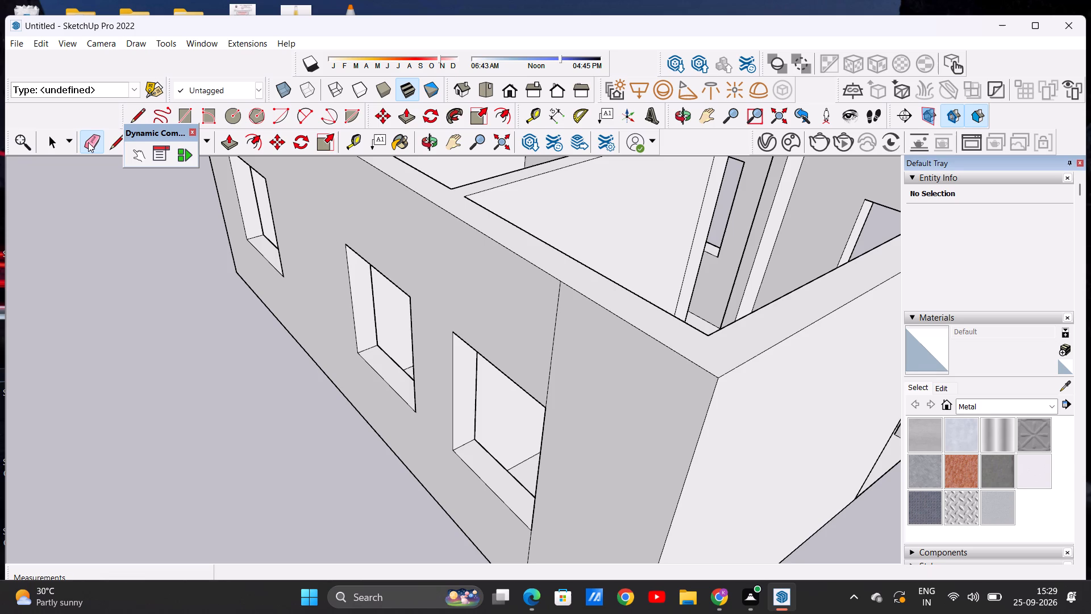
scroll(514, 340, down, 6)
scroll(499, 401, up, 2)
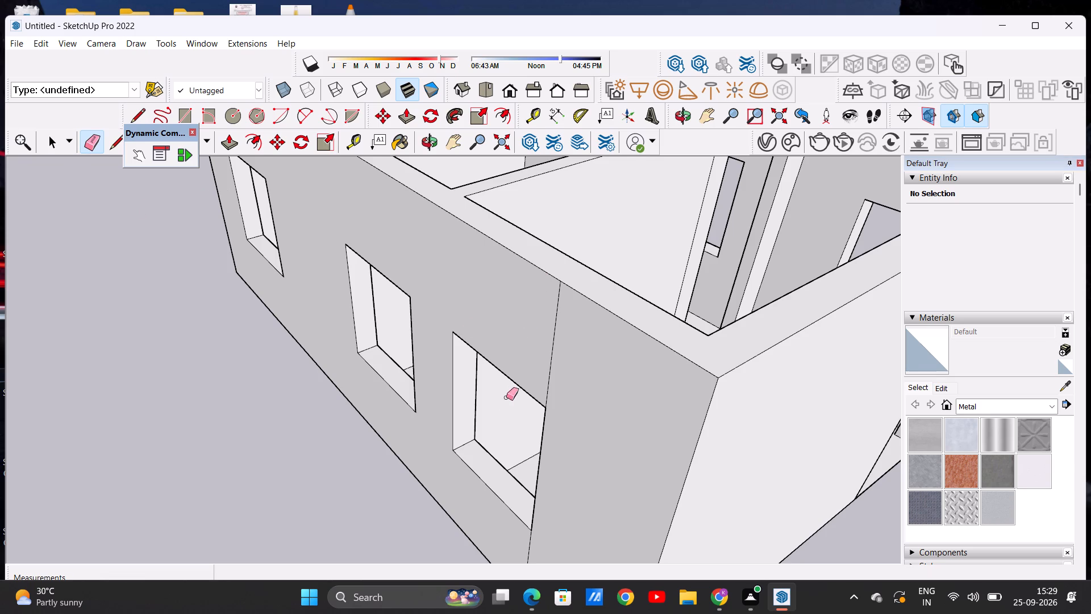
scroll(506, 397, up, 2)
click(550, 343)
click(544, 341)
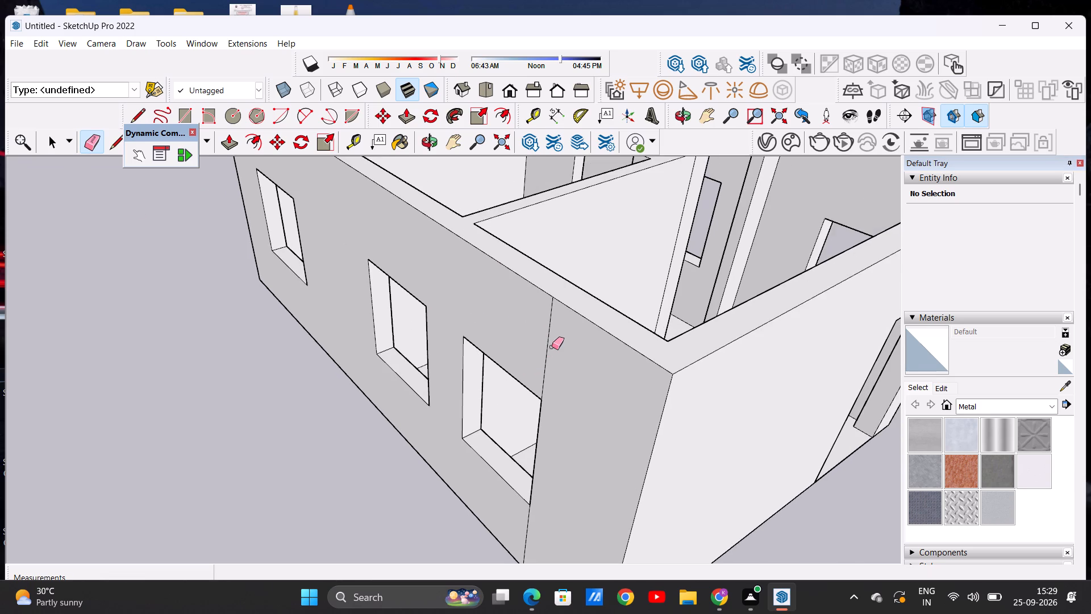
scroll(555, 348, down, 5)
scroll(544, 431, up, 7)
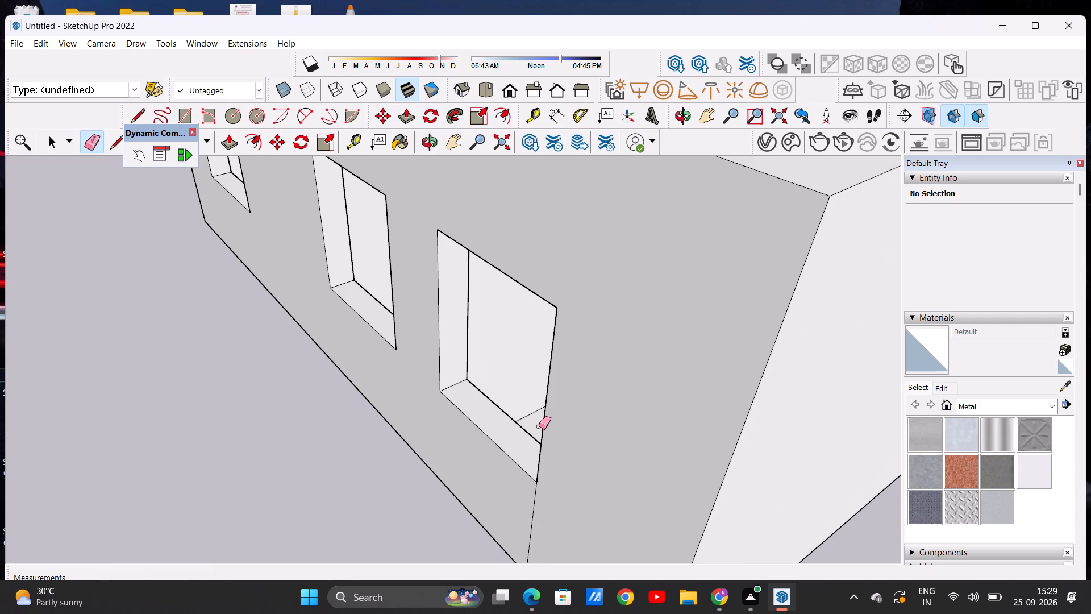
scroll(548, 420, down, 4)
scroll(509, 613, up, 6)
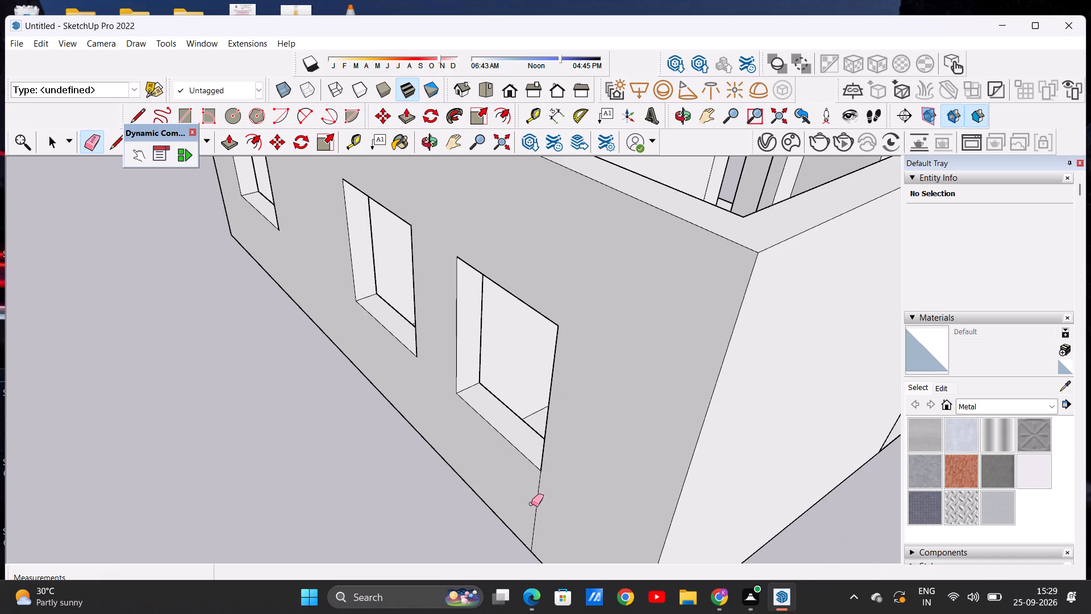
click(534, 504)
drag(527, 499, 542, 498)
scroll(567, 471, down, 2)
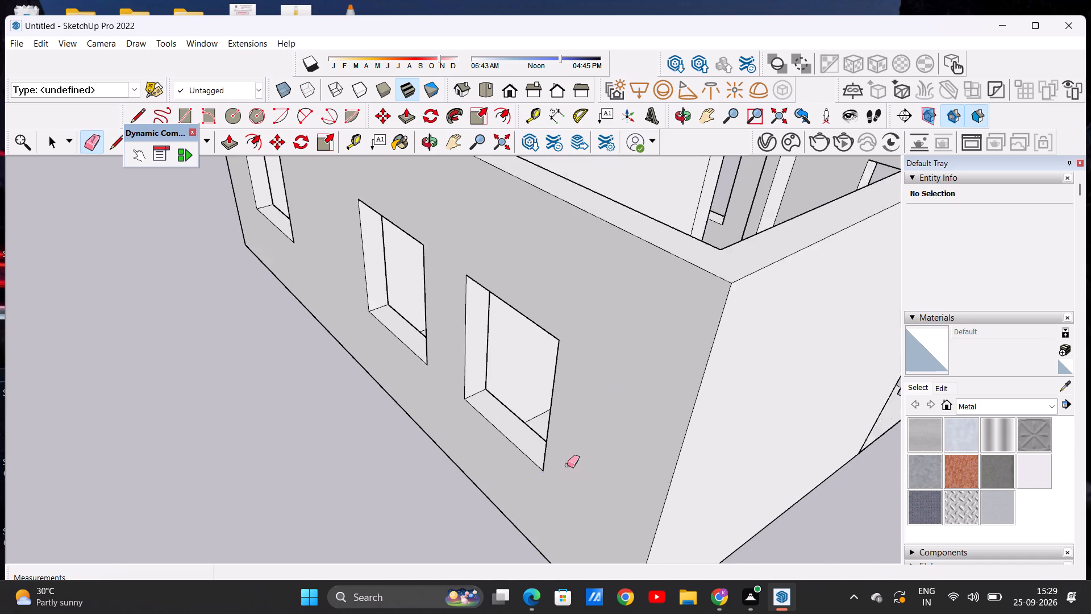
scroll(567, 465, down, 9)
middle_drag(681, 424, 203, 304)
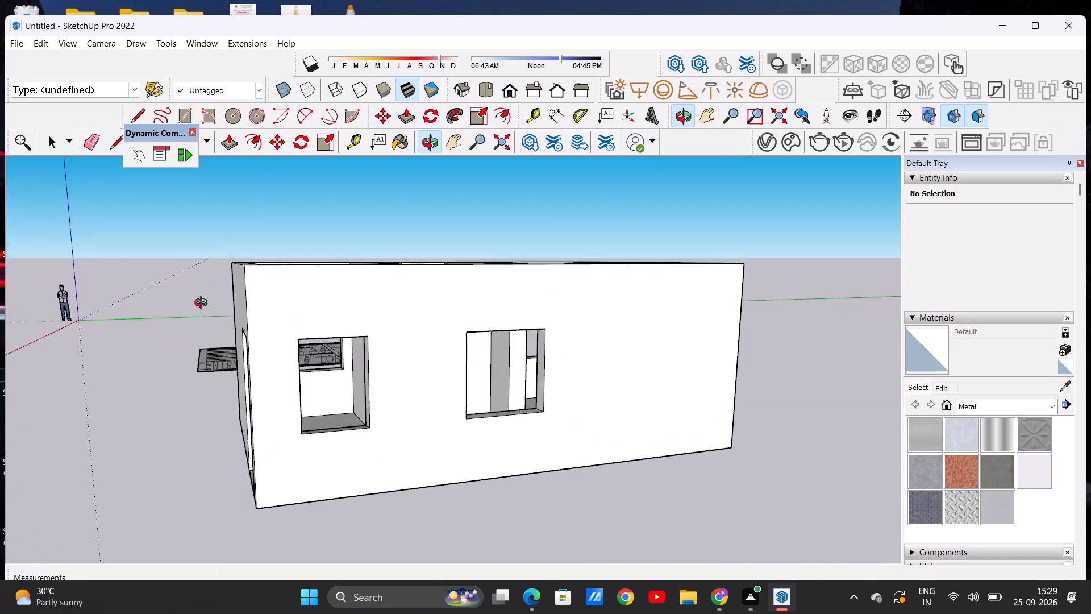
Erase the seam lines above and below the entry room's window on the interior face of the exterior wall facing the 2D plan.
middle_drag(203, 304, 198, 347)
scroll(285, 276, up, 6)
middle_drag(263, 331, 268, 379)
scroll(269, 379, up, 4)
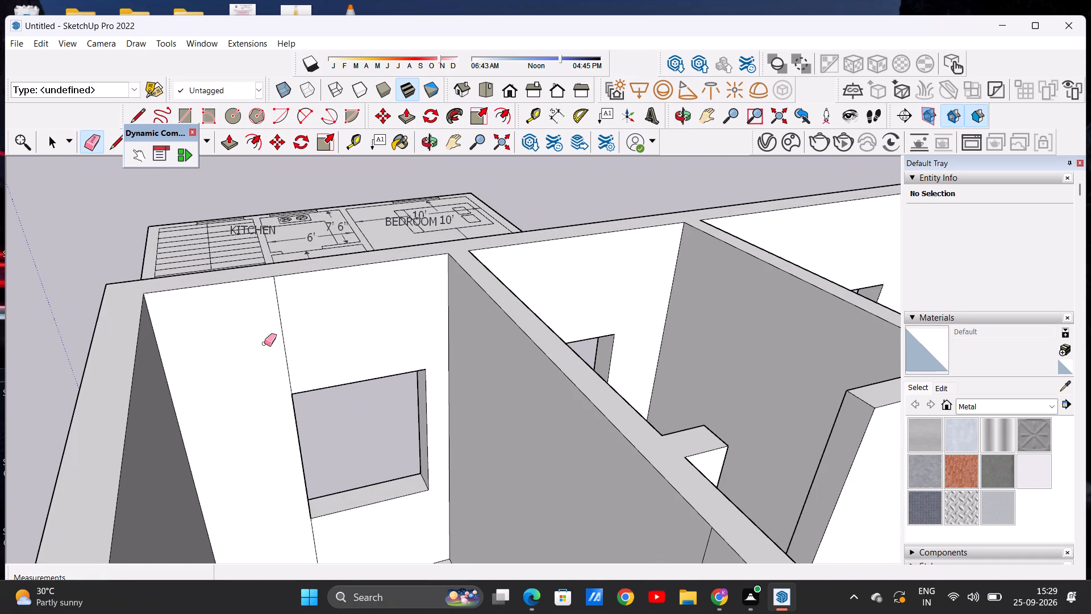
drag(265, 347, 290, 342)
scroll(287, 334, down, 4)
scroll(324, 538, up, 5)
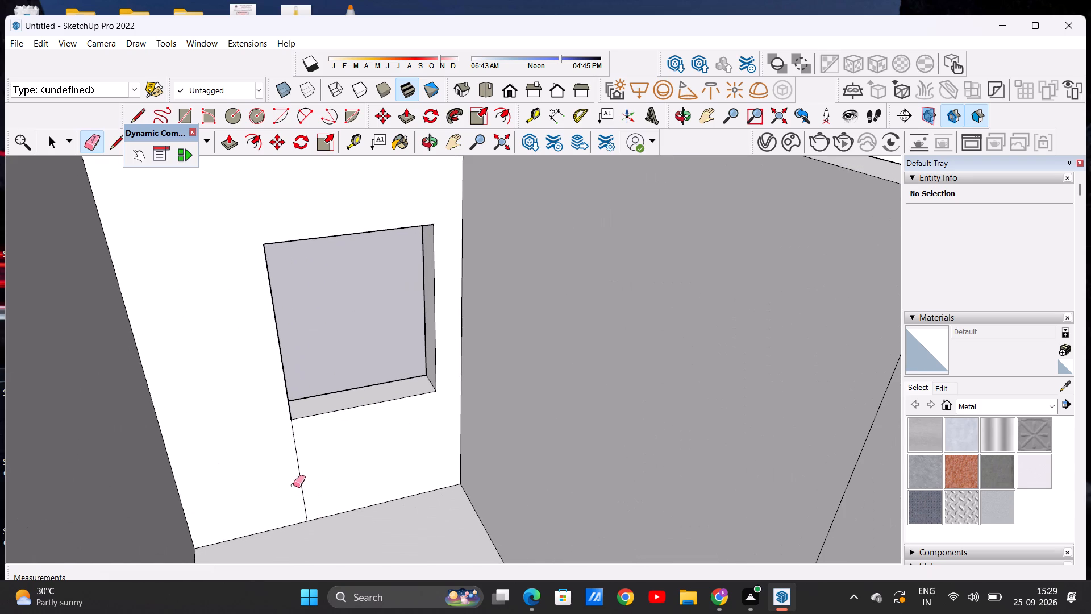
drag(288, 480, 310, 476)
scroll(322, 472, down, 15)
Inspect the 3D model from all sides, checking the exterior door and windows and the interior partitions.
middle_drag(220, 468, 456, 460)
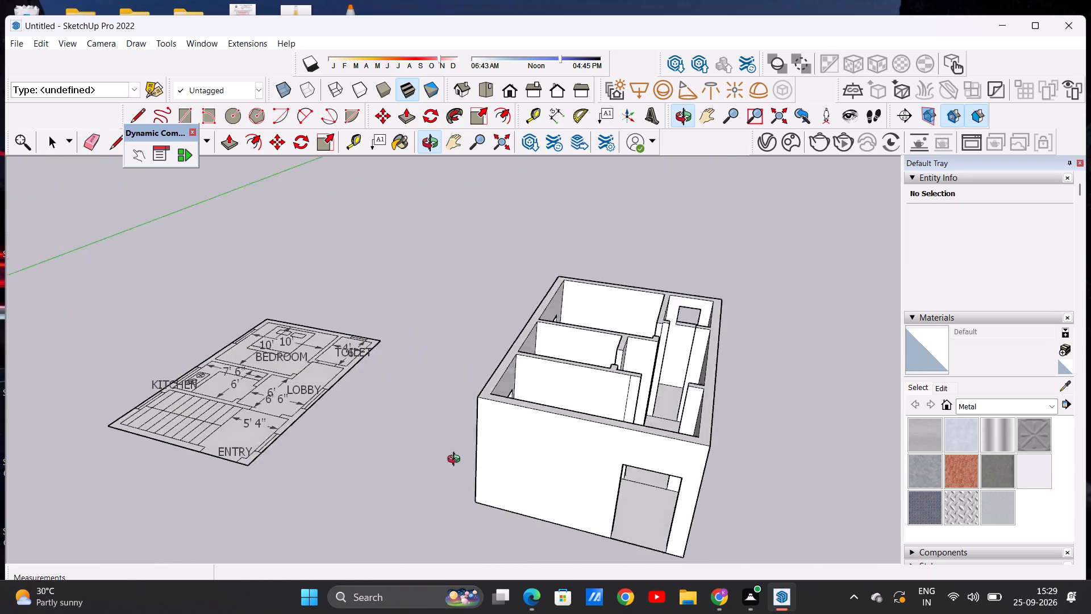
middle_drag(456, 460, 736, 410)
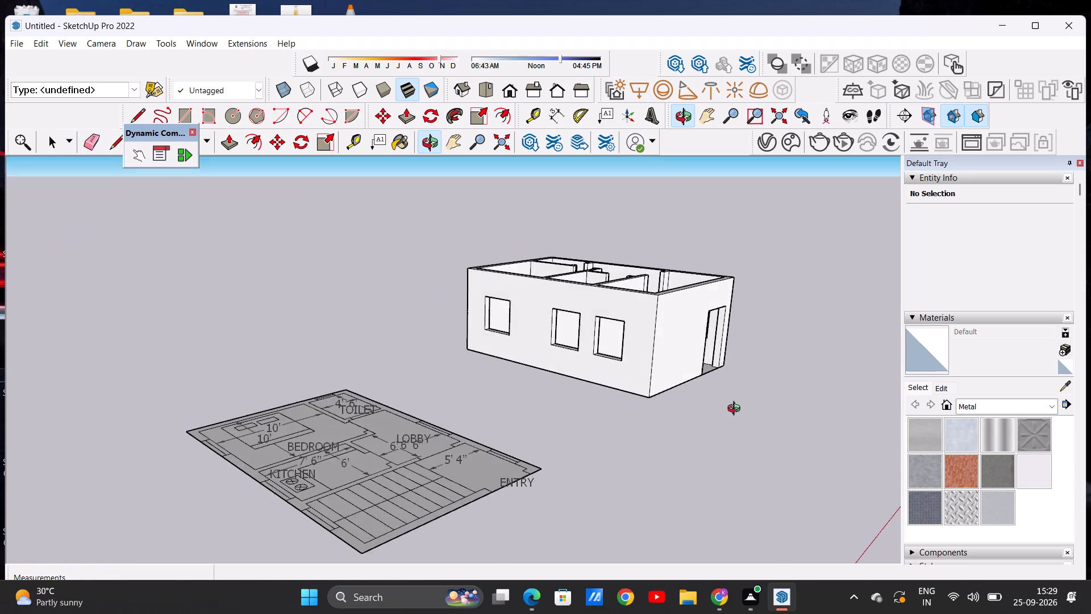
middle_drag(736, 410, 497, 505)
scroll(731, 368, down, 2)
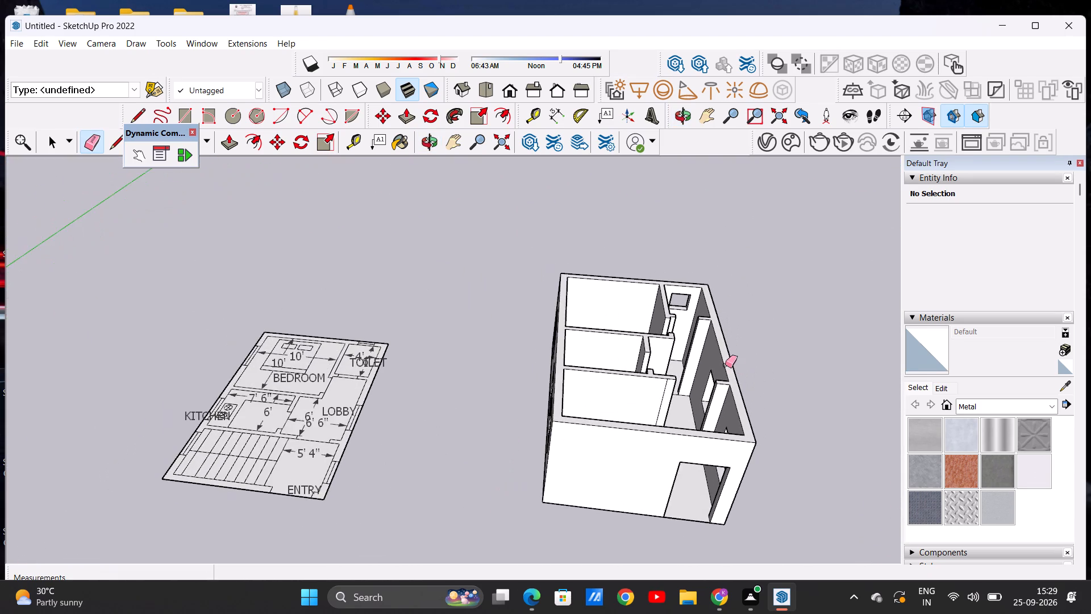
middle_drag(728, 408, 362, 332)
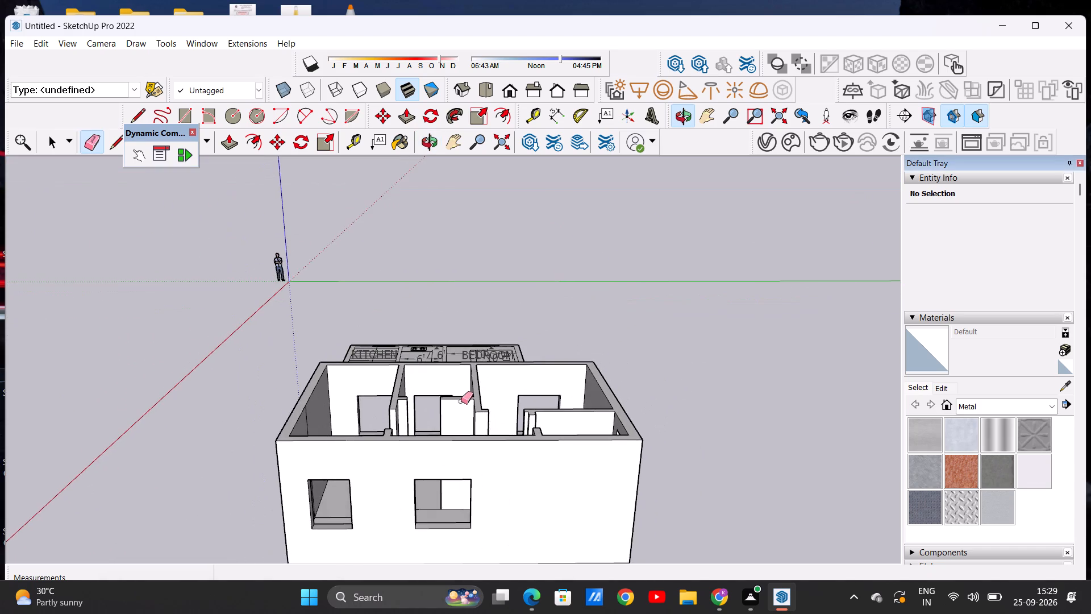
scroll(531, 373, down, 3)
middle_drag(608, 430, 345, 515)
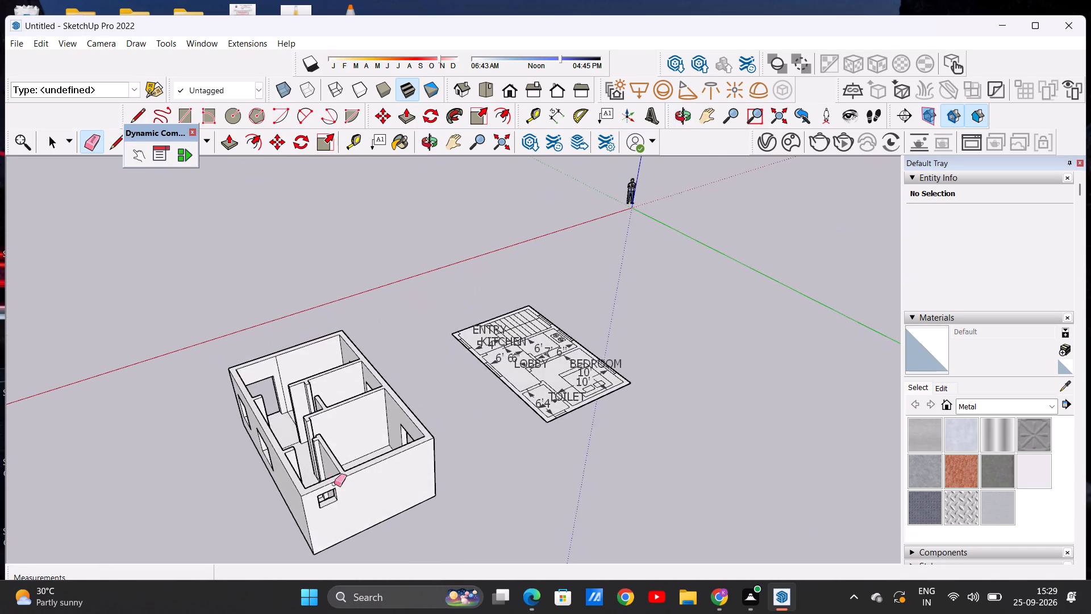
scroll(312, 467, up, 9)
middle_drag(320, 482, 450, 544)
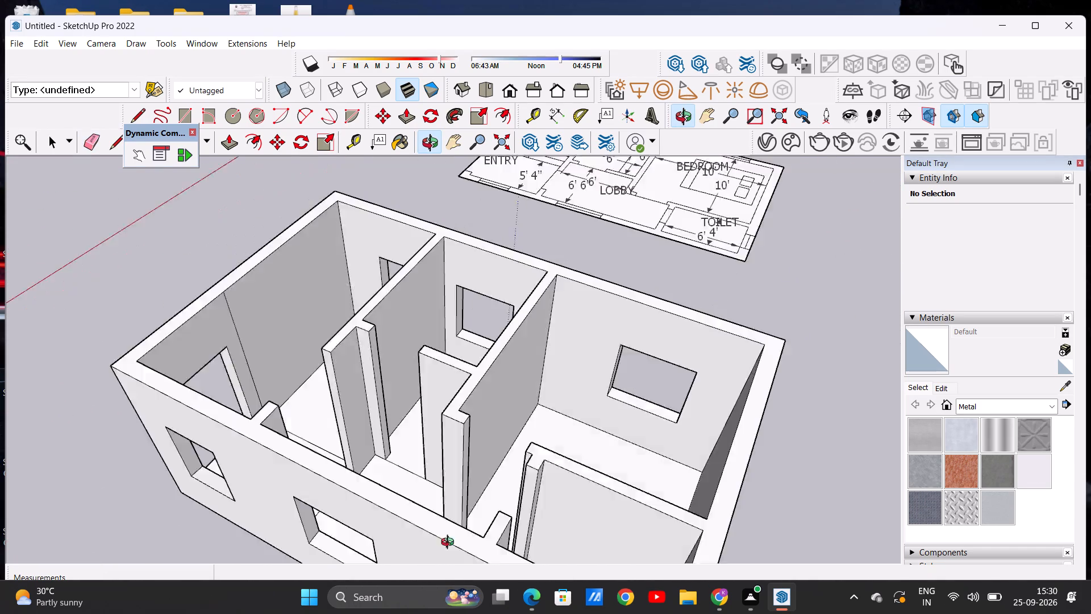
middle_drag(450, 544, 465, 584)
scroll(445, 445, down, 11)
middle_drag(549, 489, 528, 480)
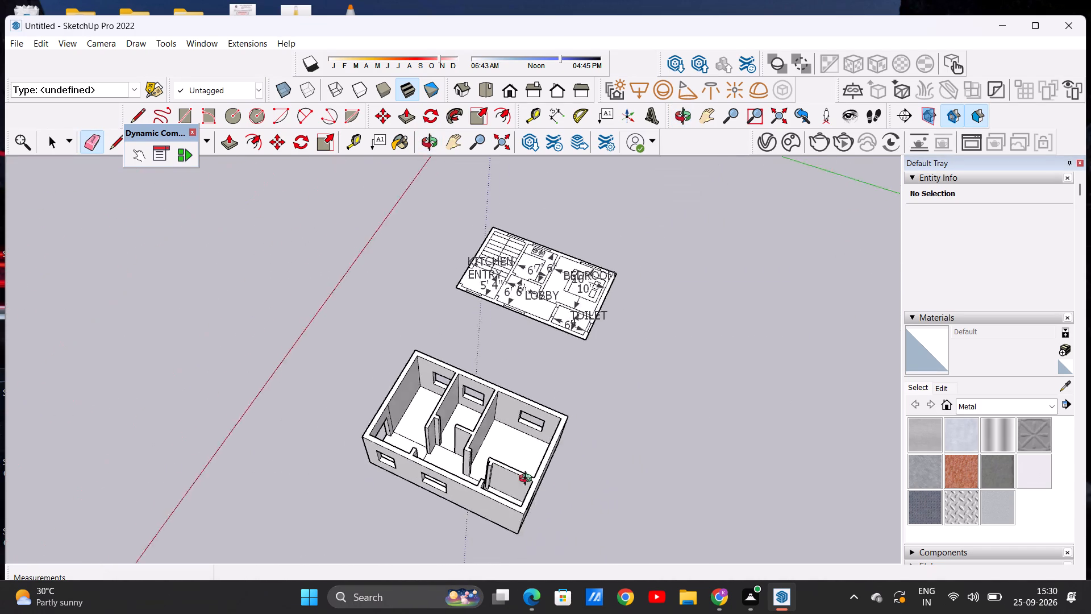
middle_drag(528, 480, 295, 367)
scroll(337, 451, up, 6)
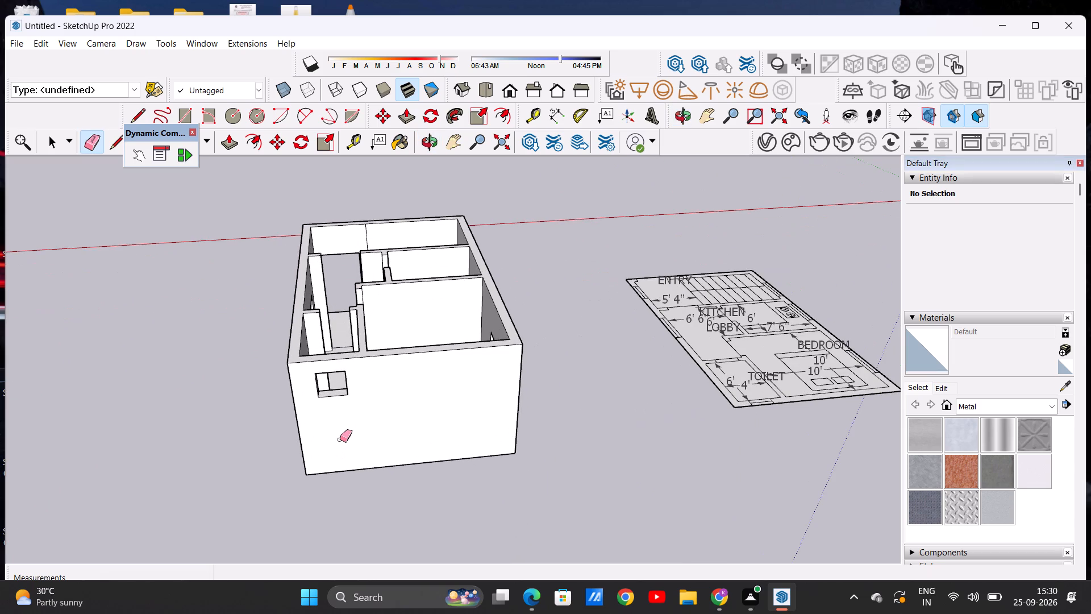
middle_drag(310, 394, 766, 380)
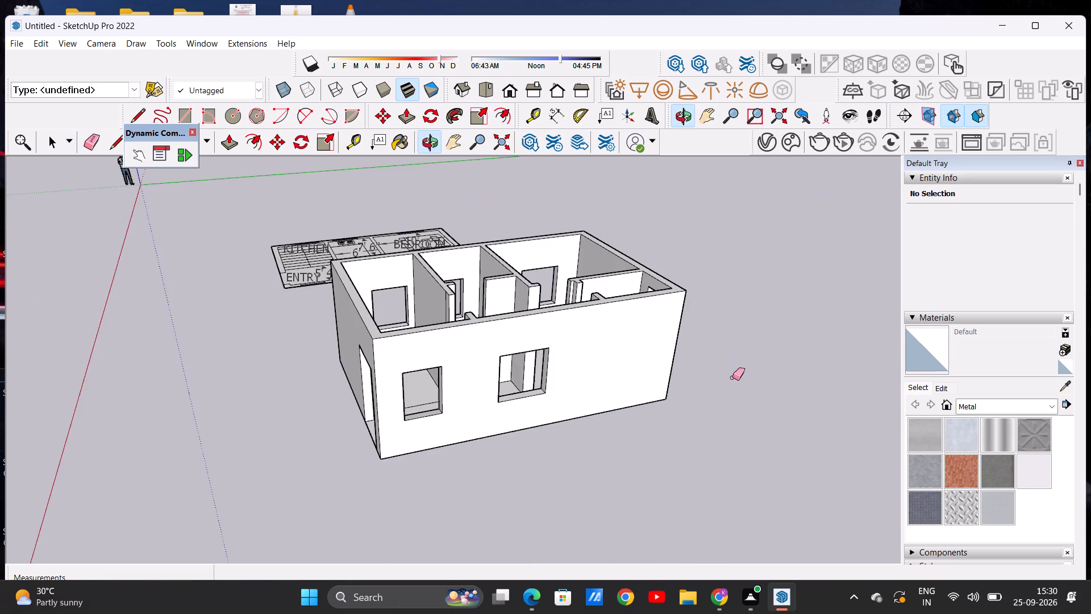
middle_drag(395, 384, 678, 387)
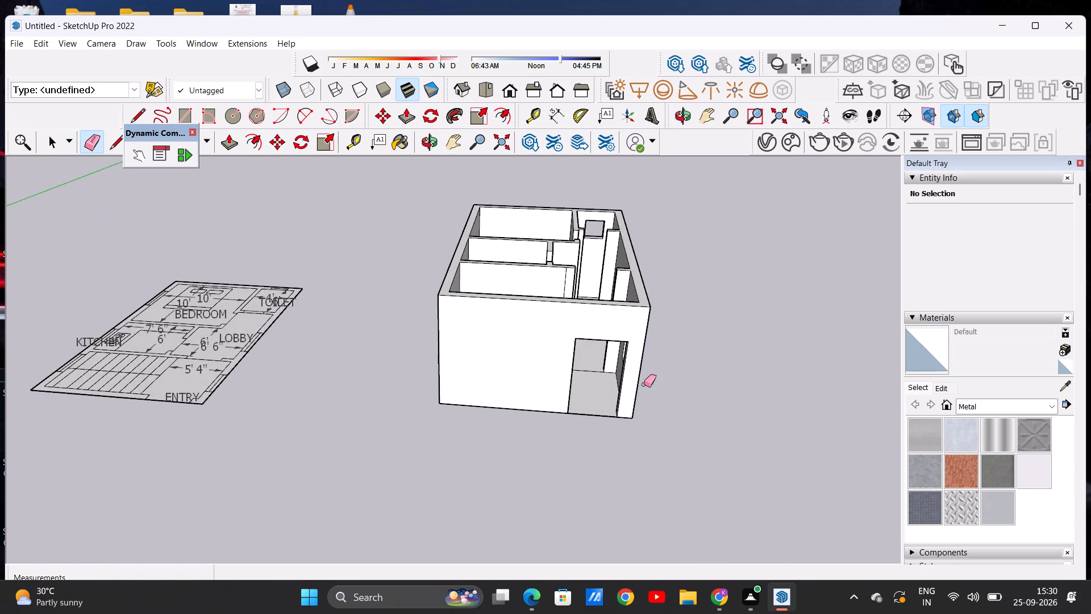
scroll(567, 398, up, 3)
scroll(527, 397, down, 4)
middle_drag(534, 426, 535, 370)
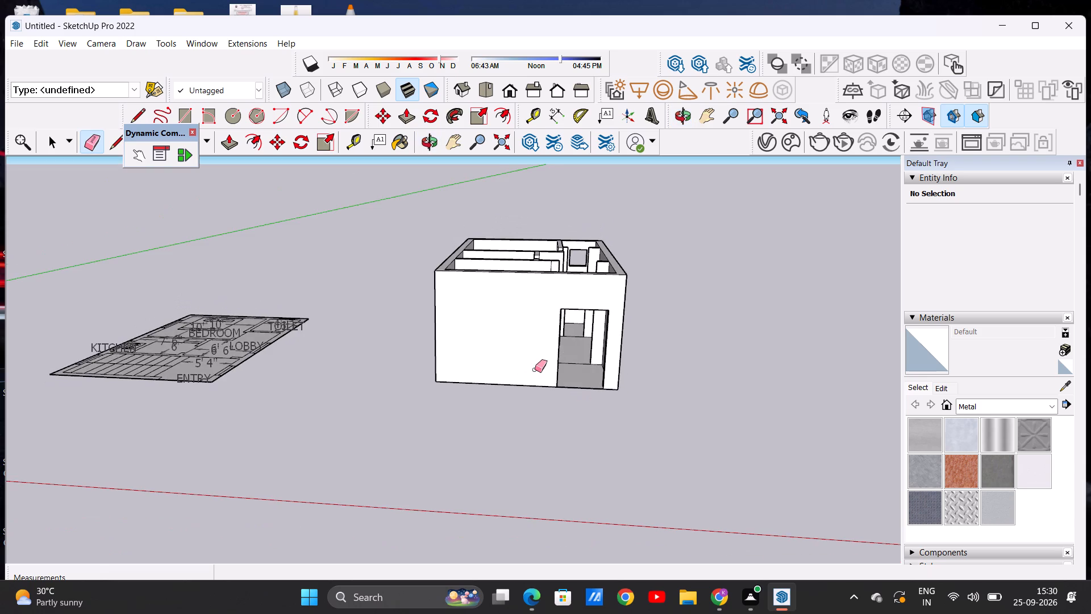
scroll(518, 375, down, 5)
middle_drag(589, 272, 347, 434)
scroll(398, 423, up, 3)
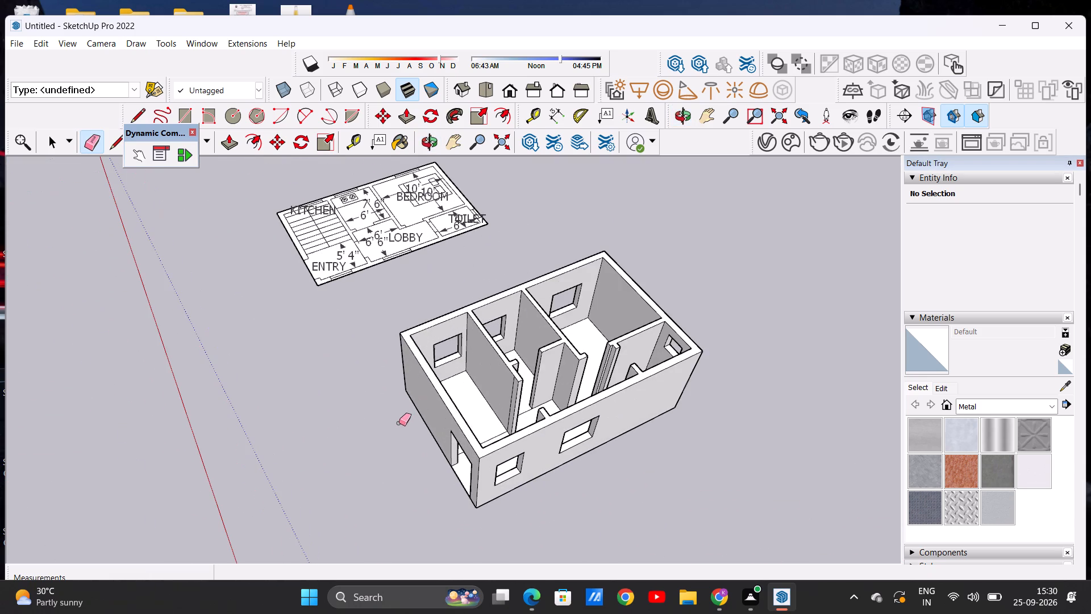
key(space)
Draw a line 3' below the wall top across the end face of the short wall stub at the kitchen–lobby door opening.
middle_drag(517, 386, 322, 388)
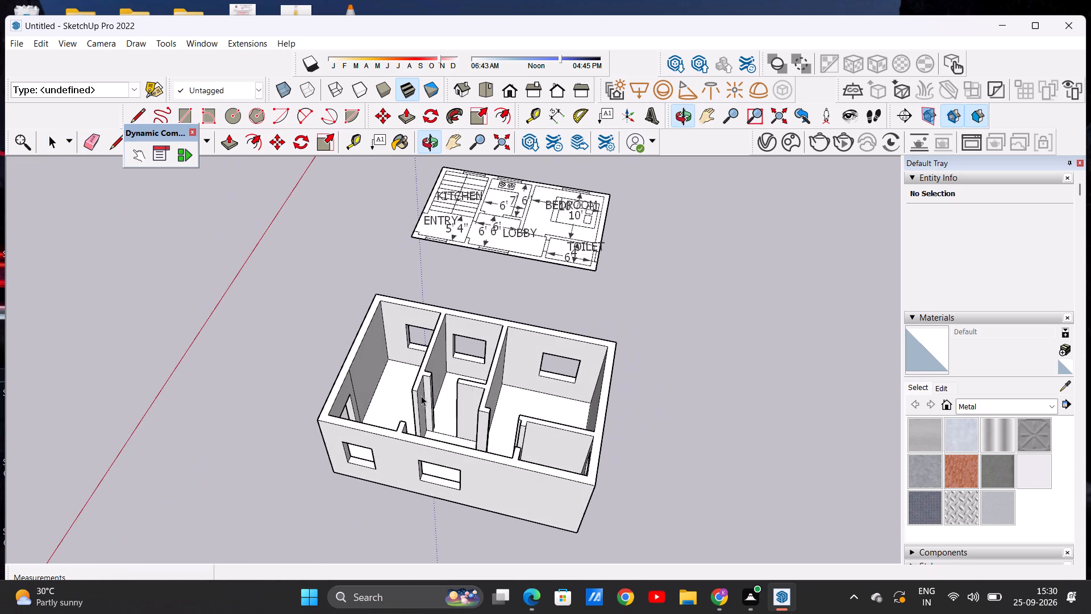
scroll(444, 389, up, 15)
middle_drag(431, 470, 421, 449)
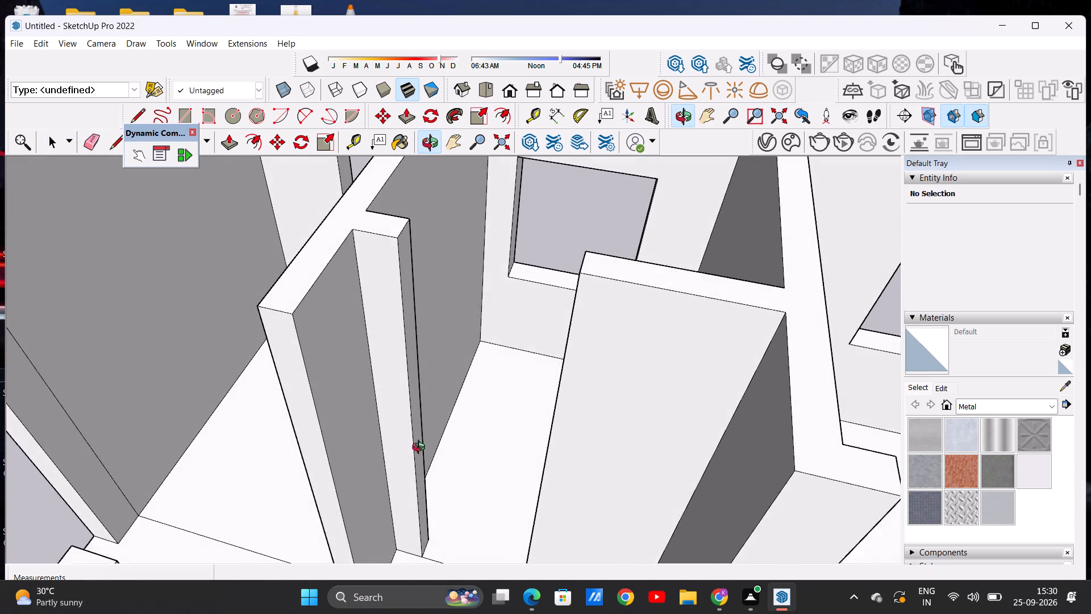
middle_drag(421, 449, 422, 454)
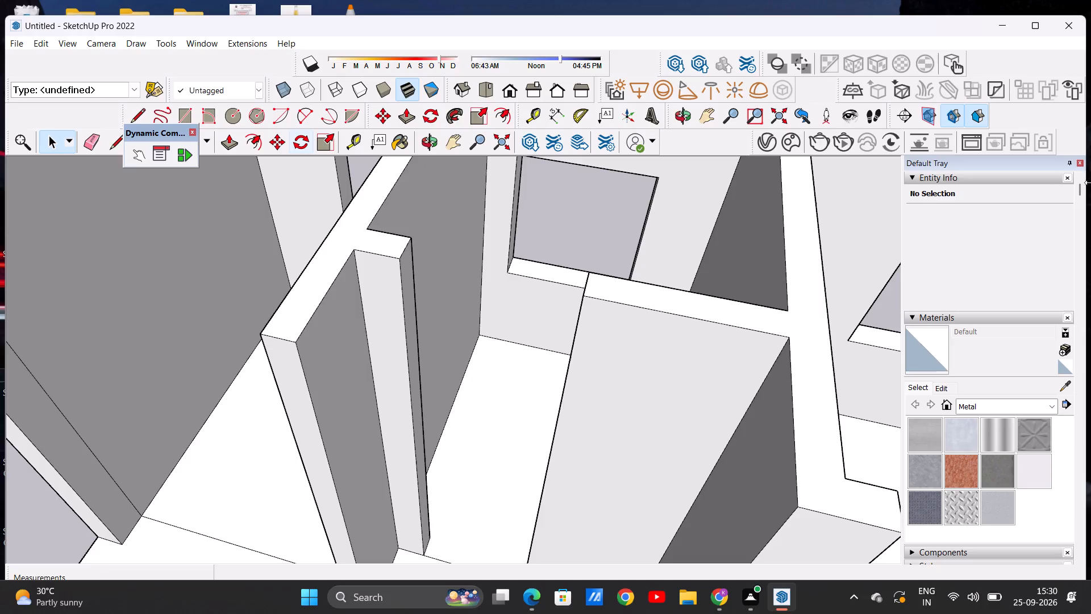
key(l)
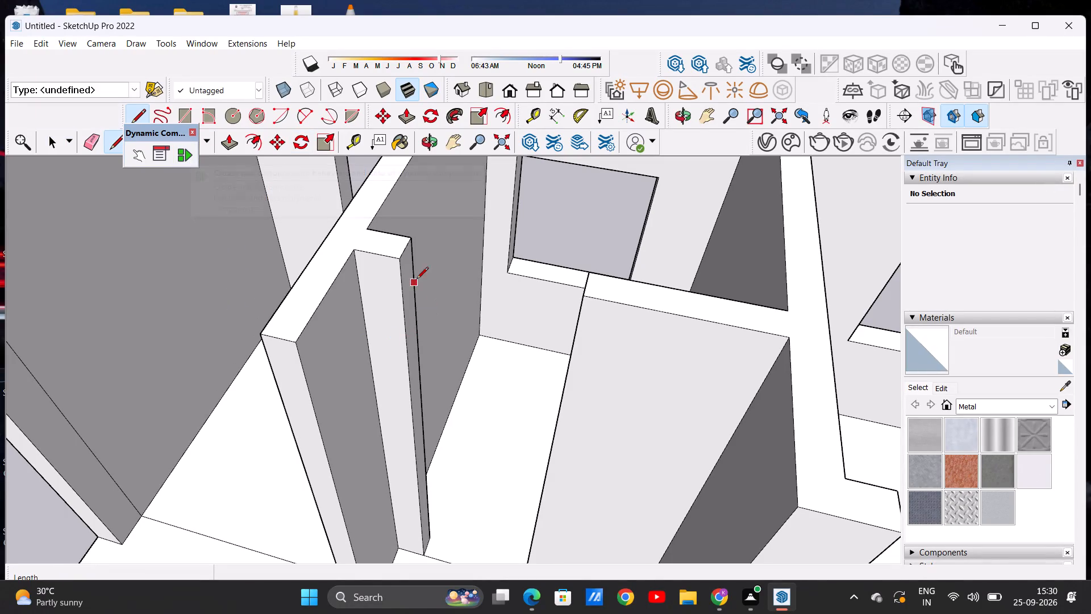
click(397, 260)
text(3')
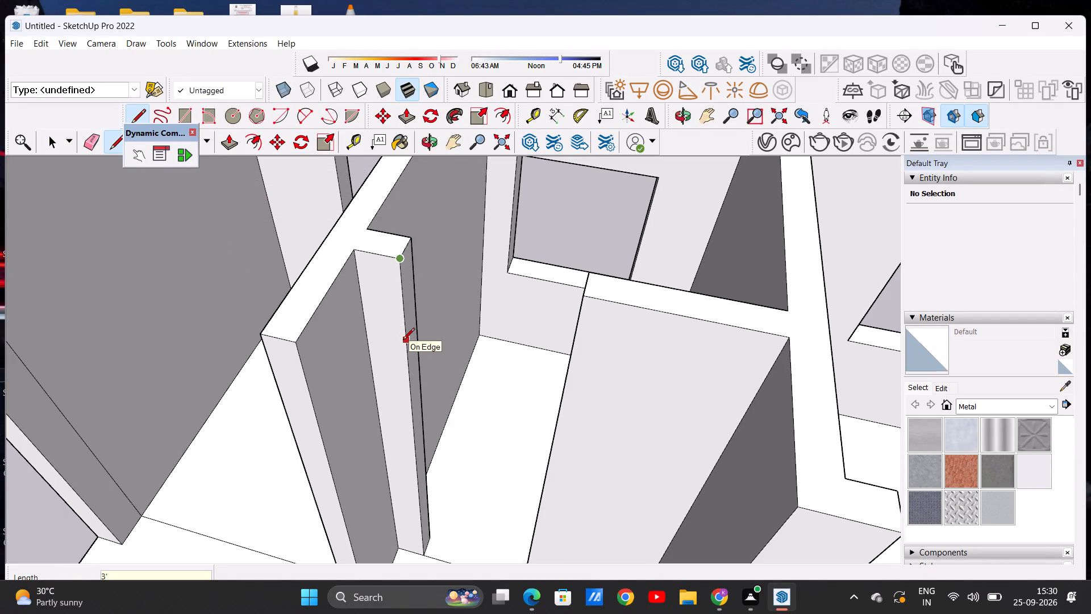
key(Return)
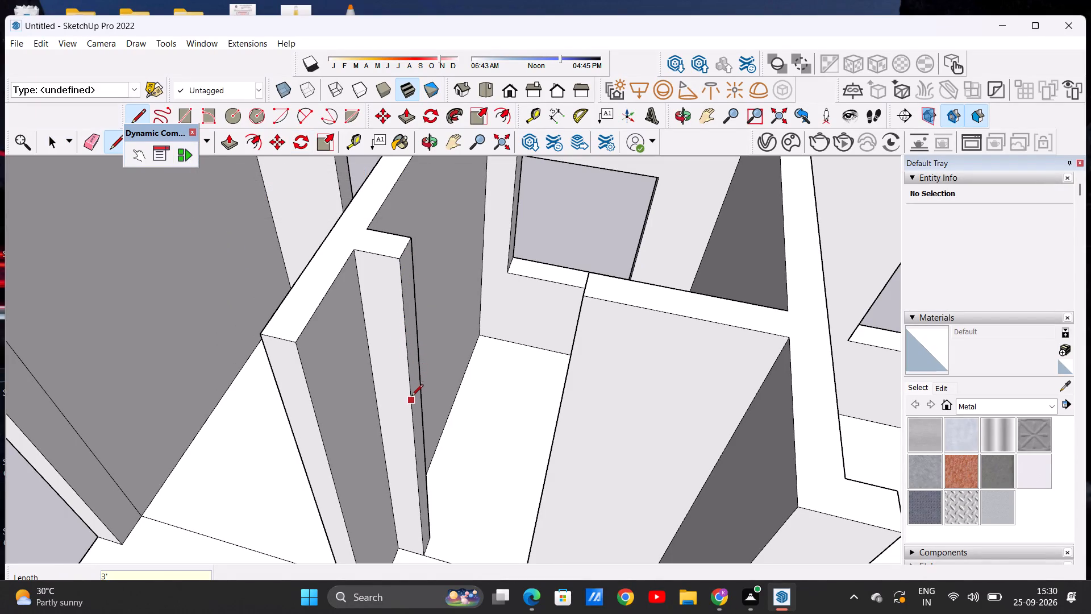
click(412, 389)
click(419, 368)
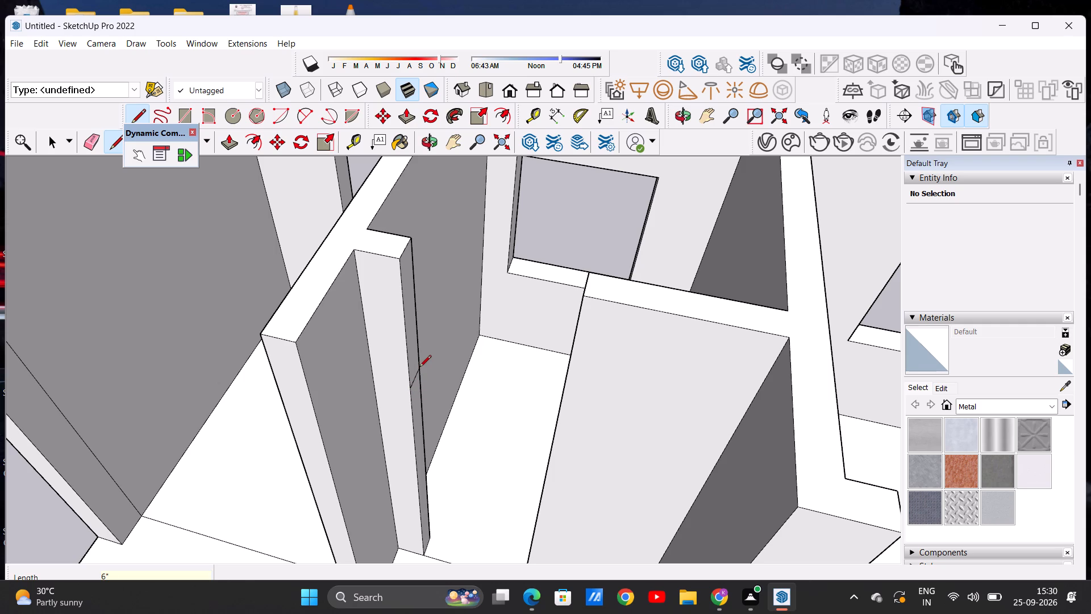
key(space)
Push/Pull the section above this line across the kitchen door opening to the facing partition, forming the lintel.
middle_drag(440, 475, 453, 433)
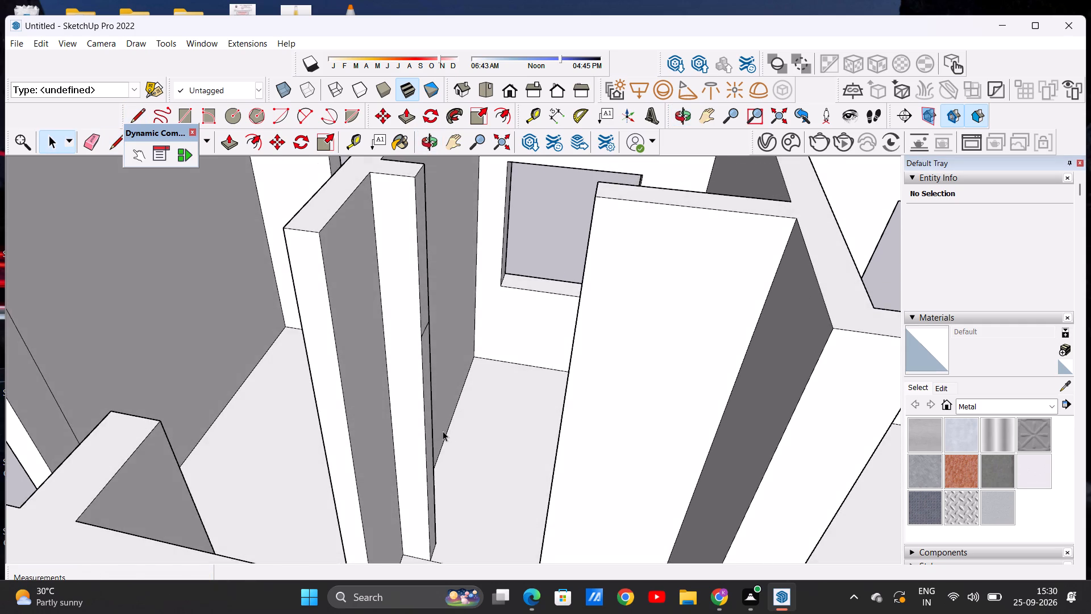
scroll(434, 448, down, 4)
scroll(443, 335, up, 5)
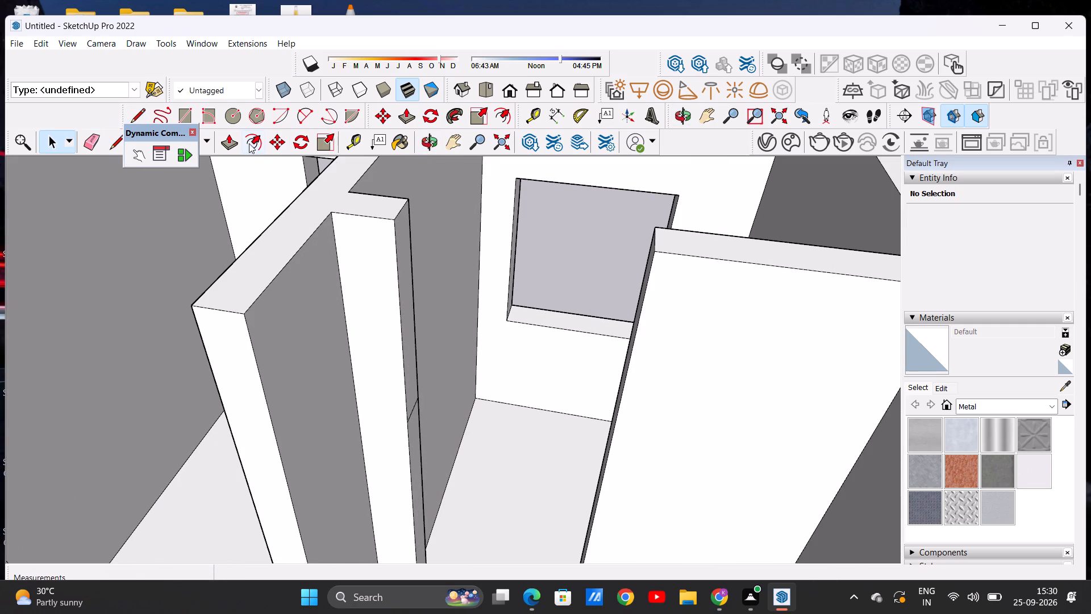
click(242, 147)
click(222, 141)
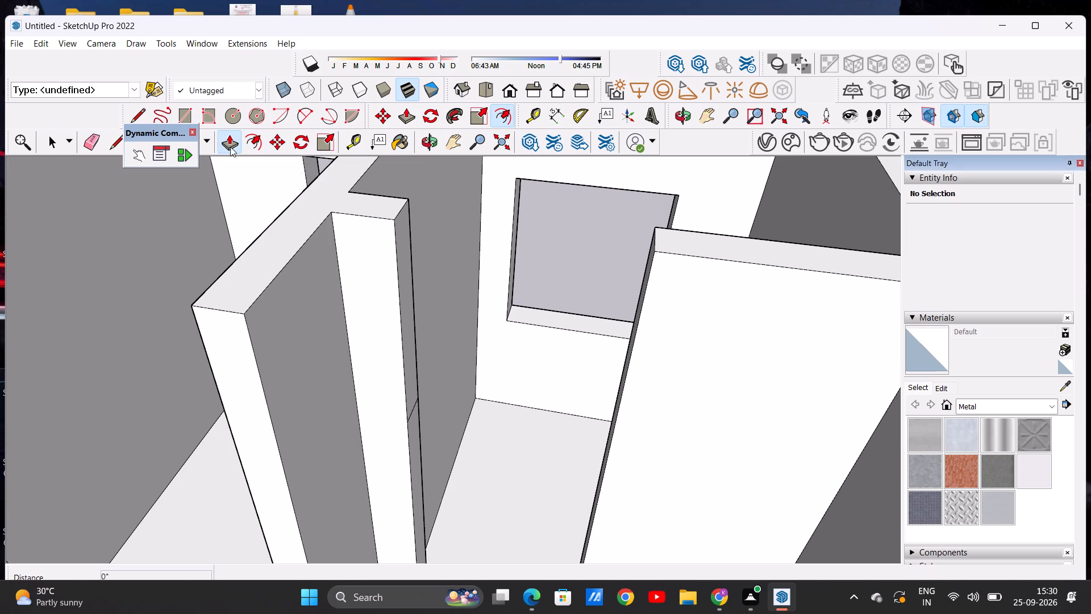
click(403, 239)
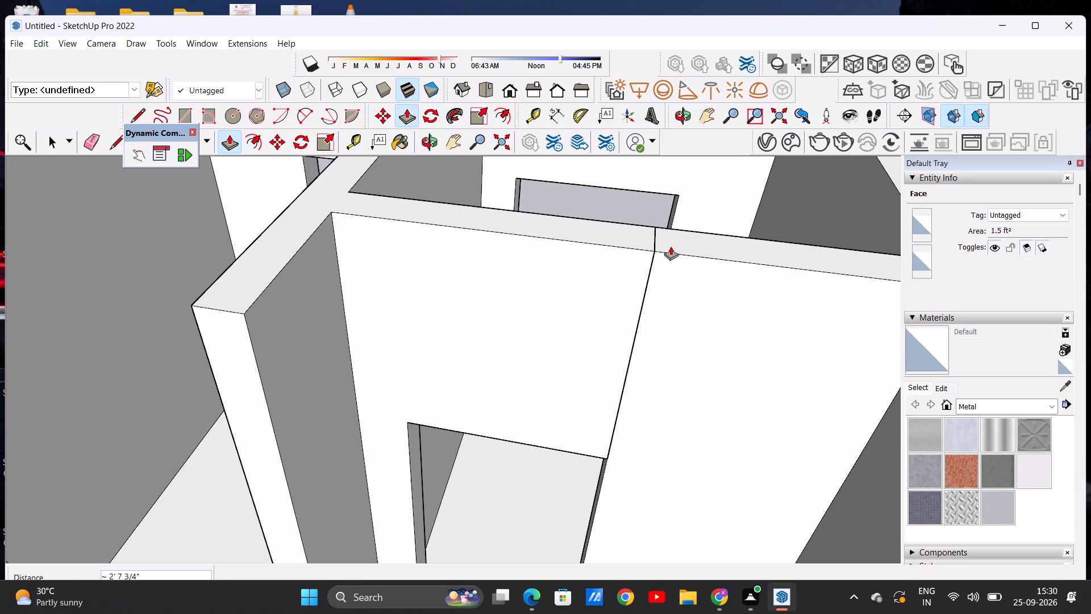
click(656, 248)
scroll(563, 255, down, 4)
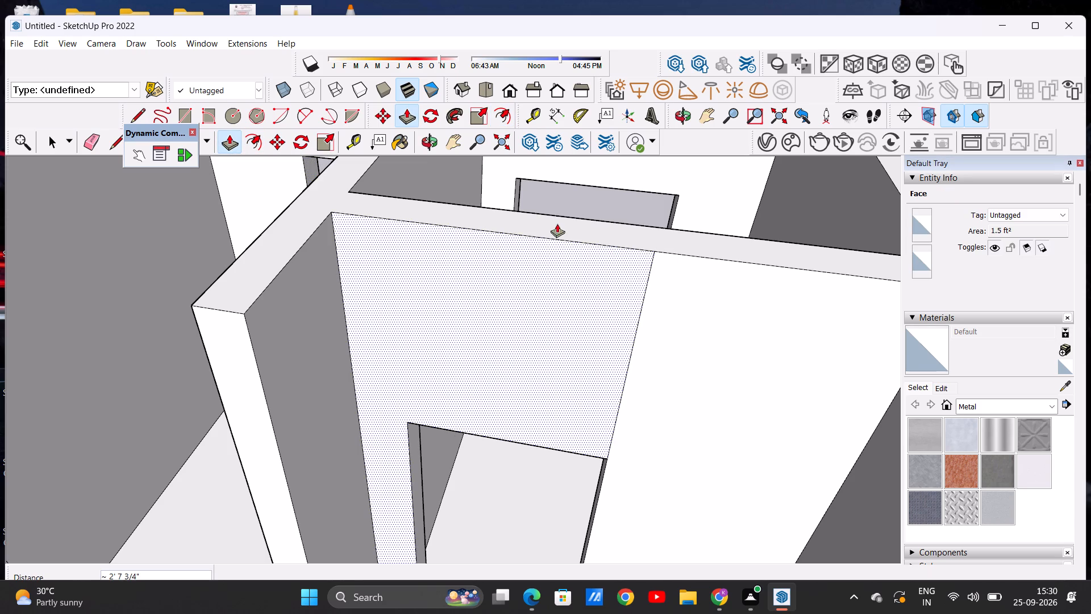
scroll(557, 223, down, 12)
key(space)
Examine the interior partitions around the lobby, bedroom and toilet for door openings that still need lintels.
middle_drag(606, 414, 598, 337)
scroll(597, 355, down, 17)
middle_drag(630, 351, 553, 442)
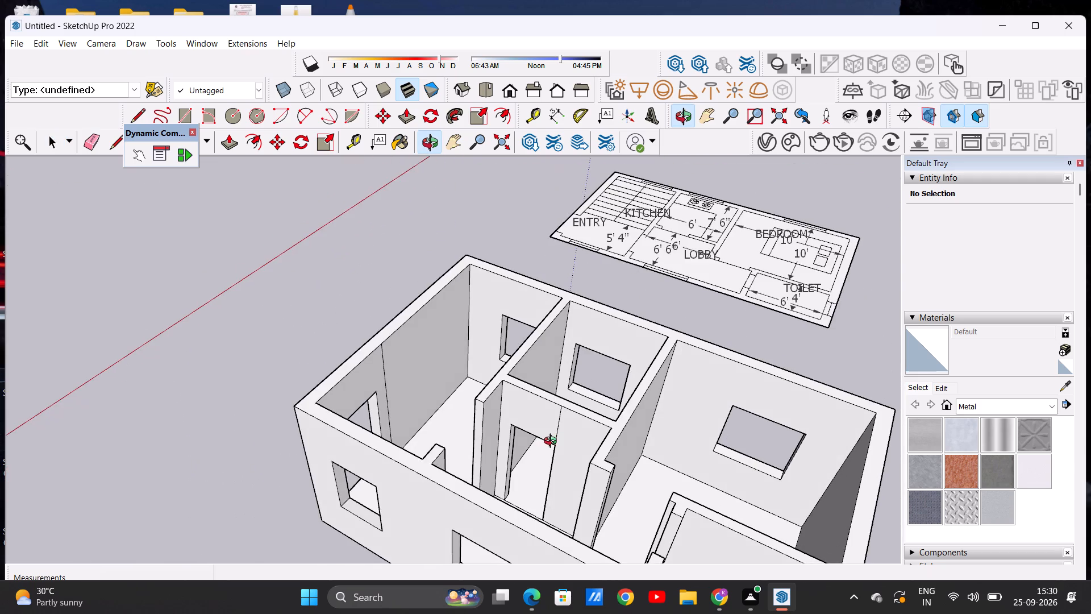
middle_drag(553, 442, 549, 440)
scroll(567, 430, down, 4)
scroll(584, 481, up, 6)
middle_drag(636, 513, 636, 485)
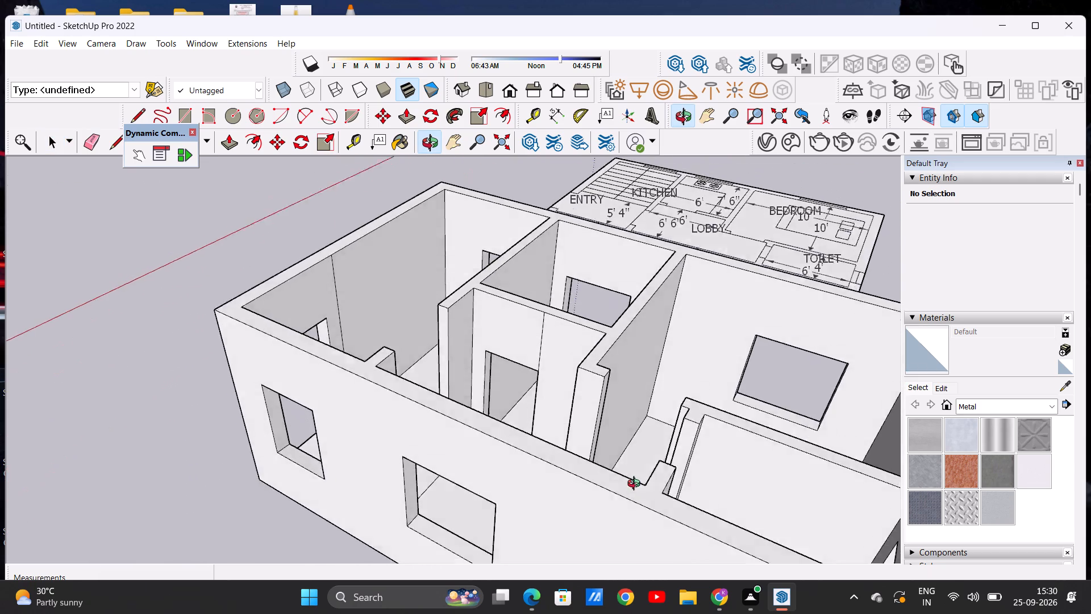
middle_drag(636, 485, 667, 551)
scroll(510, 320, down, 12)
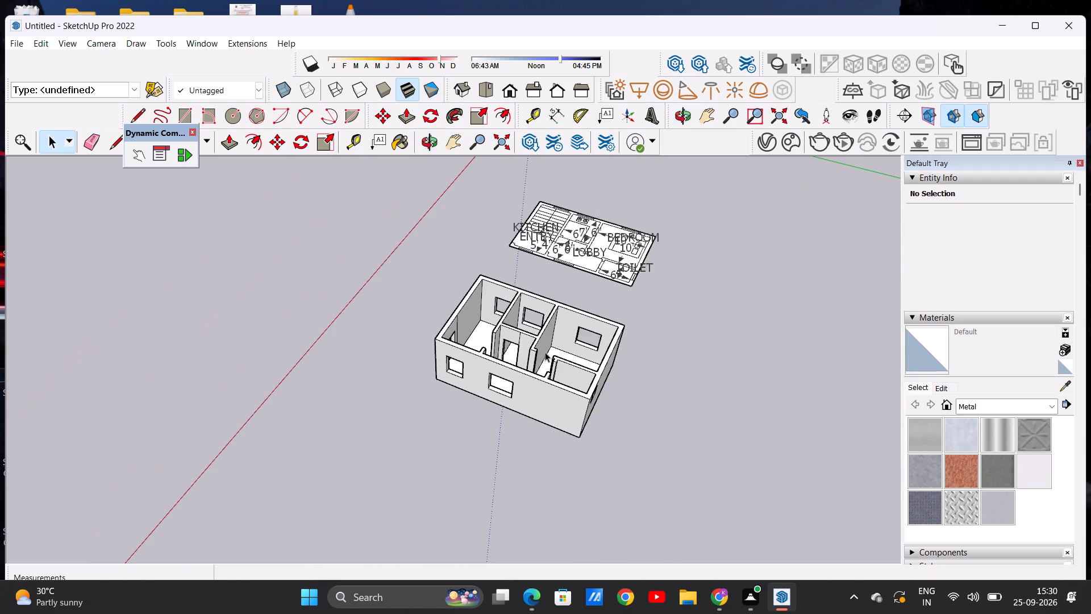
scroll(503, 415, up, 7)
scroll(565, 326, up, 7)
middle_drag(576, 314, 501, 351)
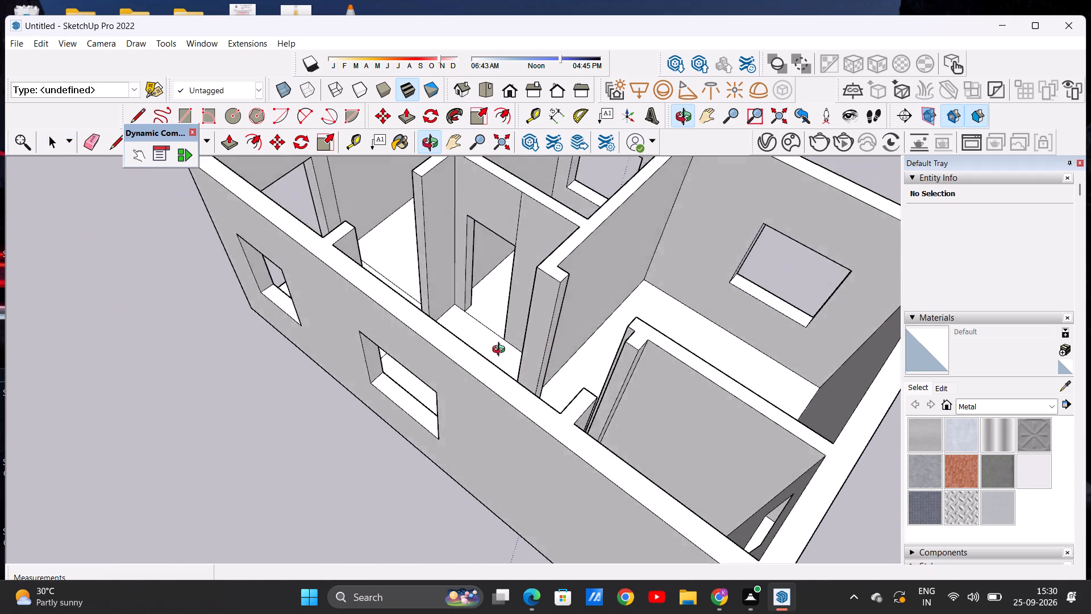
middle_drag(501, 351, 634, 391)
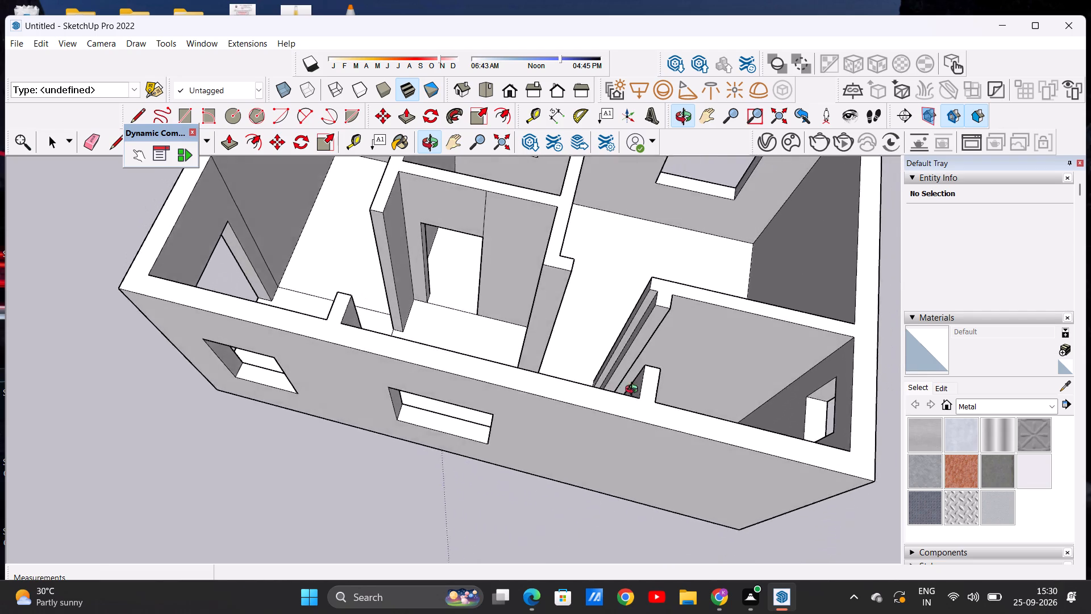
middle_drag(634, 391, 511, 354)
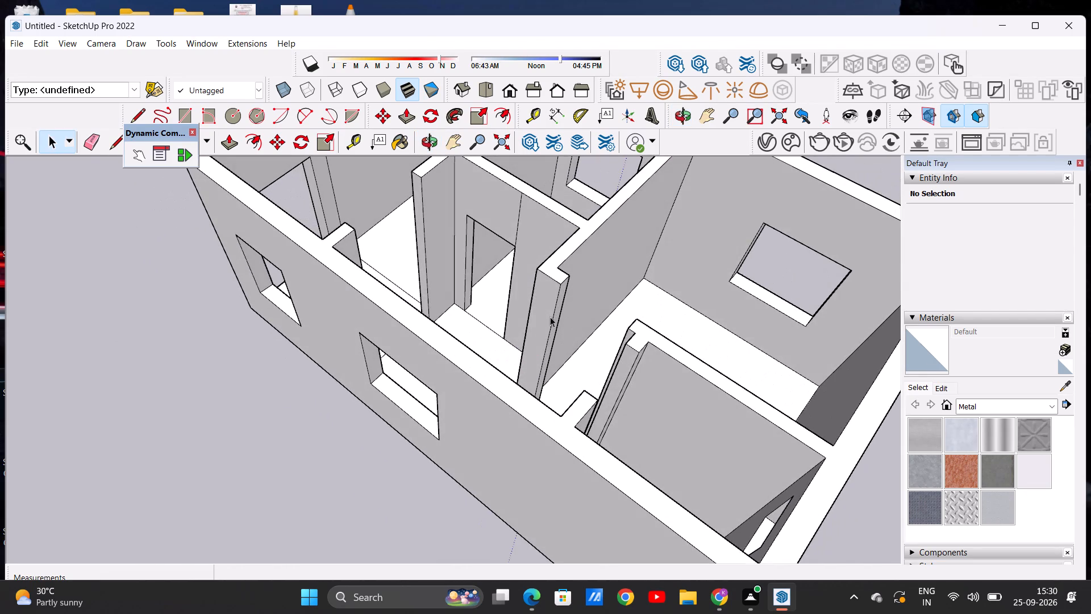
scroll(549, 308, up, 11)
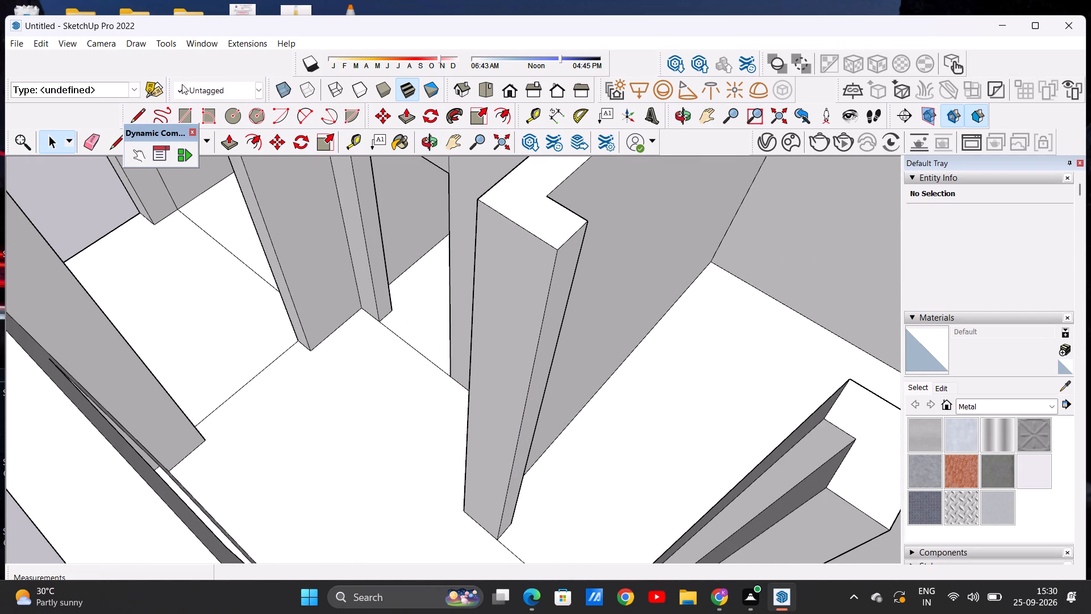
Draw a line 3' below the wall top across the end face of the wall stub at the bedroom–lobby door opening.
click(136, 109)
click(559, 247)
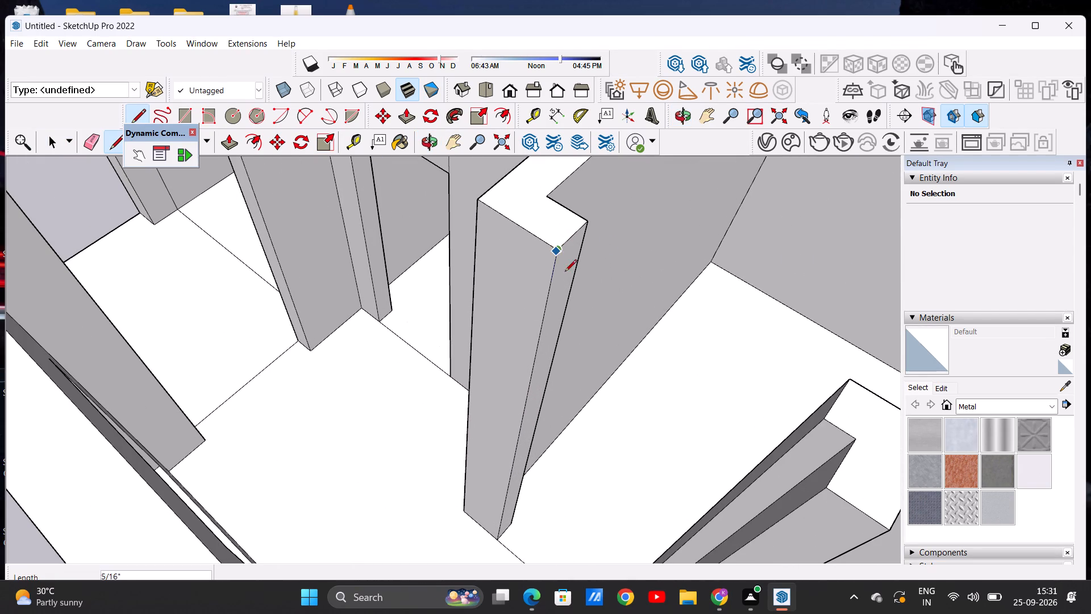
key(3)
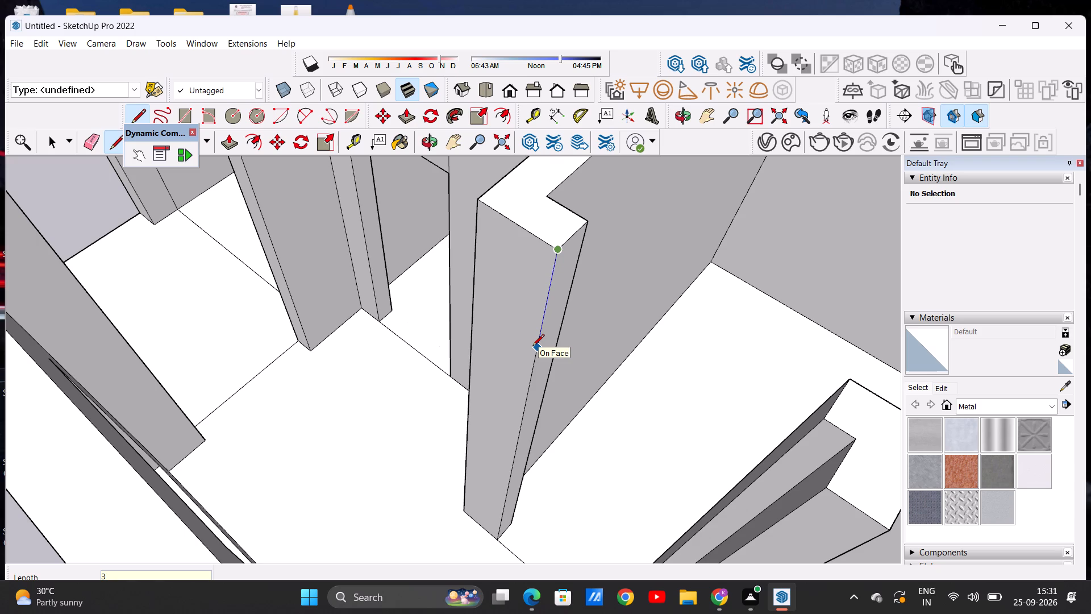
key(apostrophe)
key(Return)
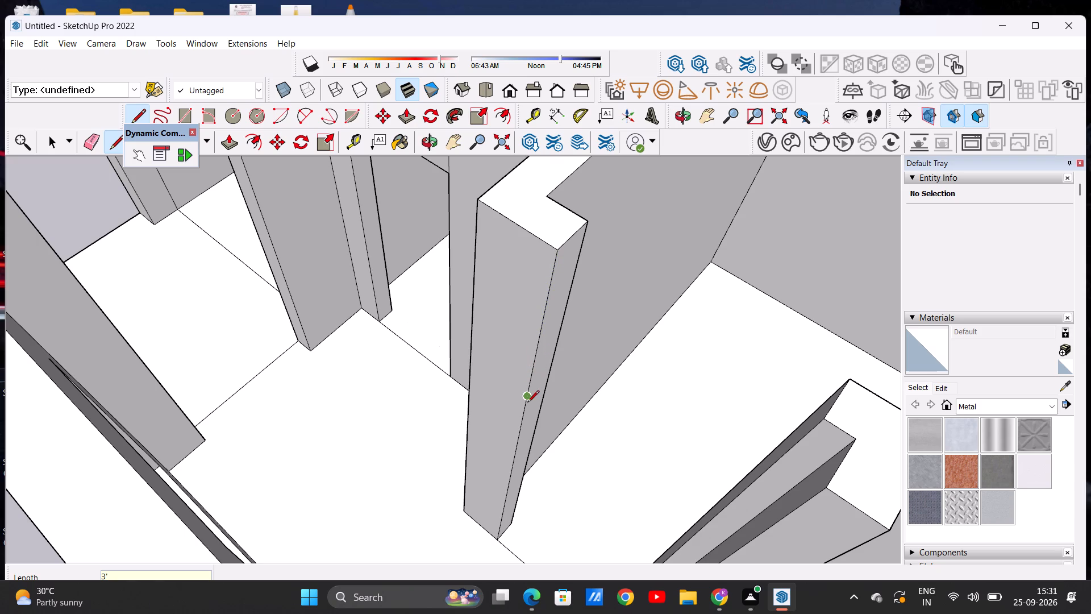
click(527, 398)
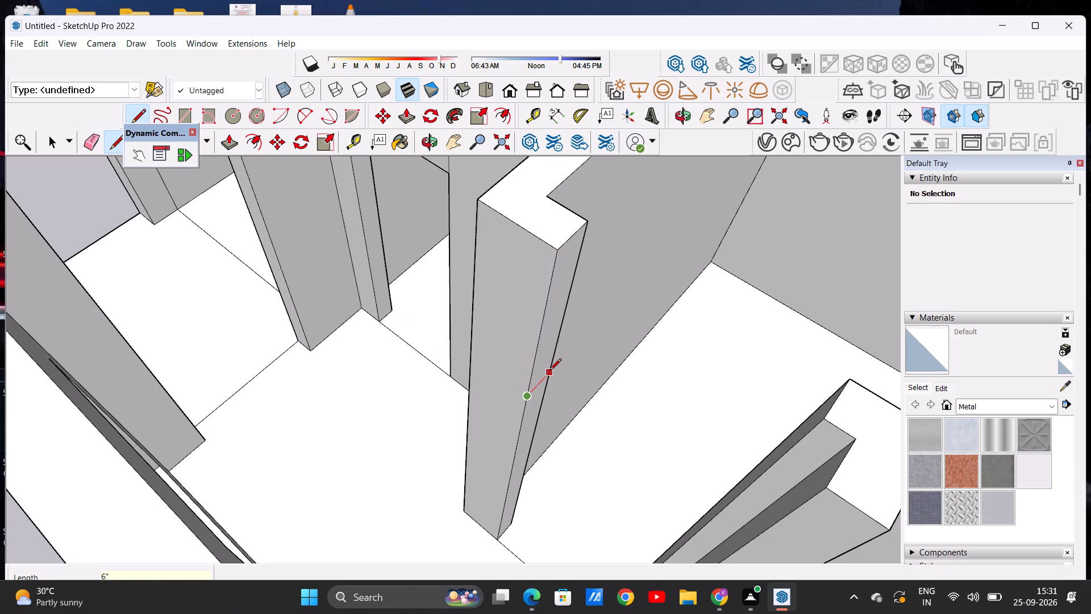
click(549, 371)
key(space)
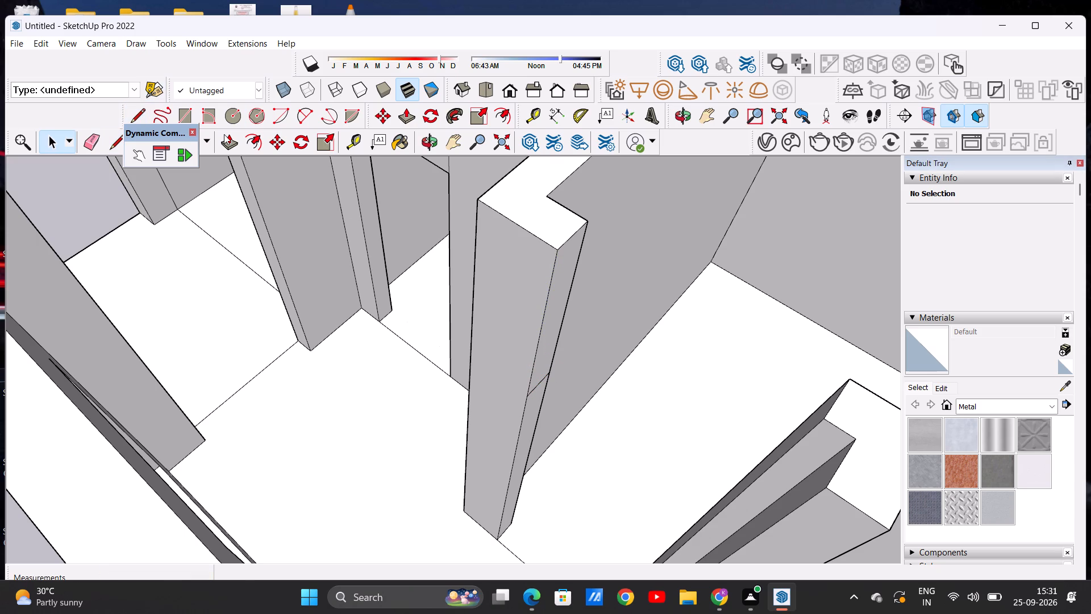
Push/Pull the section above this line across the bedroom door opening to the facing wall, forming the lintel.
click(224, 134)
click(554, 304)
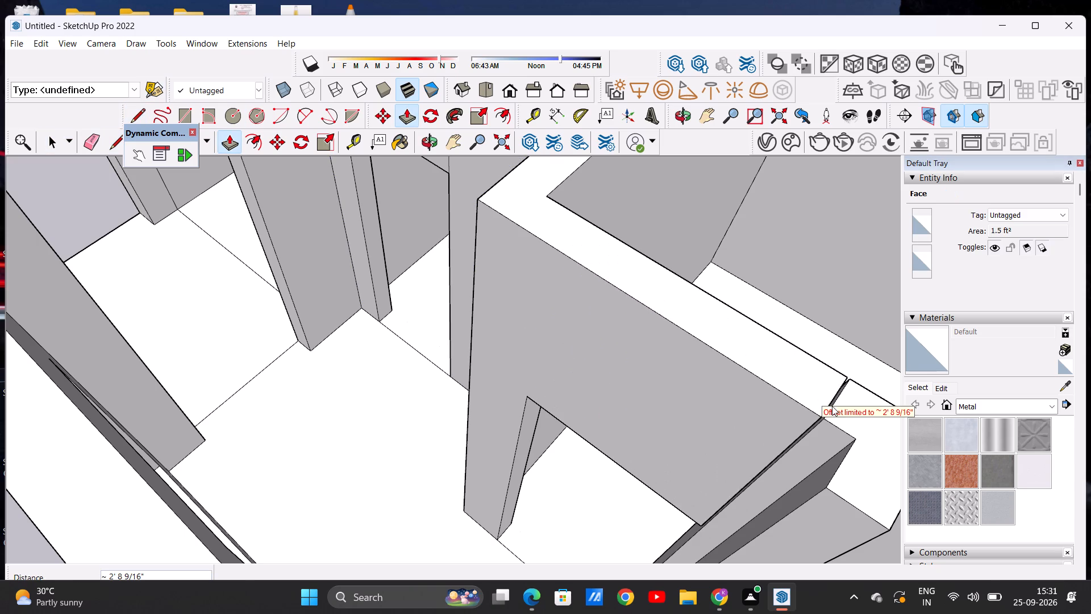
click(826, 413)
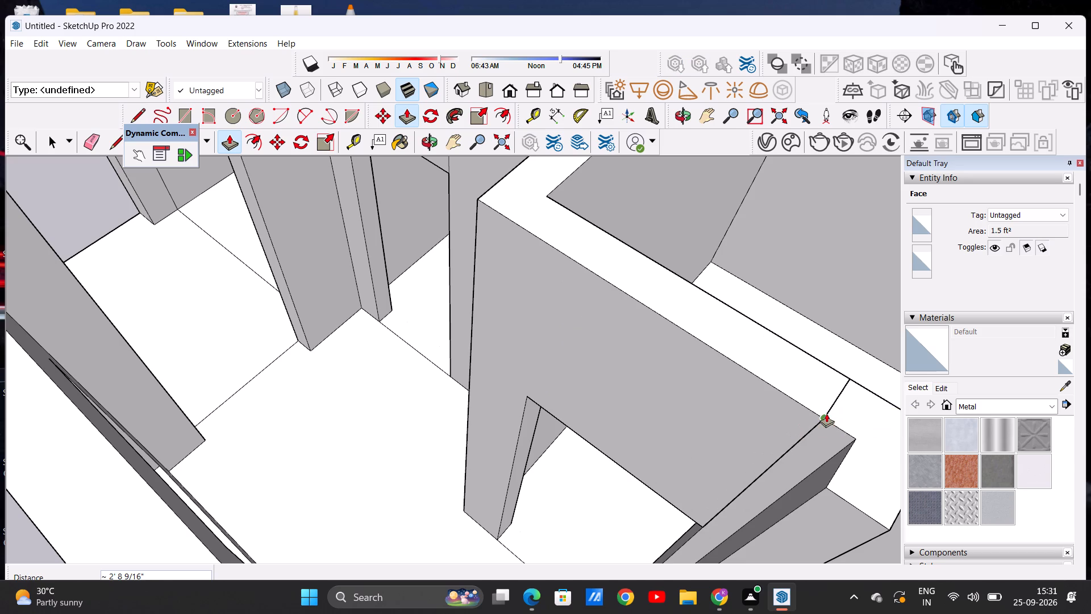
key(space)
Draw a line 3' below the wall top across the end face of the wall stub at the toilet door opening.
scroll(593, 294, down, 14)
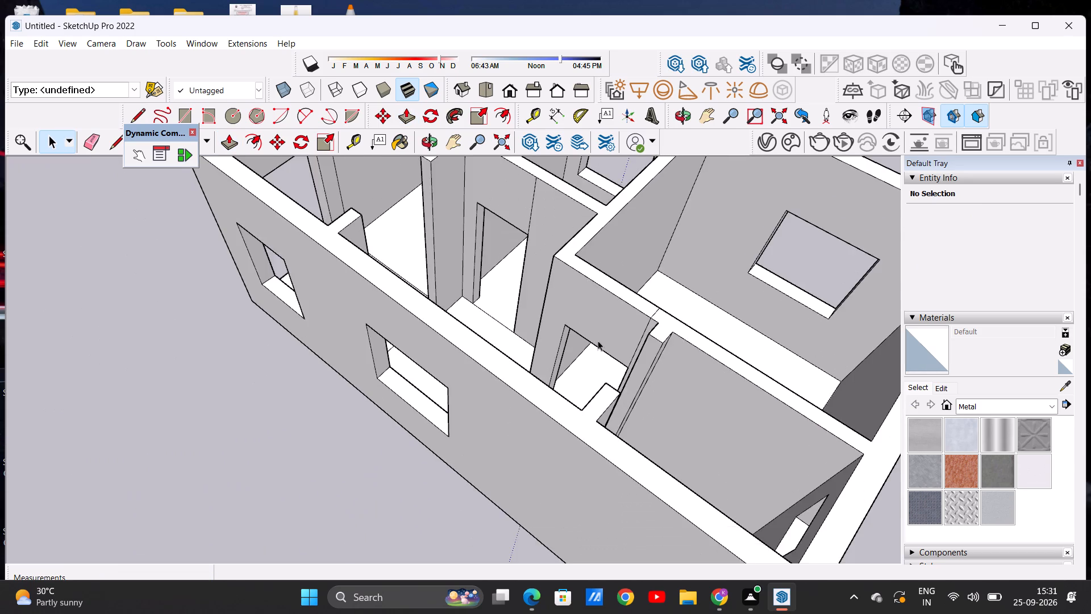
middle_drag(598, 341, 841, 371)
scroll(138, 350, down, 9)
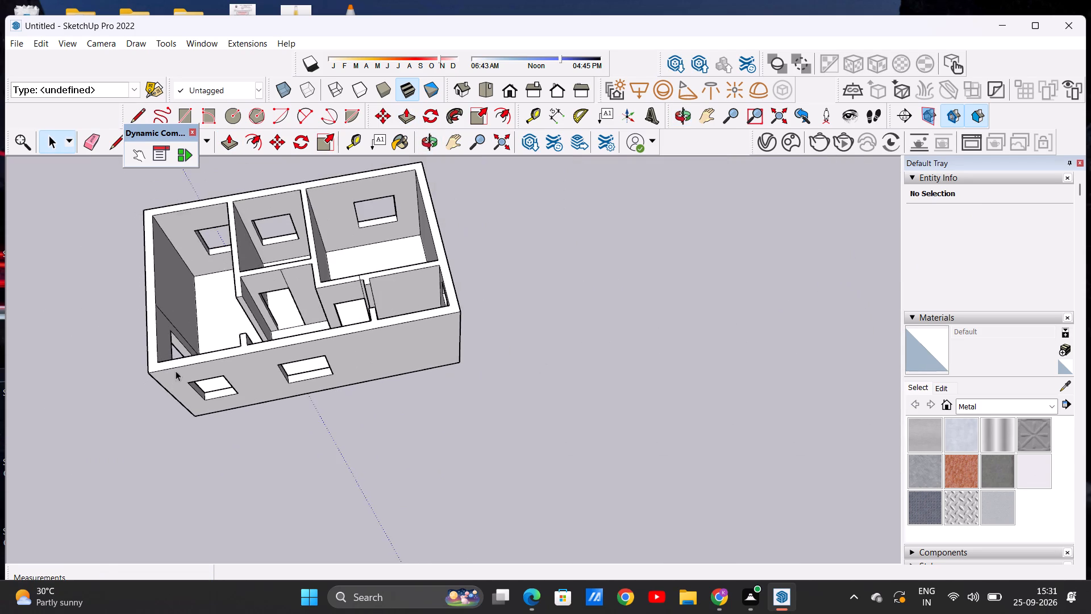
middle_drag(176, 371, 503, 289)
scroll(436, 306, down, 1)
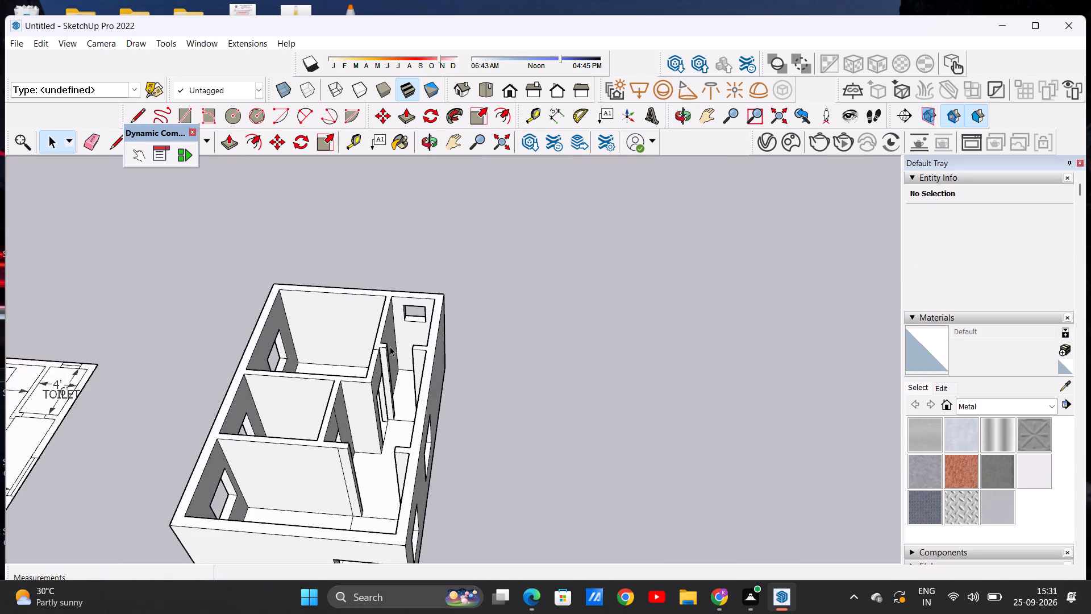
scroll(390, 346, up, 9)
middle_drag(376, 377, 251, 385)
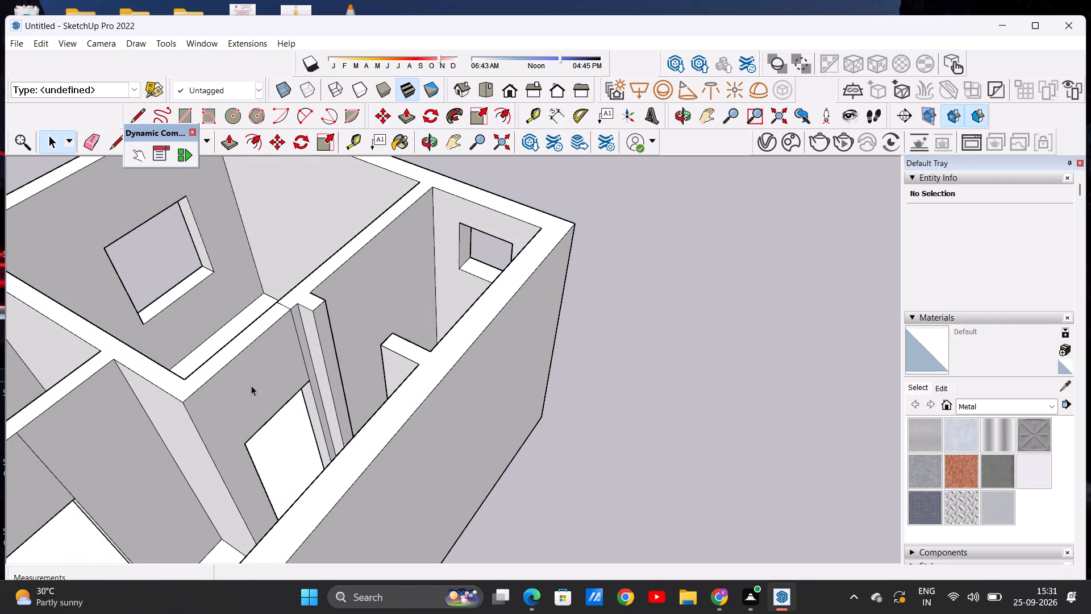
scroll(305, 310, up, 12)
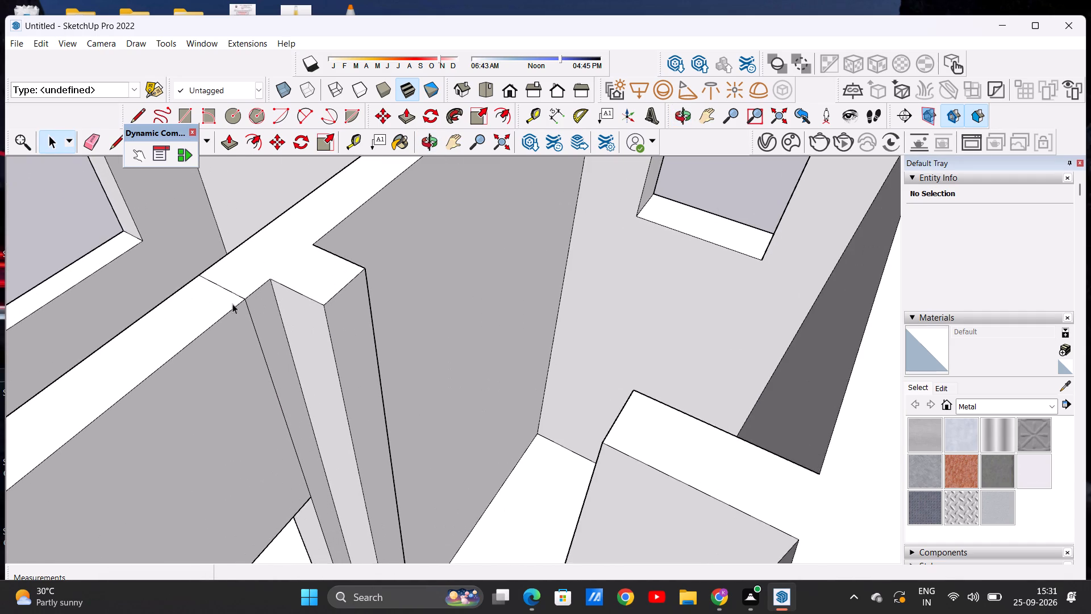
middle_drag(232, 304, 221, 316)
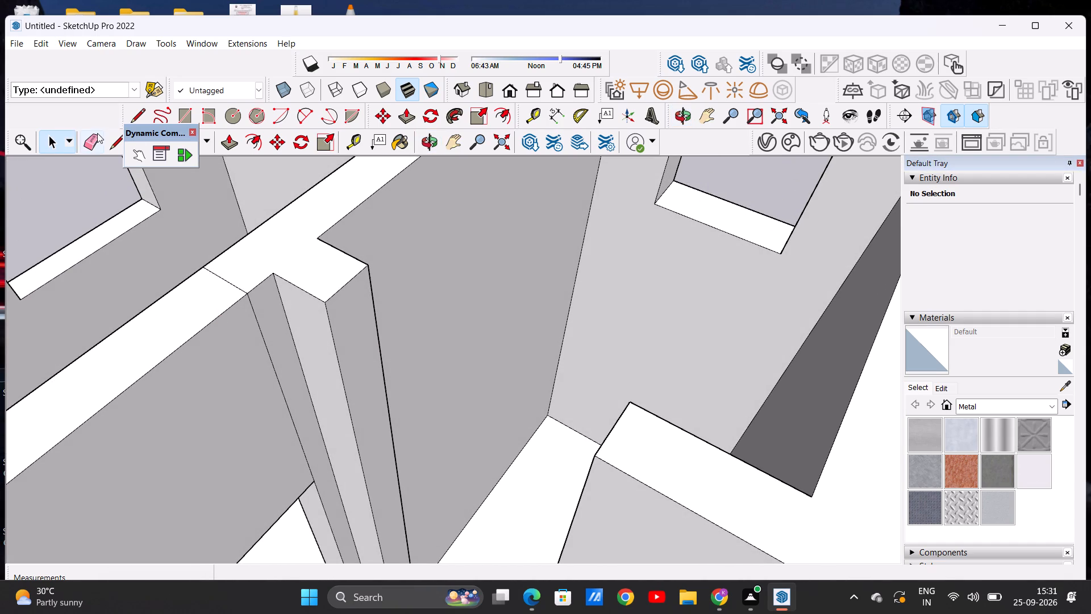
click(113, 143)
click(324, 305)
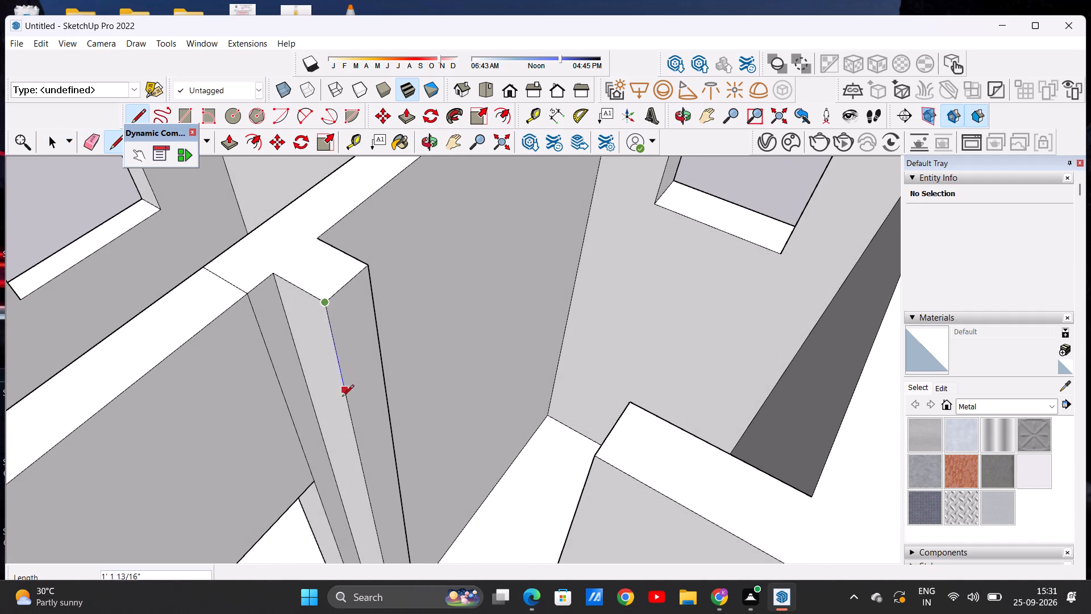
text(3')
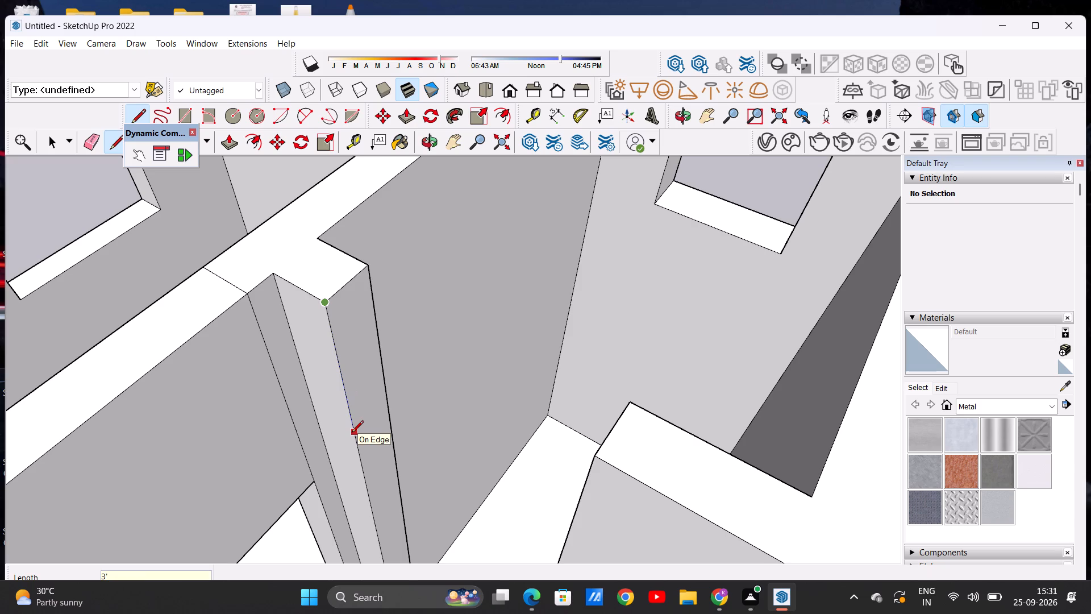
key(Return)
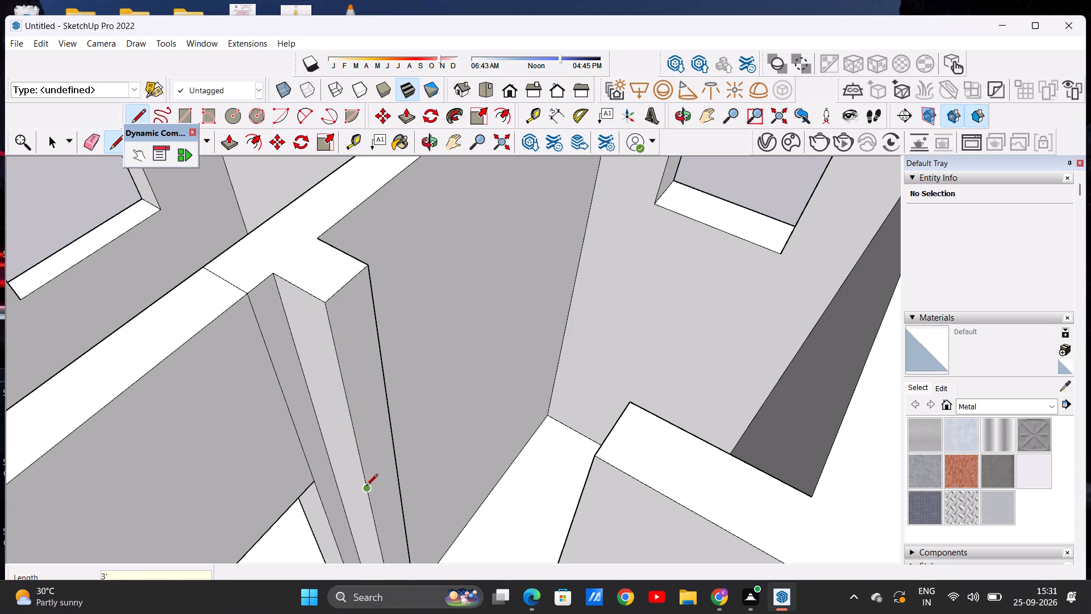
click(367, 488)
click(393, 455)
key(space)
Push/Pull the section above this line across the toilet door opening to the facing wall stub, forming the lintel.
click(223, 136)
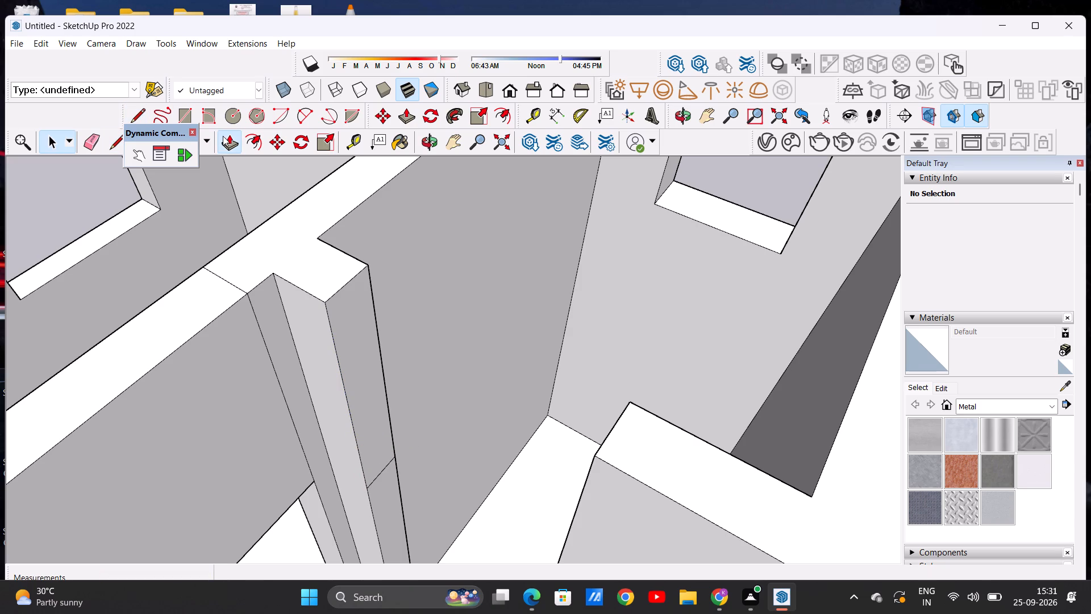
click(343, 323)
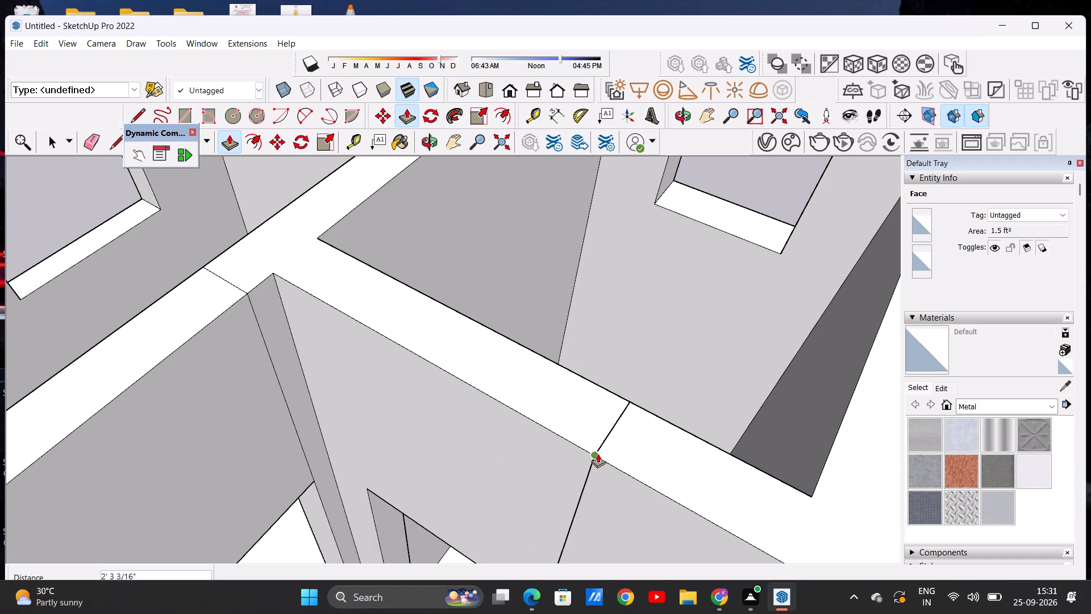
click(598, 454)
scroll(573, 323, down, 12)
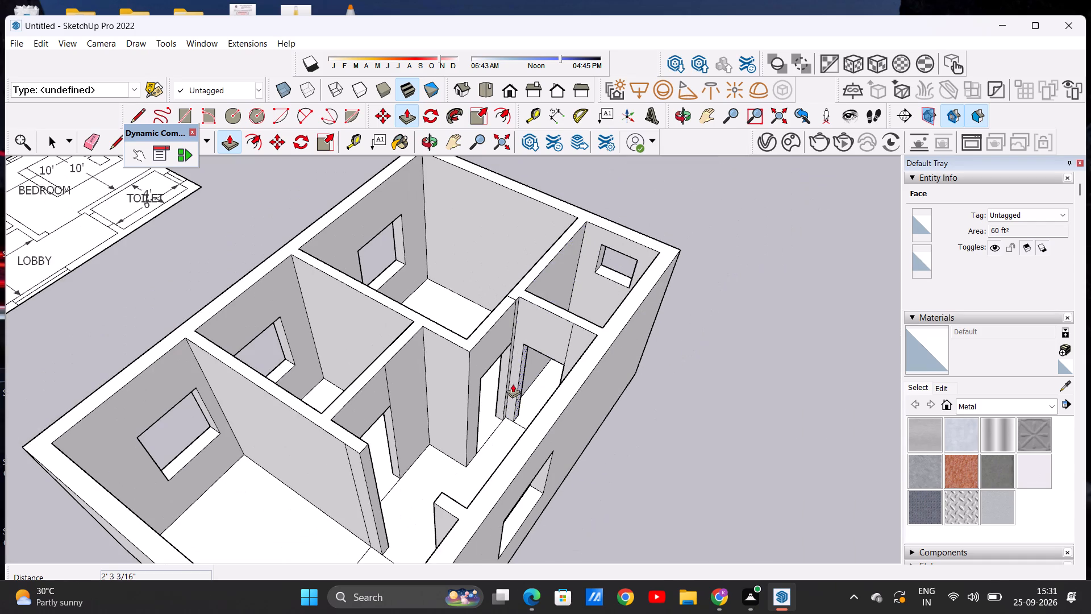
key(space)
Erase the leftover vertical seam edges beside the kitchen door lintel on both the lobby and kitchen faces.
middle_drag(482, 426, 398, 408)
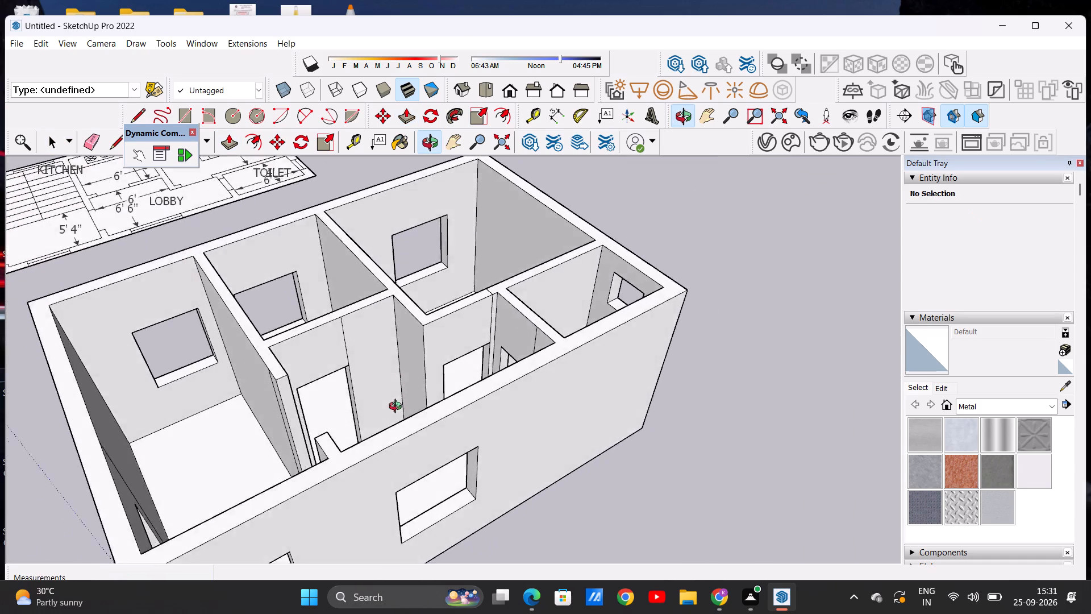
middle_drag(398, 408, 385, 432)
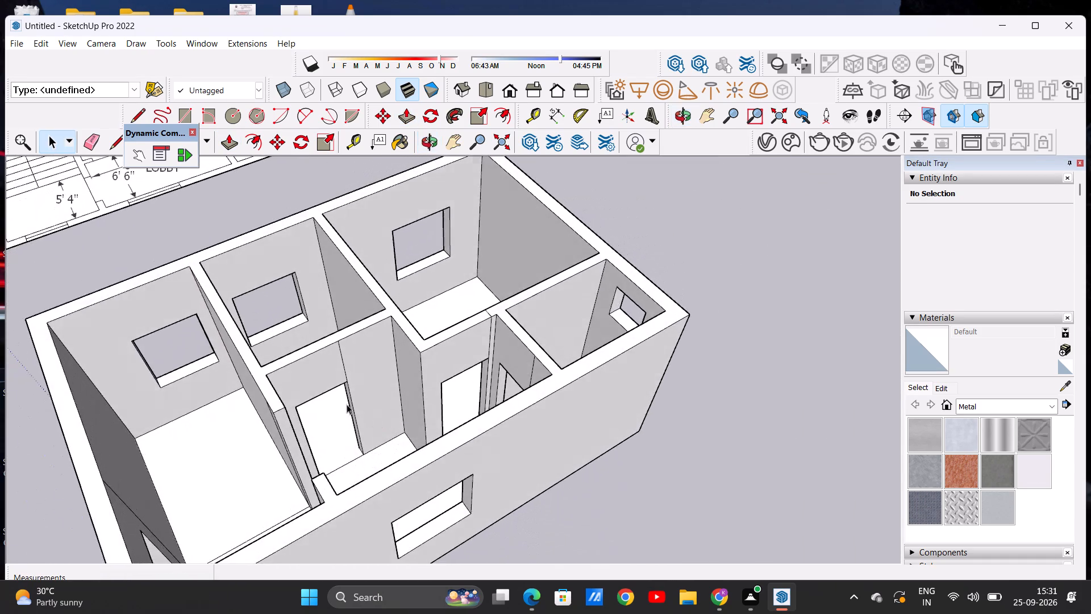
scroll(311, 371, down, 1)
scroll(347, 350, up, 5)
click(83, 142)
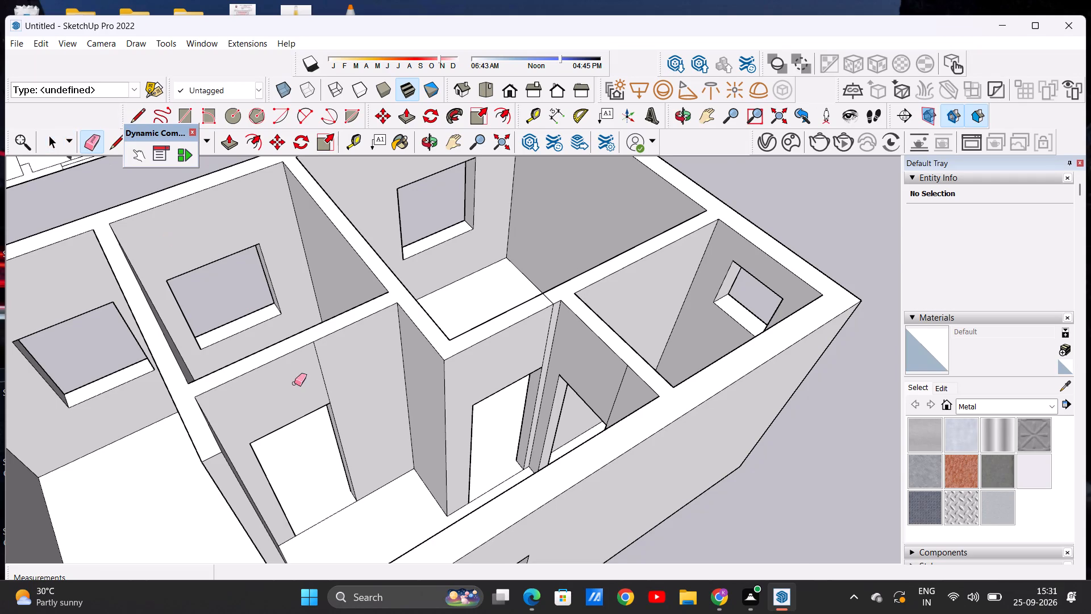
scroll(302, 383, up, 4)
drag(319, 366, 331, 358)
scroll(337, 338, down, 6)
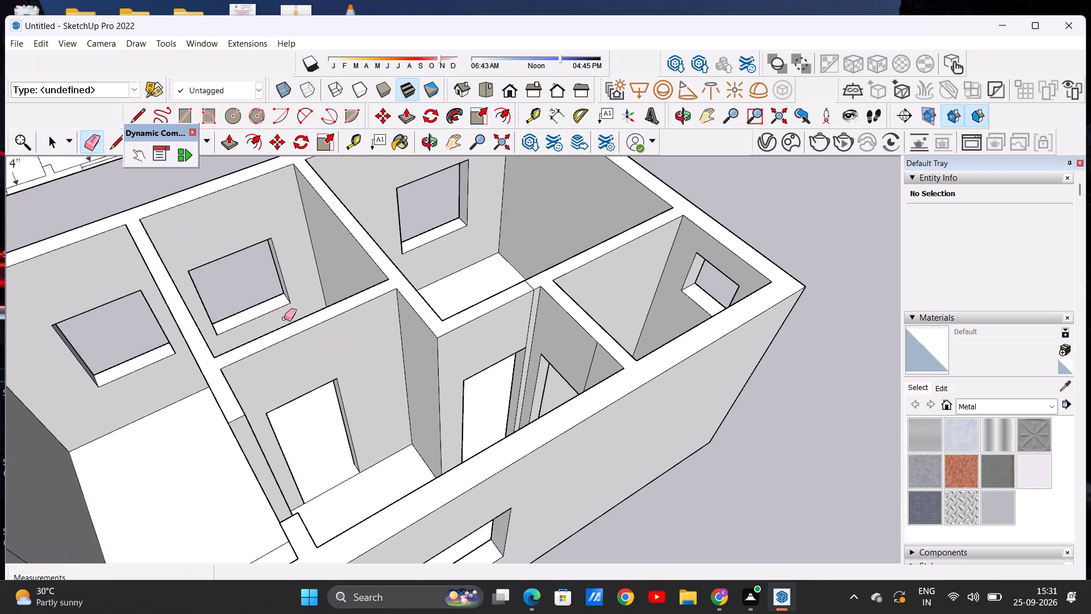
middle_drag(284, 318, 682, 263)
scroll(551, 346, up, 4)
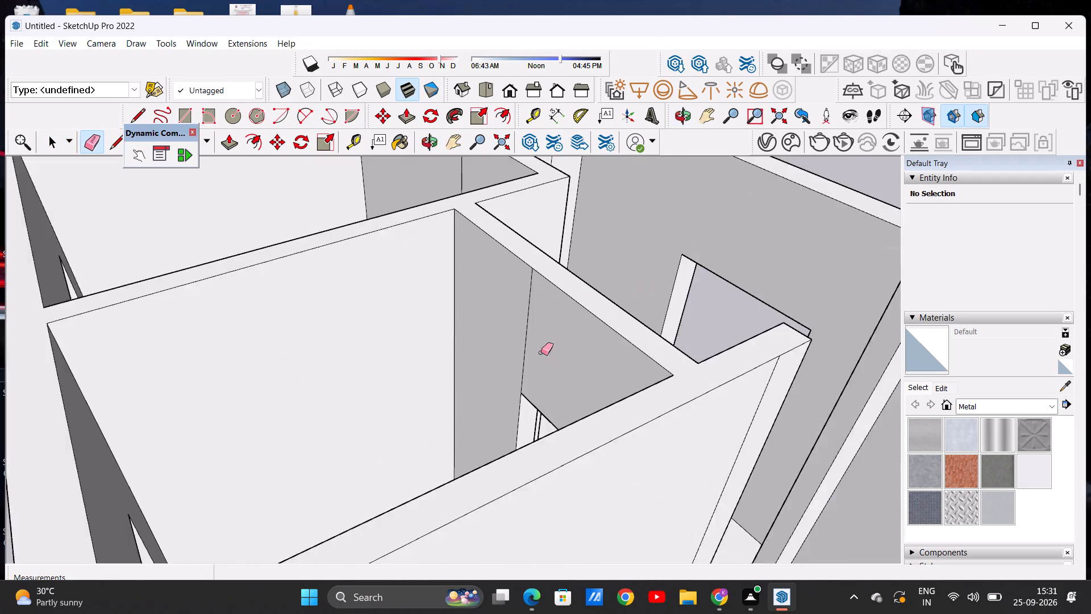
scroll(541, 352, up, 2)
drag(495, 332, 529, 332)
scroll(426, 351, down, 6)
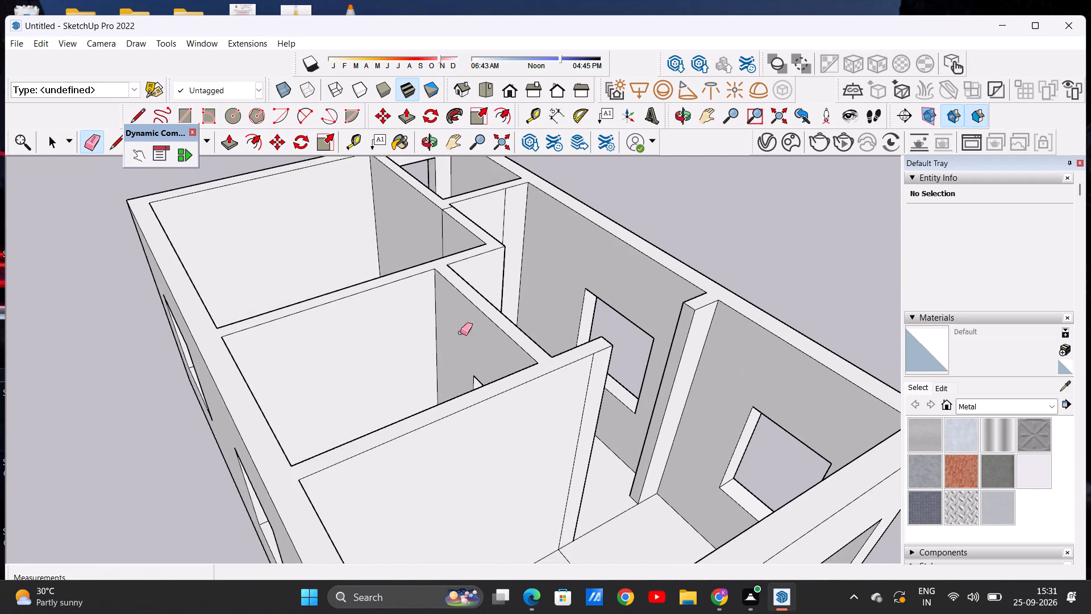
Erase the leftover seam edges of the bedroom door lintel on the lobby face, the wall top and the bedroom face.
middle_drag(389, 330, 12, 346)
middle_drag(532, 323, 398, 326)
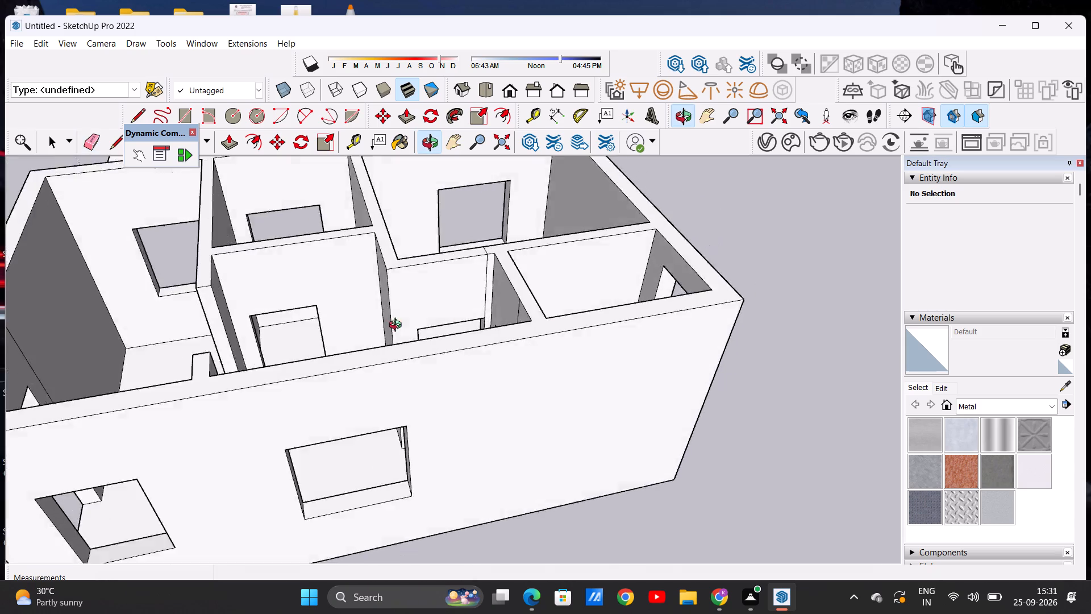
middle_drag(398, 326, 384, 325)
scroll(467, 299, up, 6)
middle_drag(450, 329, 461, 376)
scroll(464, 335, up, 4)
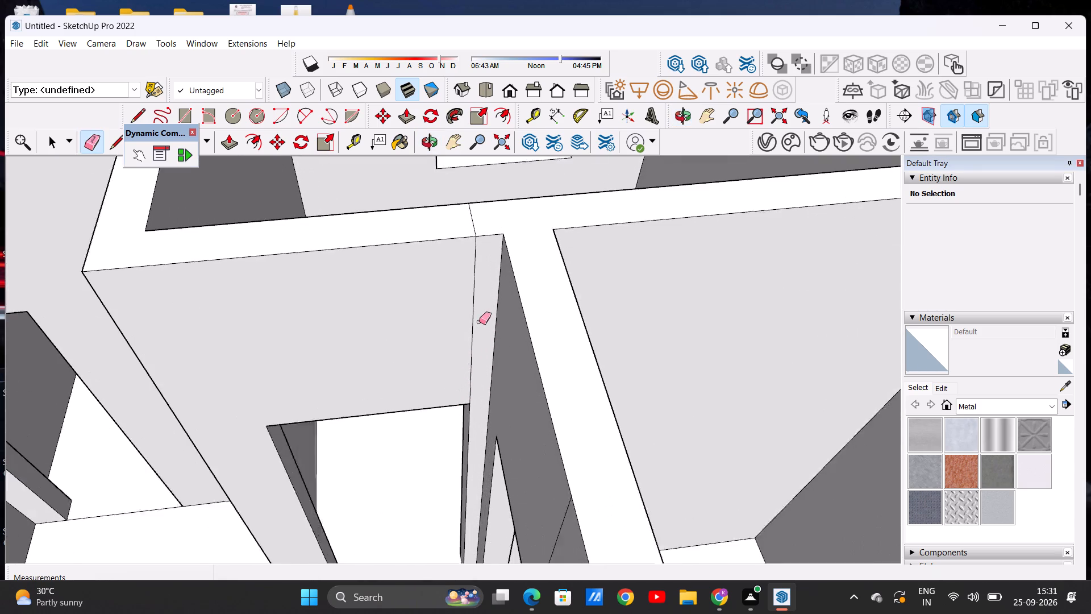
scroll(479, 322, up, 2)
click(473, 322)
middle_drag(476, 284, 482, 341)
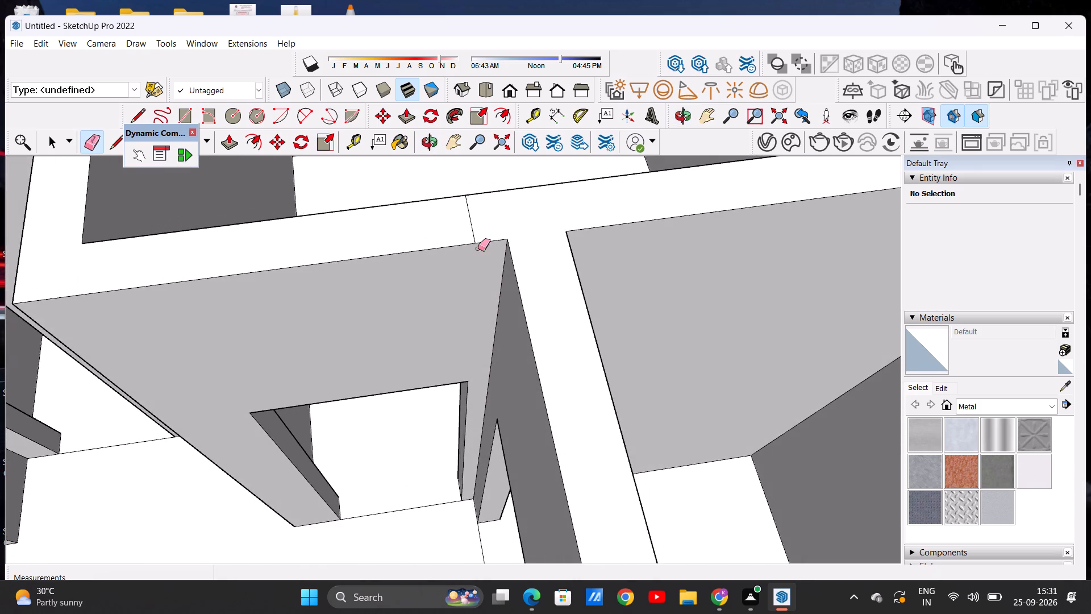
scroll(478, 248, up, 3)
click(471, 227)
middle_drag(469, 227, 485, 346)
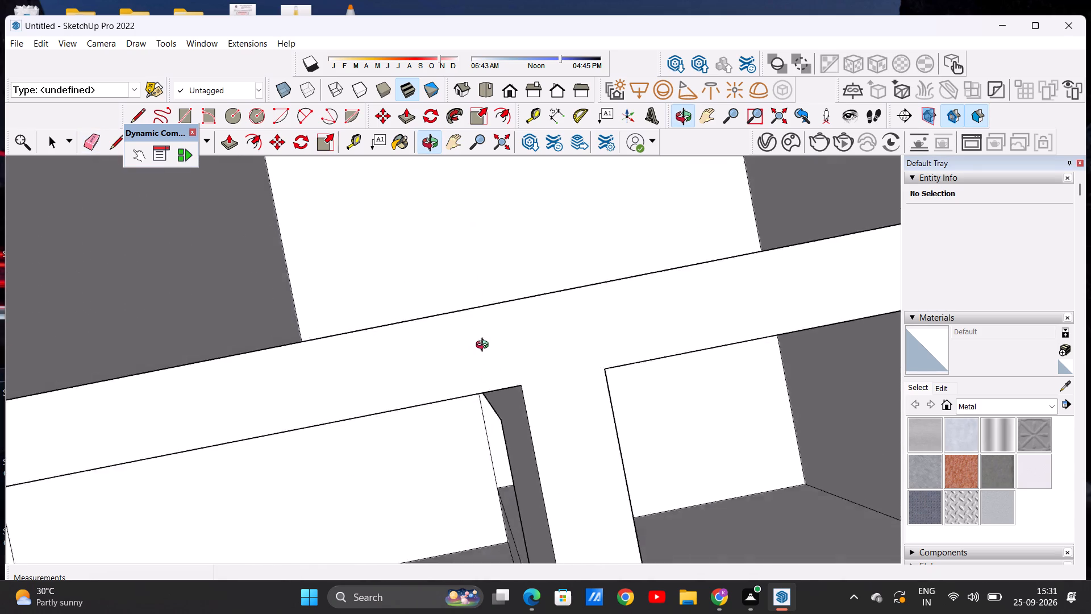
middle_drag(485, 346, 499, 392)
scroll(472, 345, up, 5)
drag(431, 360, 461, 364)
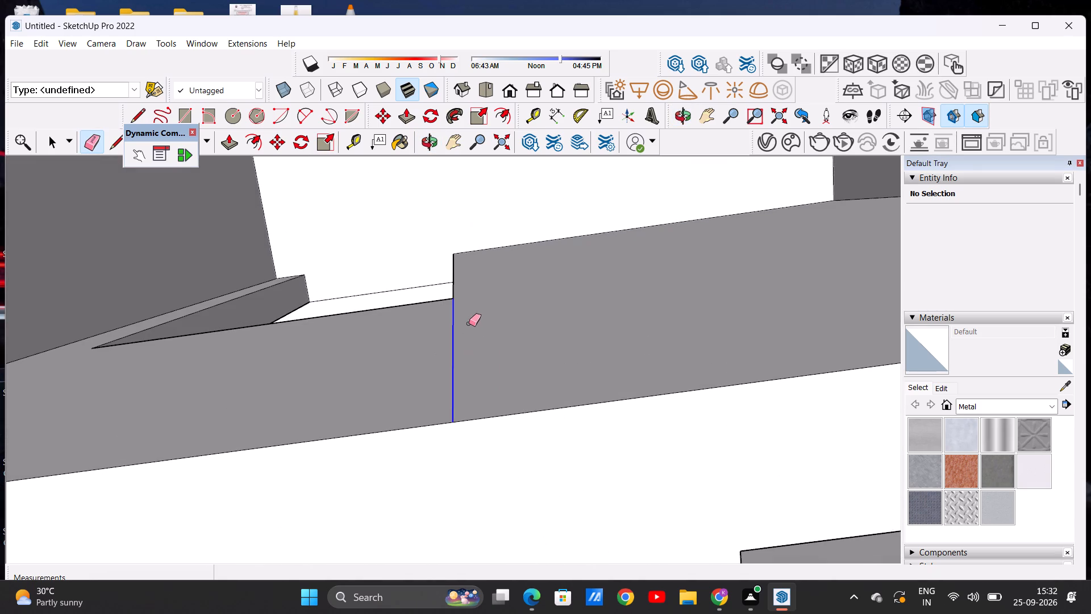
Erase the leftover vertical seam edges beside the toilet door lintel on both the toilet and lobby faces.
scroll(473, 309, down, 15)
middle_drag(457, 388, 430, 287)
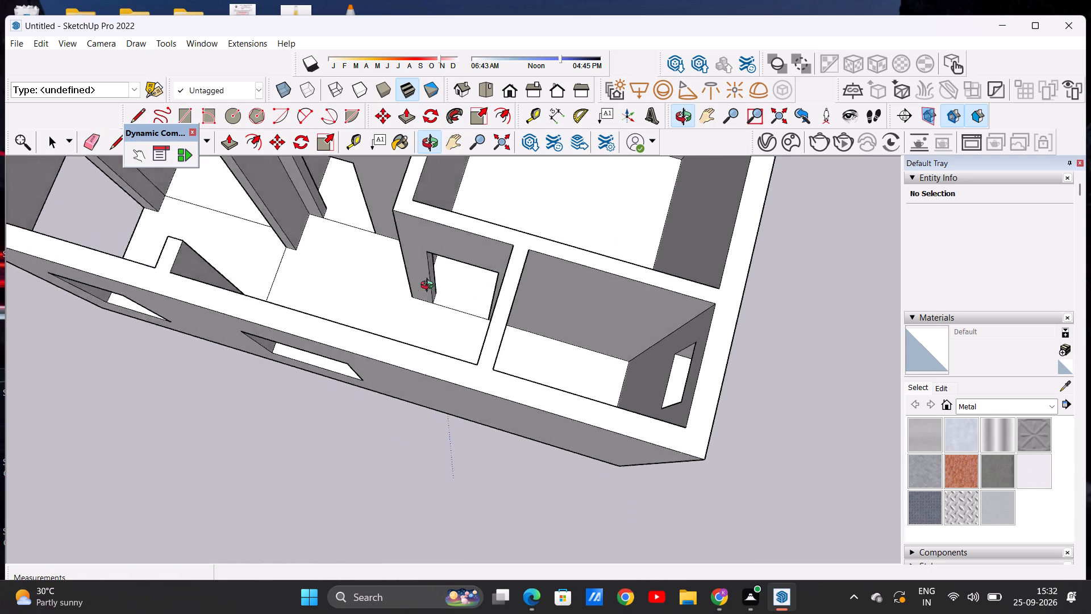
middle_drag(430, 287, 282, 260)
scroll(539, 366, up, 10)
drag(400, 335, 410, 331)
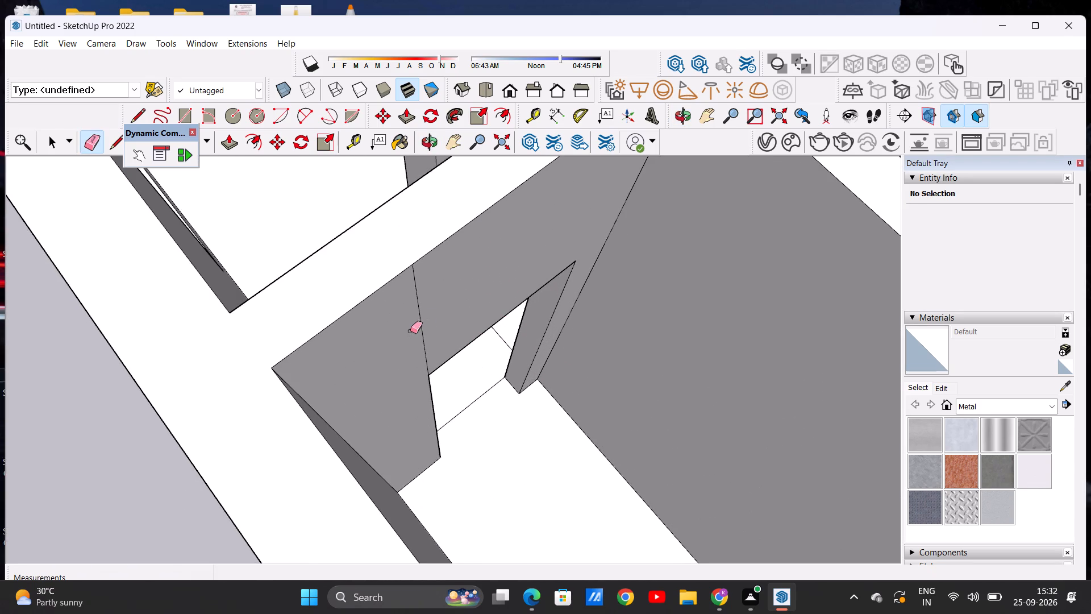
drag(410, 331, 434, 318)
scroll(448, 309, down, 6)
middle_drag(393, 257, 789, 210)
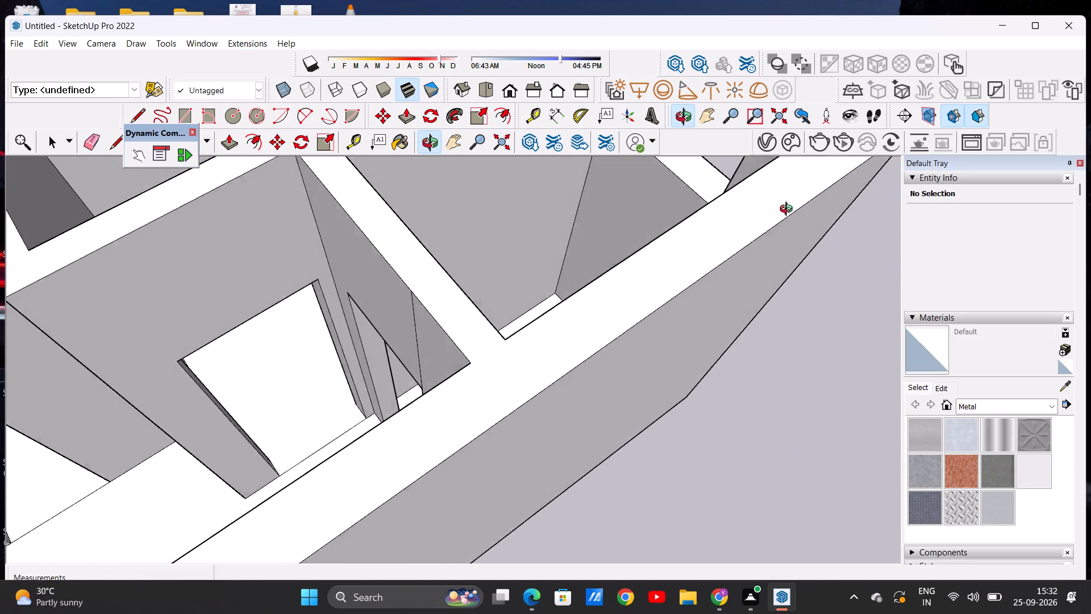
middle_drag(789, 210, 788, 205)
scroll(268, 323, down, 5)
middle_drag(236, 356, 418, 298)
scroll(388, 345, up, 10)
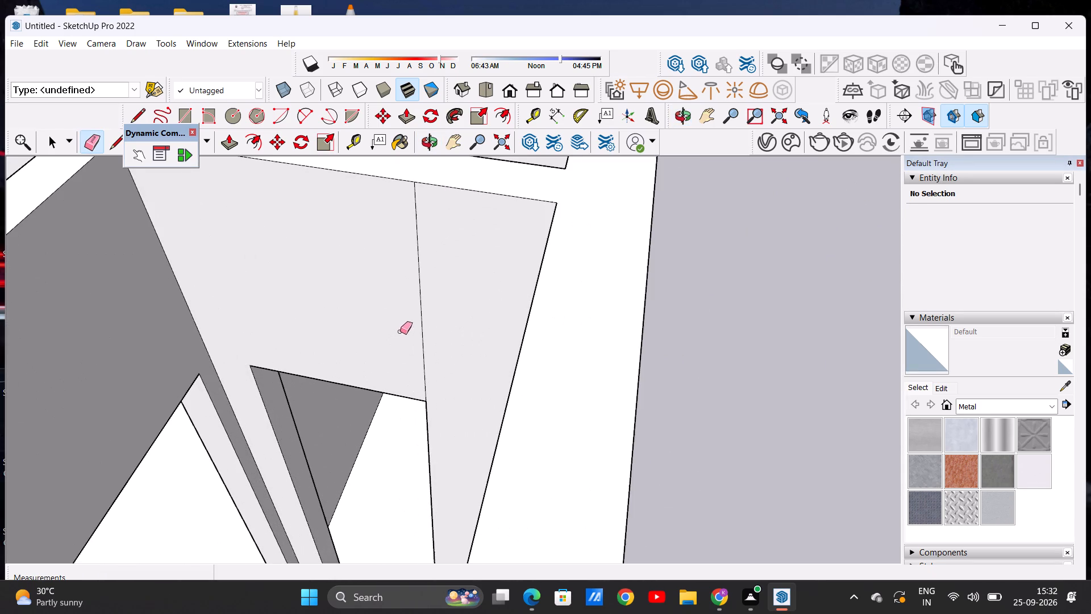
drag(388, 316, 439, 310)
click(421, 316)
scroll(403, 358, down, 13)
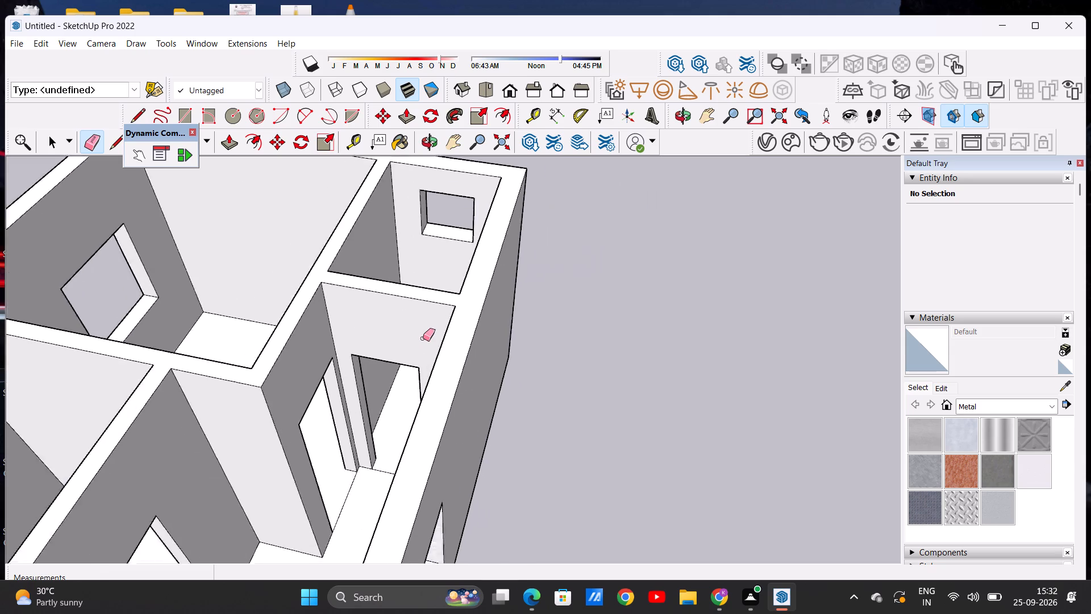
Examine the whole model from outside and above for door openings that still lack a lintel.
scroll(423, 338, down, 1)
middle_drag(297, 426, 324, 330)
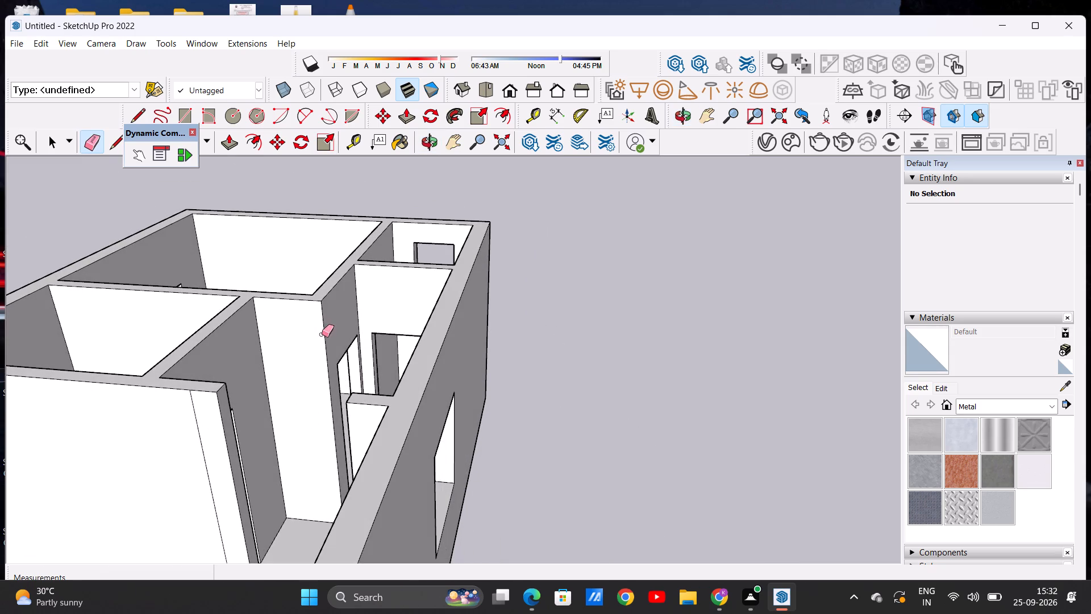
scroll(328, 347, down, 8)
middle_drag(296, 363, 31, 401)
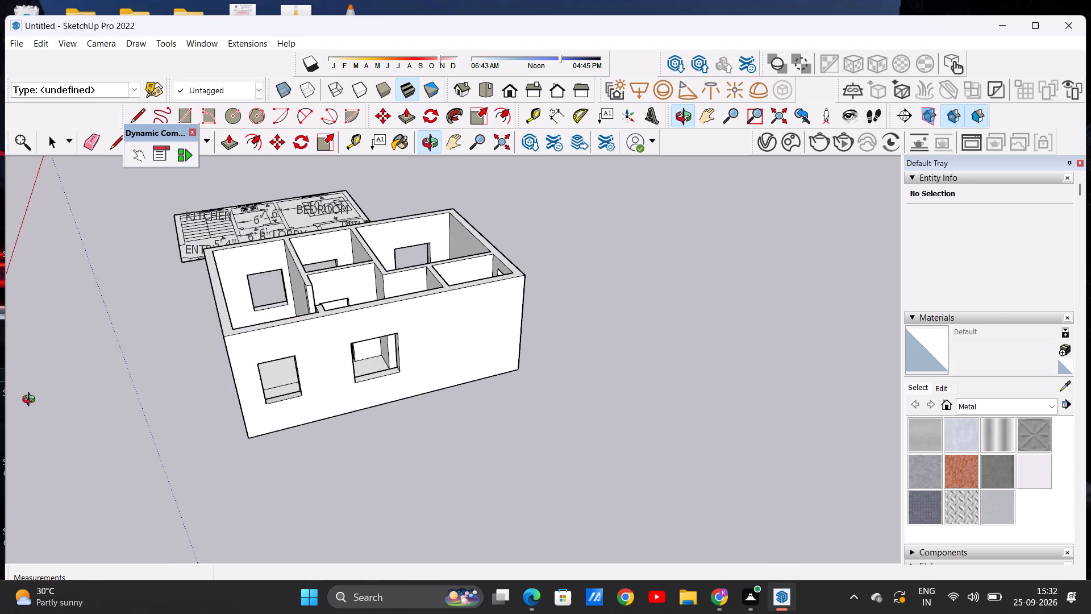
middle_drag(31, 401, 320, 307)
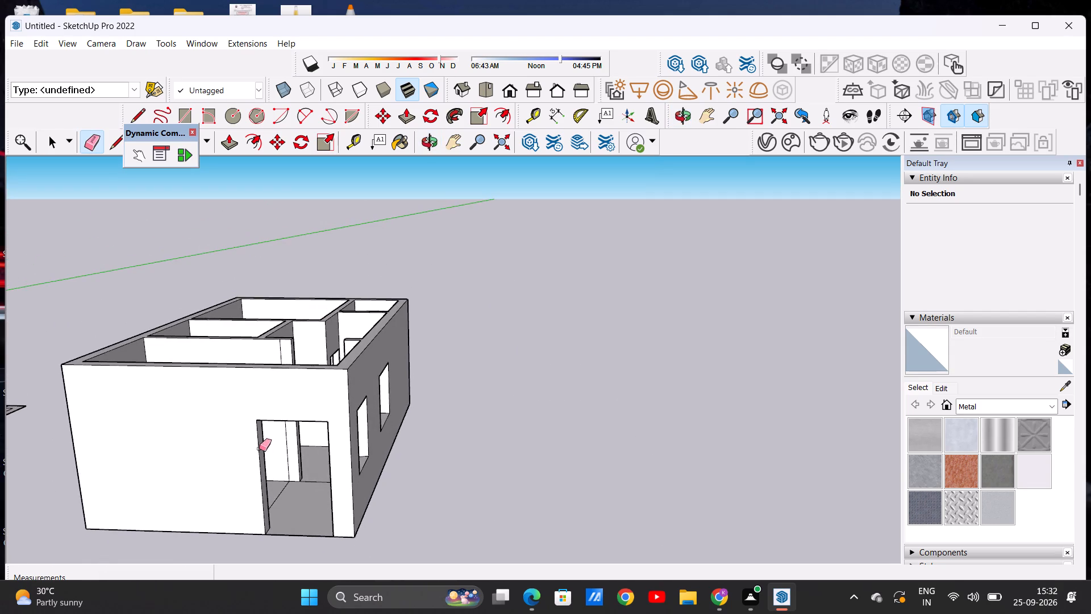
scroll(259, 449, down, 4)
middle_drag(214, 452, 246, 419)
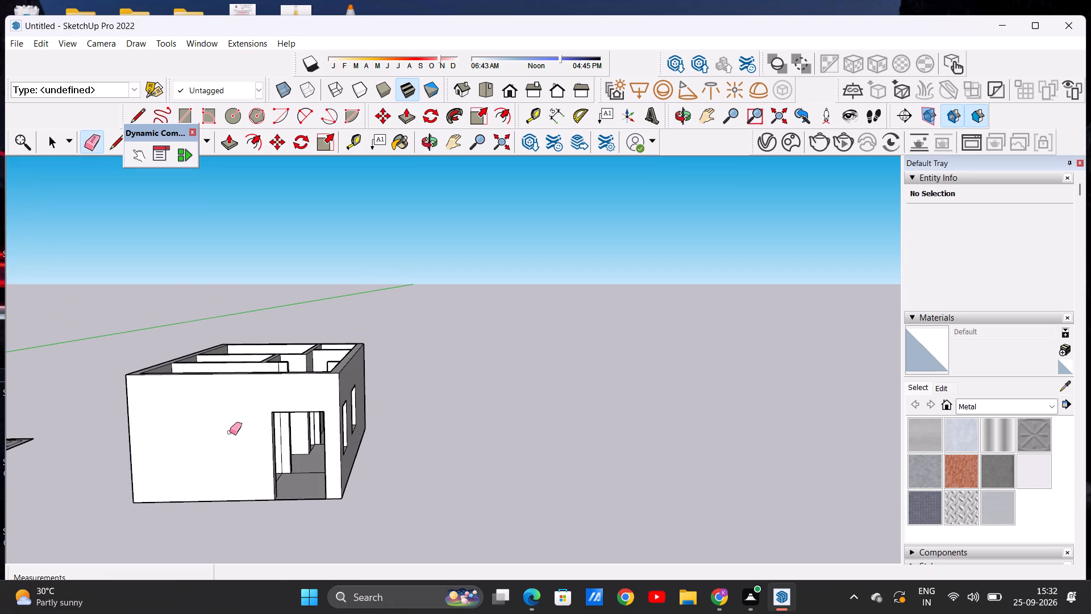
key(space)
middle_drag(176, 419, 192, 441)
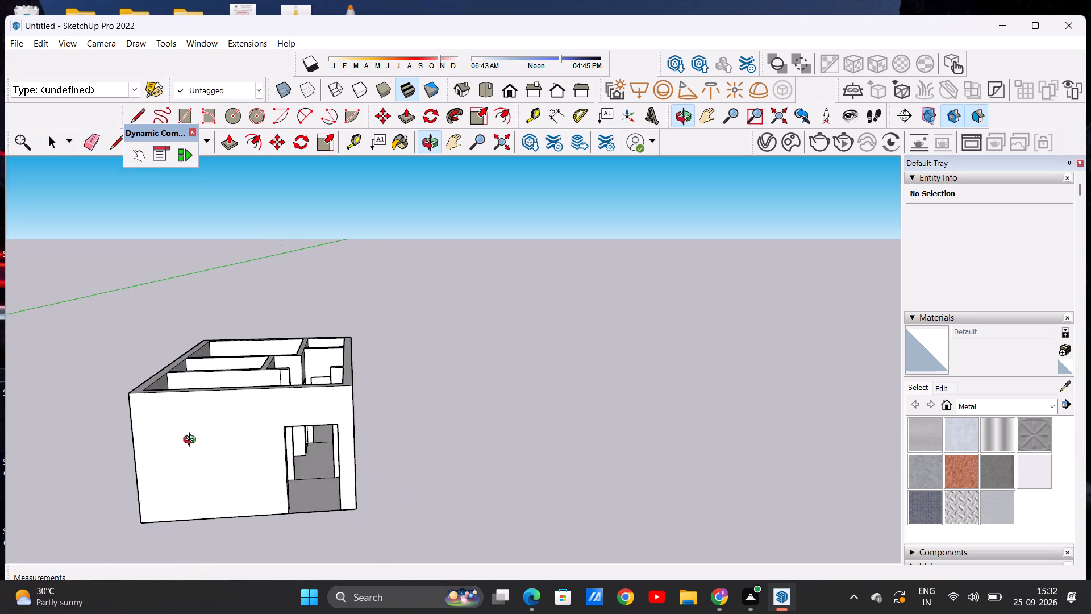
middle_drag(192, 441, 170, 522)
middle_drag(288, 399, 281, 511)
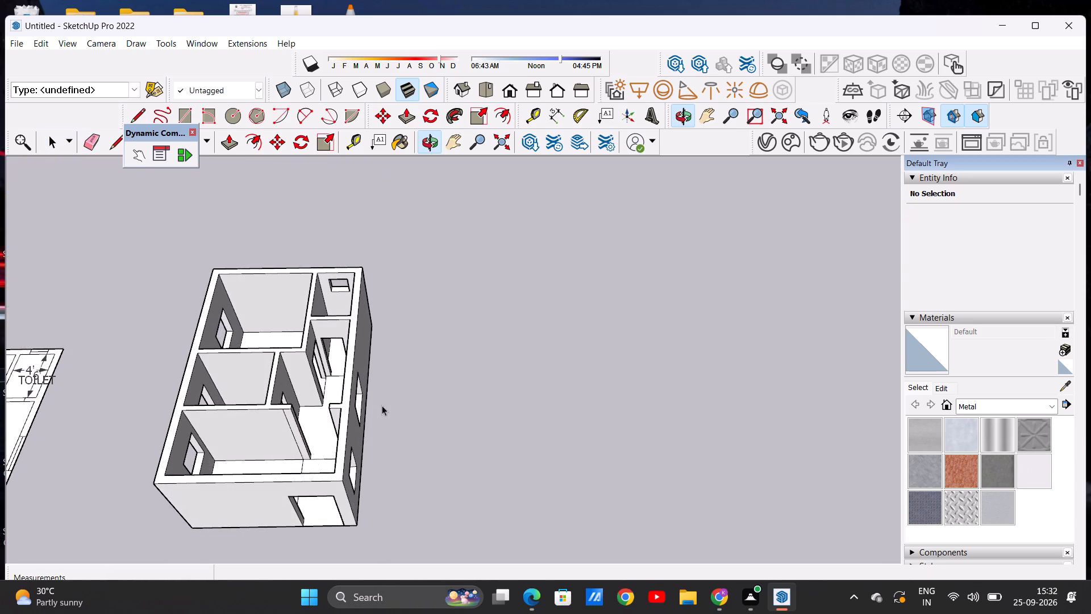
middle_drag(364, 407, 380, 540)
Draw a line 3' below the wall top across the end face of the wall stub at the front room–lobby opening.
scroll(334, 499, up, 2)
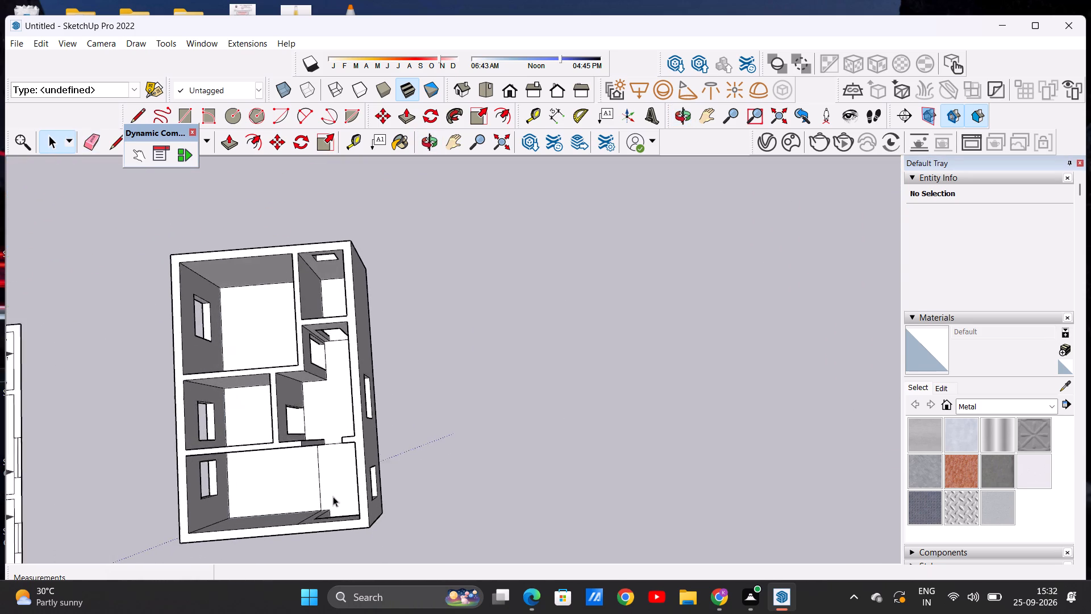
scroll(333, 496, up, 5)
middle_drag(360, 508, 282, 437)
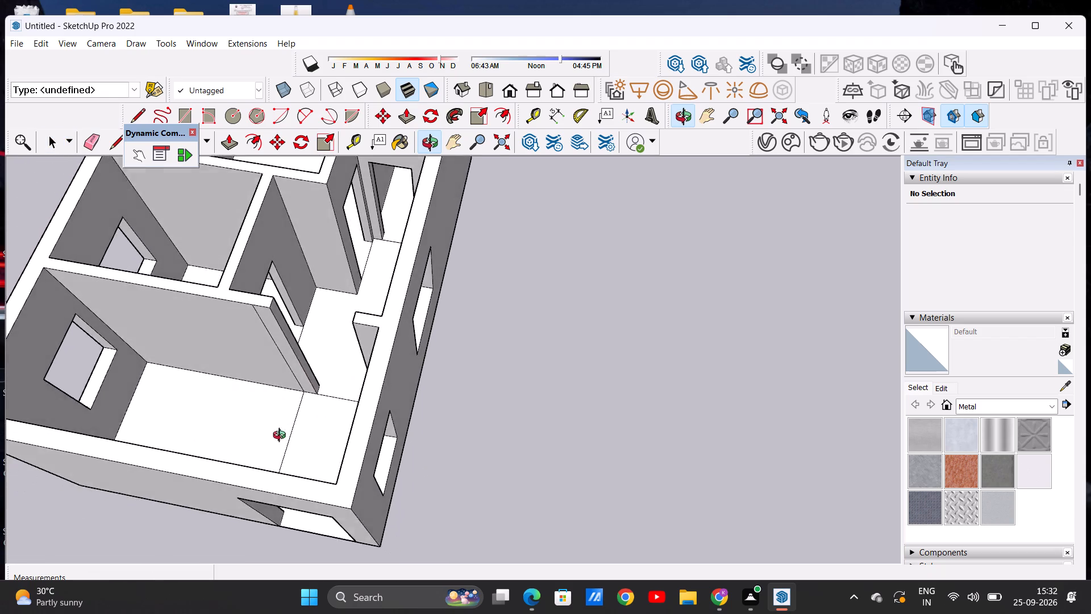
middle_drag(282, 437, 260, 455)
scroll(260, 351, up, 6)
scroll(270, 350, down, 7)
scroll(277, 274, up, 3)
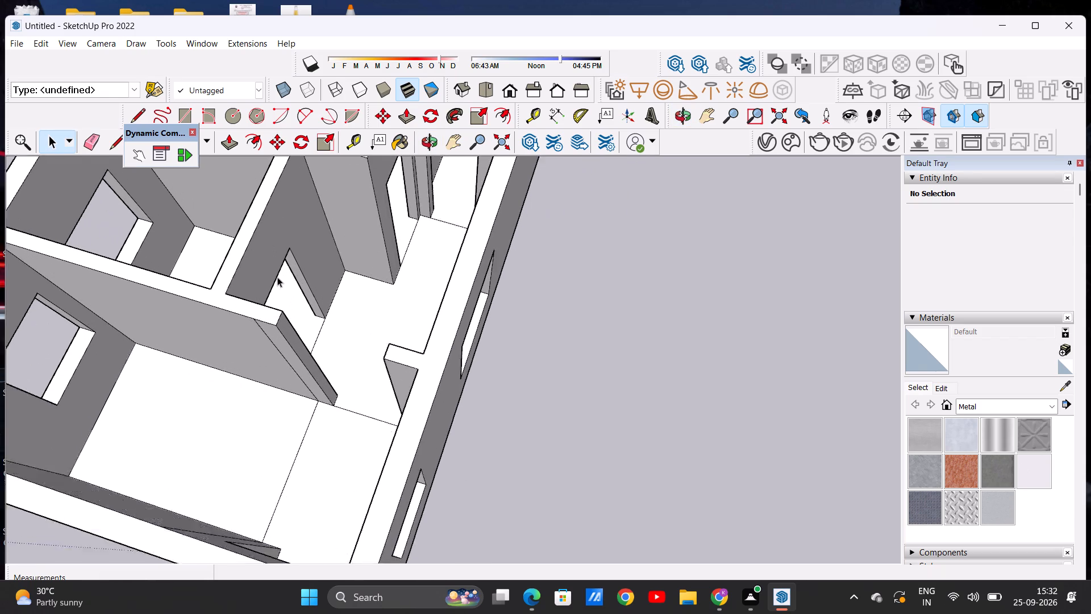
scroll(277, 277, up, 2)
middle_drag(276, 445, 361, 310)
scroll(348, 358, down, 3)
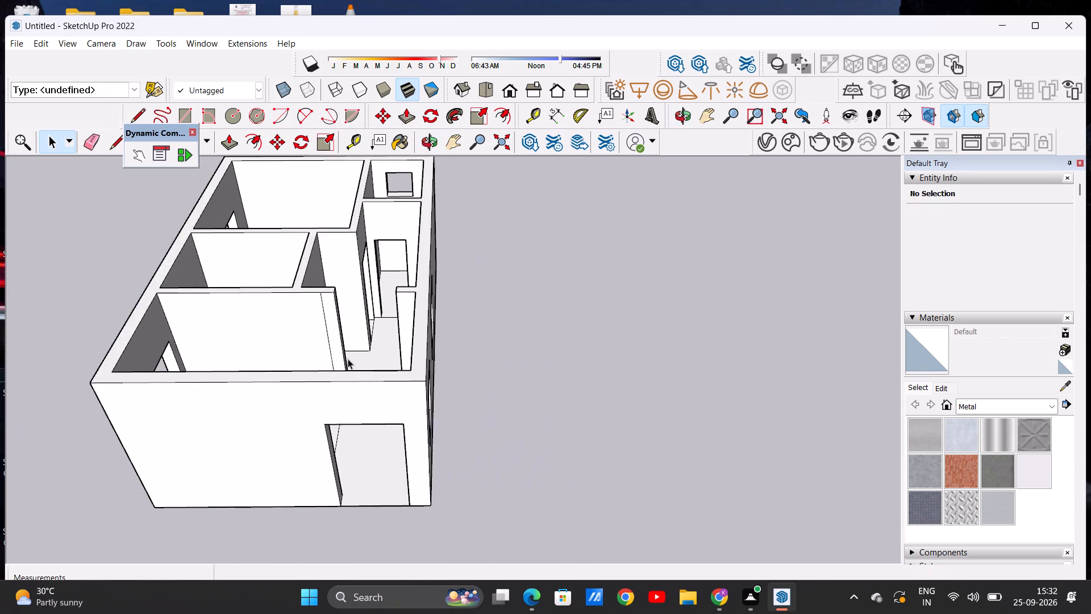
scroll(348, 359, down, 5)
scroll(360, 298, up, 11)
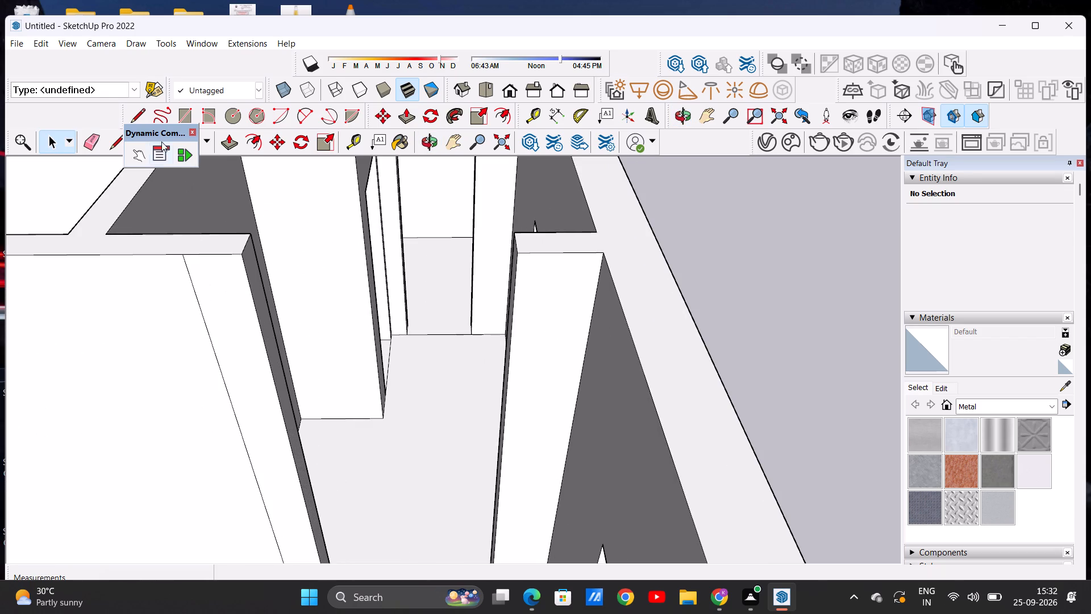
key(l)
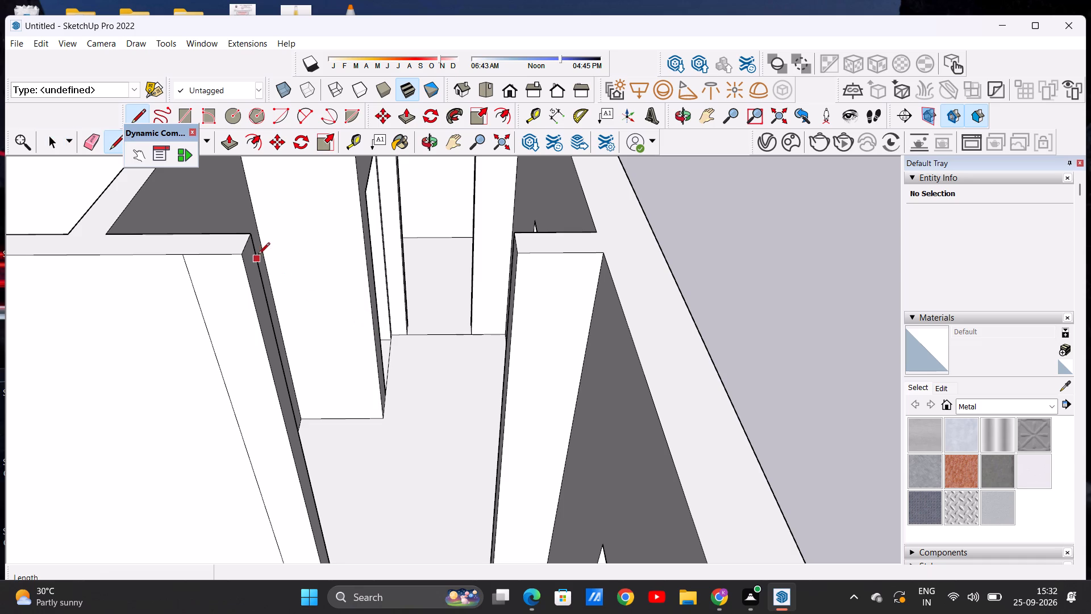
middle_drag(333, 330, 287, 352)
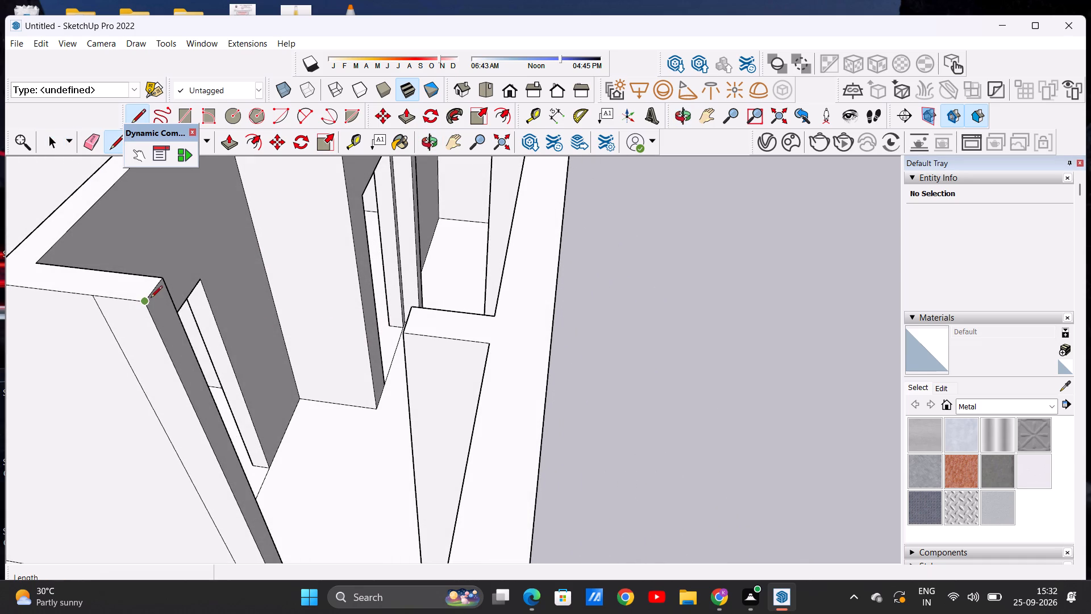
click(151, 298)
key(3)
key(apostrophe)
key(Return)
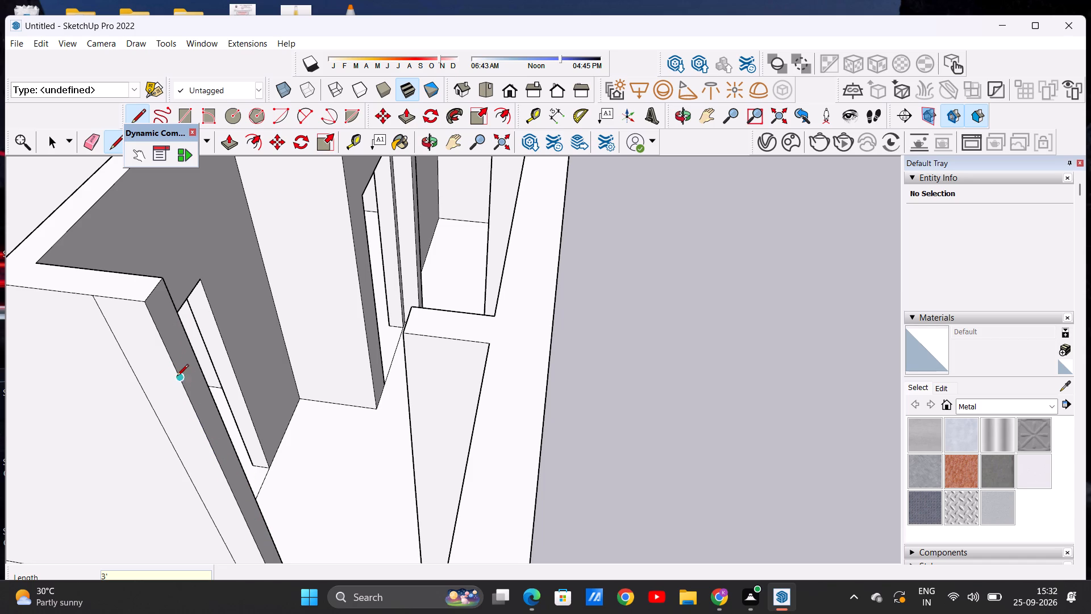
click(207, 437)
click(218, 412)
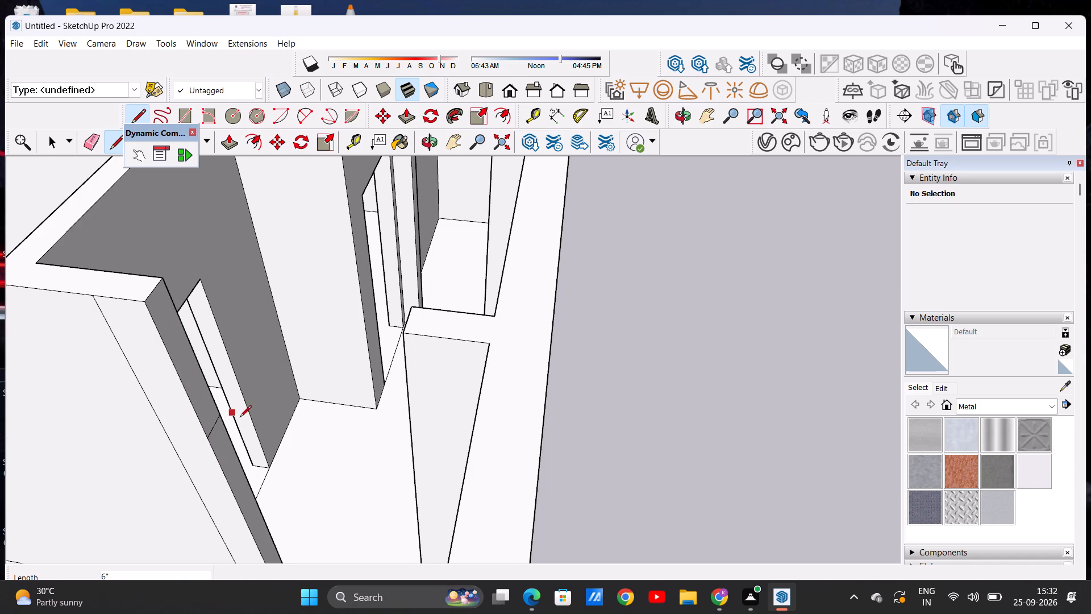
scroll(217, 416, up, 6)
key(space)
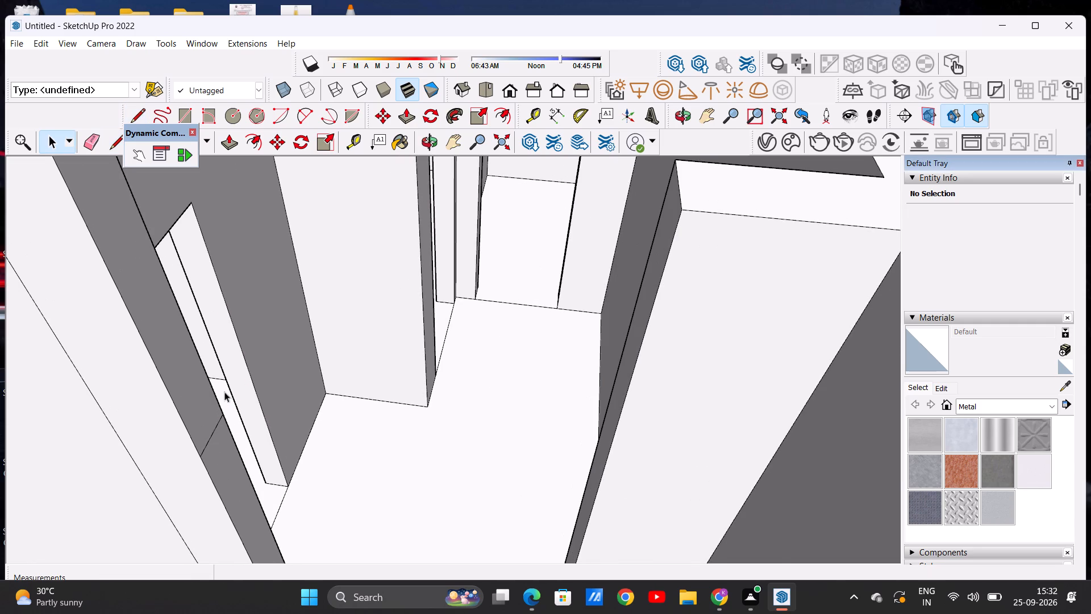
Push/Pull the section above this line across the front room–lobby opening to the facing wall stub, forming the lintel.
click(236, 134)
click(152, 295)
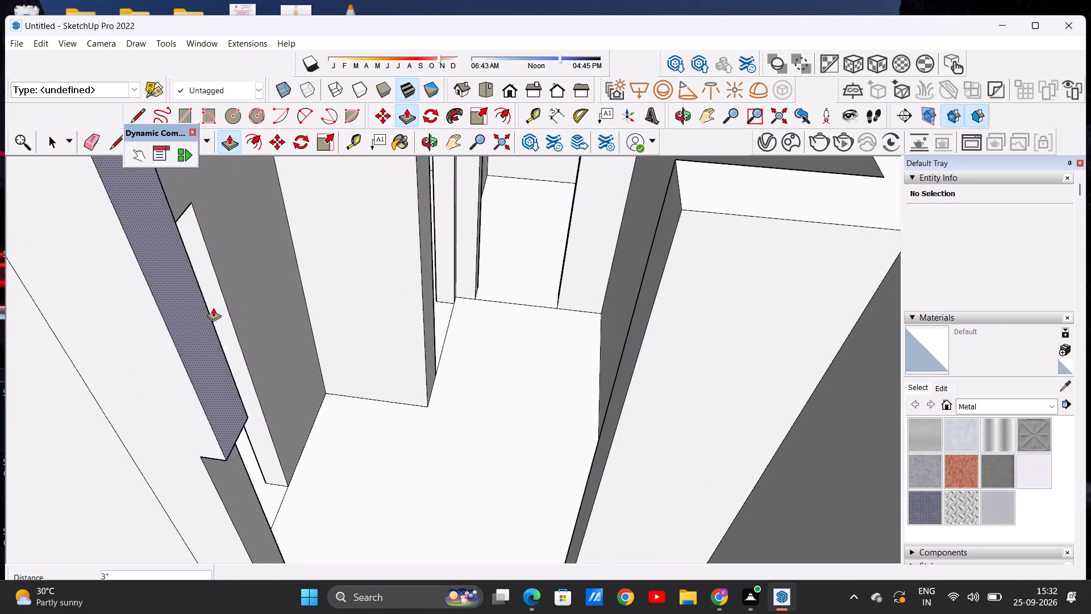
click(681, 206)
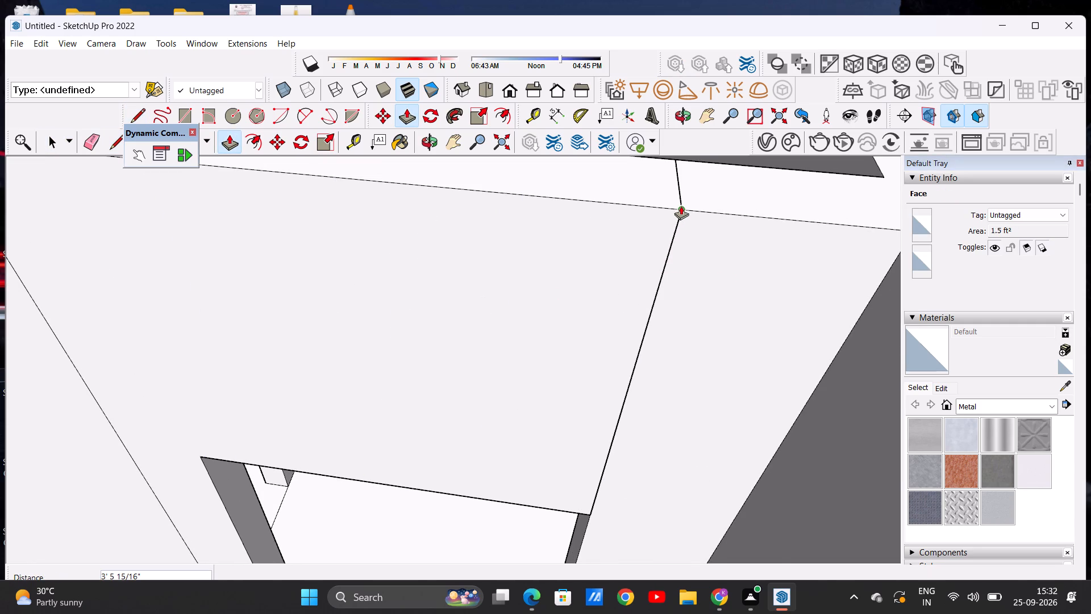
key(space)
Erase the new lintel's leftover seam edges on the front-room face, the wall top and the lobby face.
scroll(447, 280, down, 11)
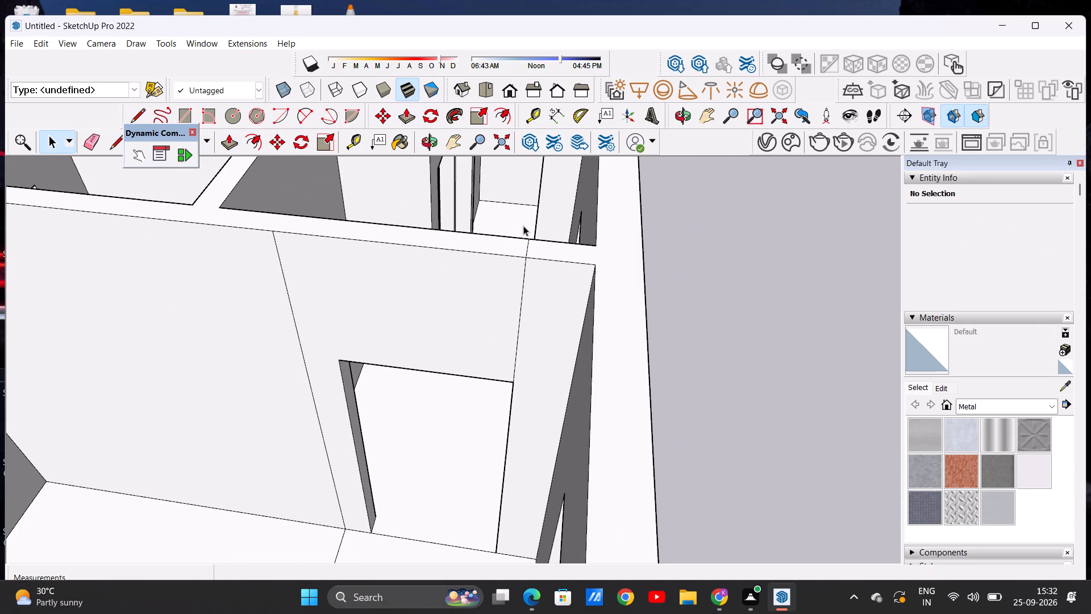
click(94, 141)
drag(538, 302, 506, 298)
drag(511, 296, 532, 296)
middle_drag(516, 286, 538, 361)
scroll(530, 315, down, 1)
scroll(542, 354, up, 4)
drag(531, 333, 560, 333)
scroll(507, 322, down, 3)
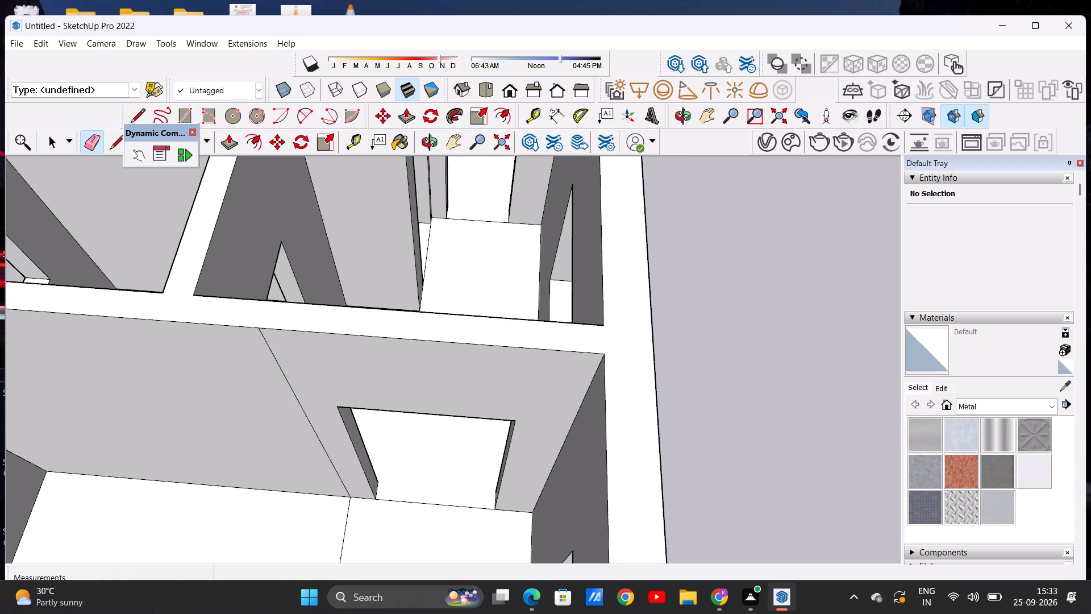
scroll(120, 577, down, 4)
scroll(480, 311, down, 3)
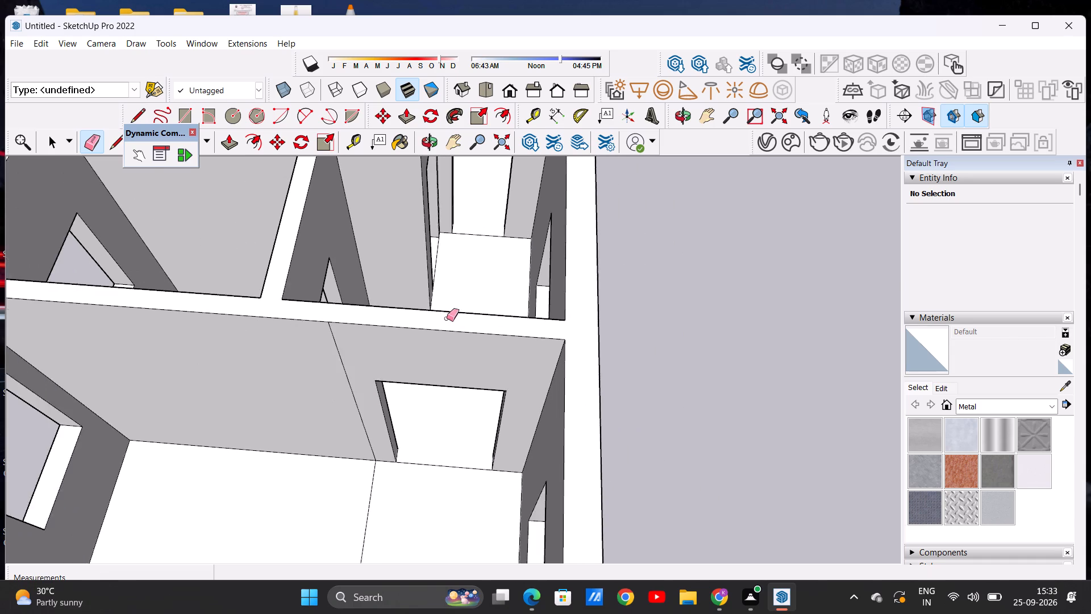
middle_drag(447, 330, 303, 483)
scroll(532, 434, up, 7)
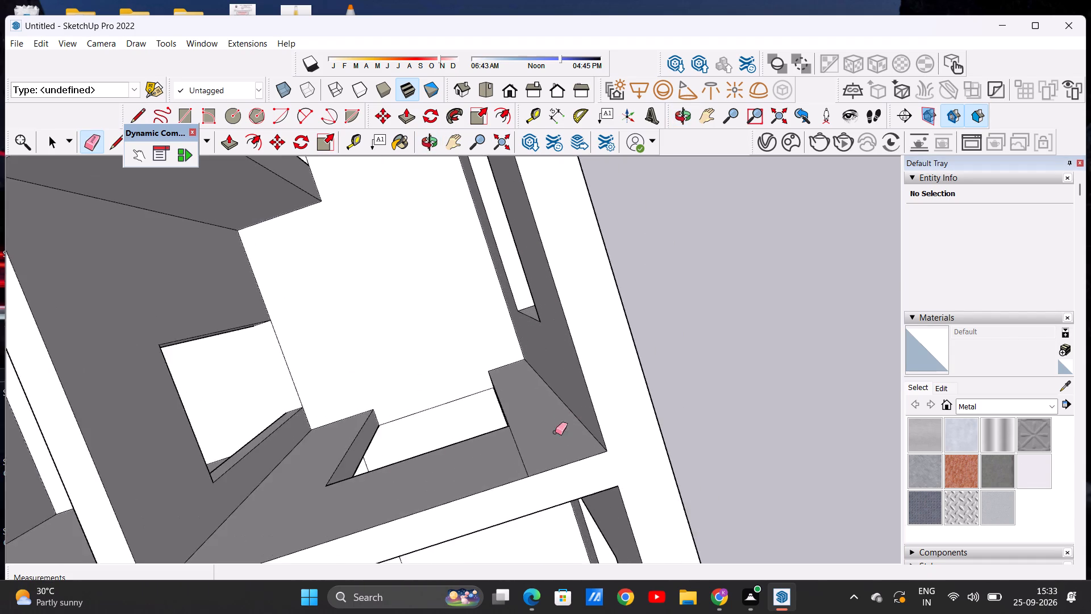
scroll(555, 432, up, 5)
drag(460, 482, 506, 477)
drag(493, 486, 514, 484)
key(space)
Examine the whole model from outside, above and at eye level to check its walls, lintels, doors and windows.
scroll(473, 391, down, 16)
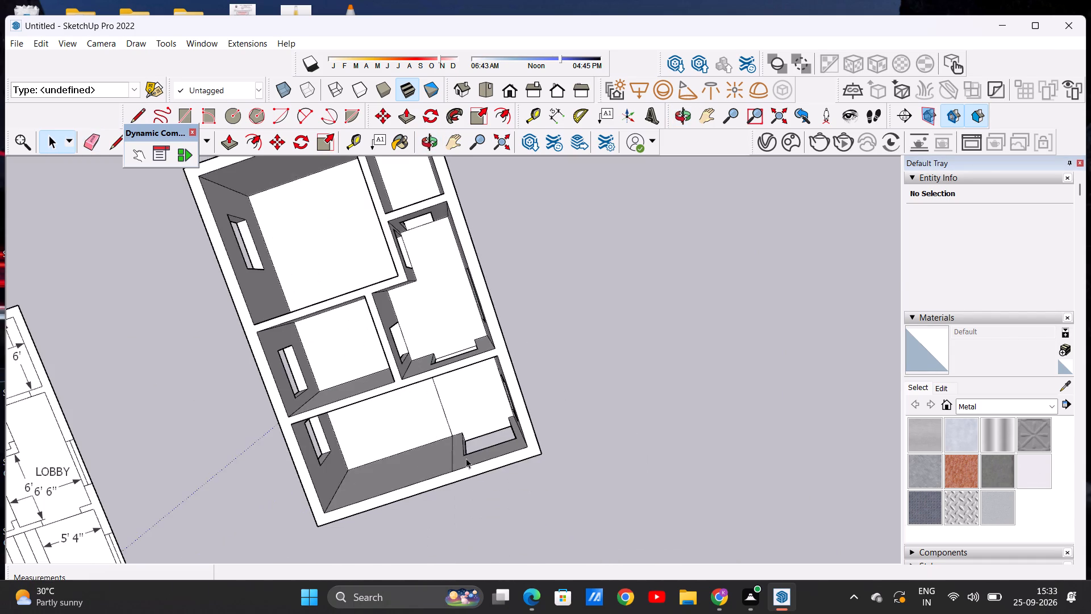
middle_drag(469, 471, 348, 213)
scroll(391, 352, up, 4)
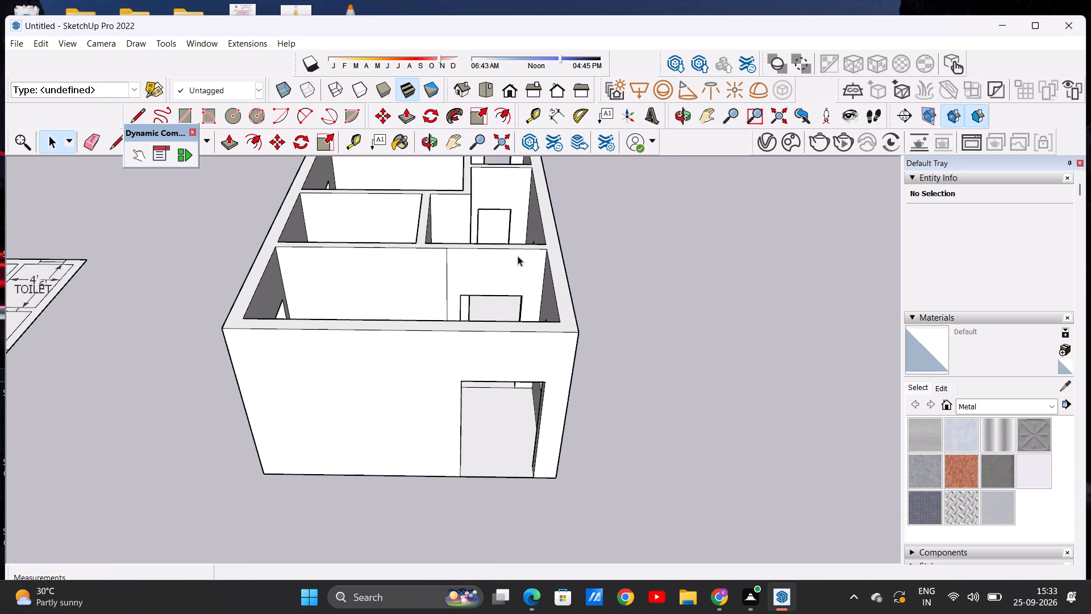
middle_drag(507, 265, 229, 310)
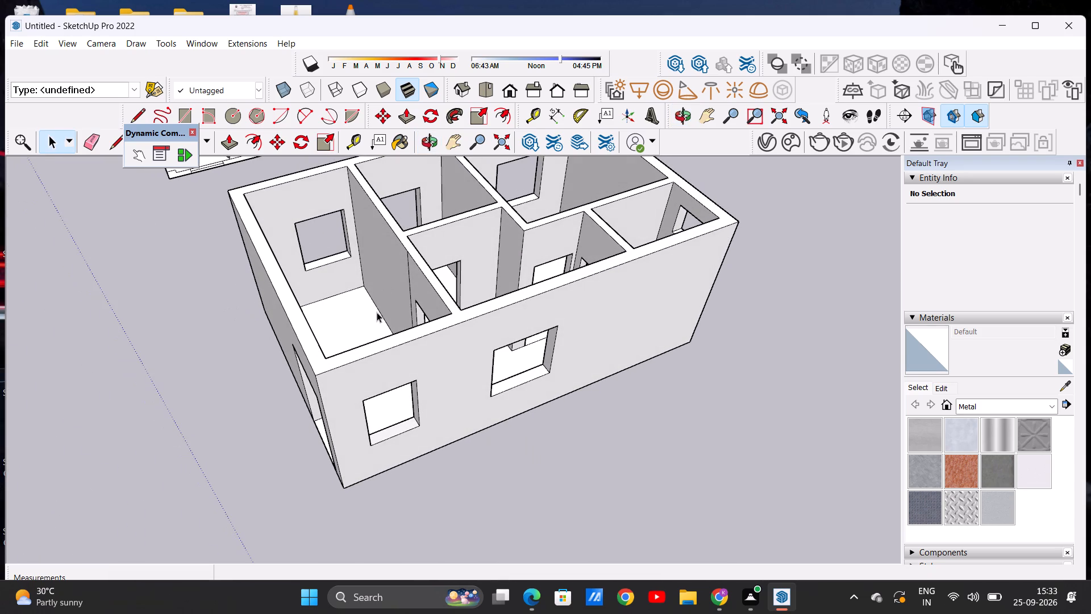
middle_drag(418, 289, 432, 312)
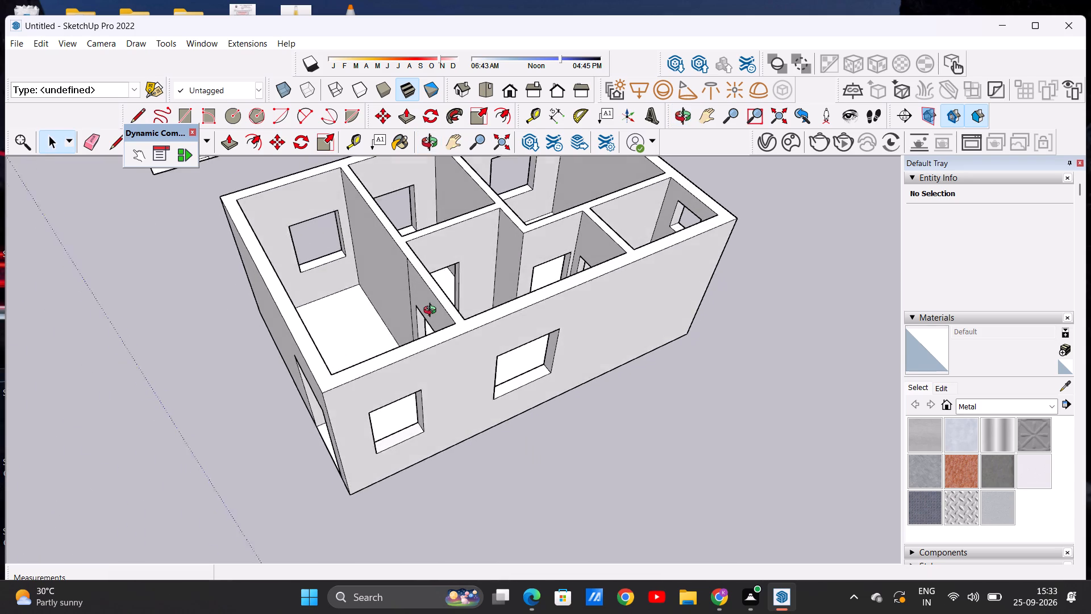
middle_drag(432, 312, 420, 368)
scroll(414, 321, up, 6)
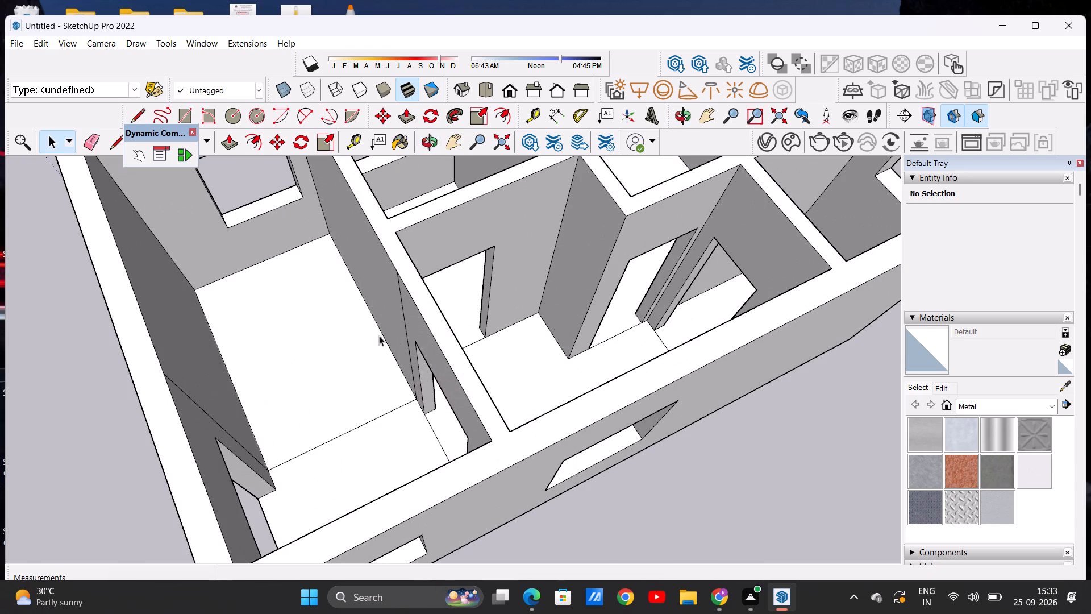
scroll(384, 334, up, 3)
scroll(394, 333, down, 4)
middle_drag(376, 349, 214, 358)
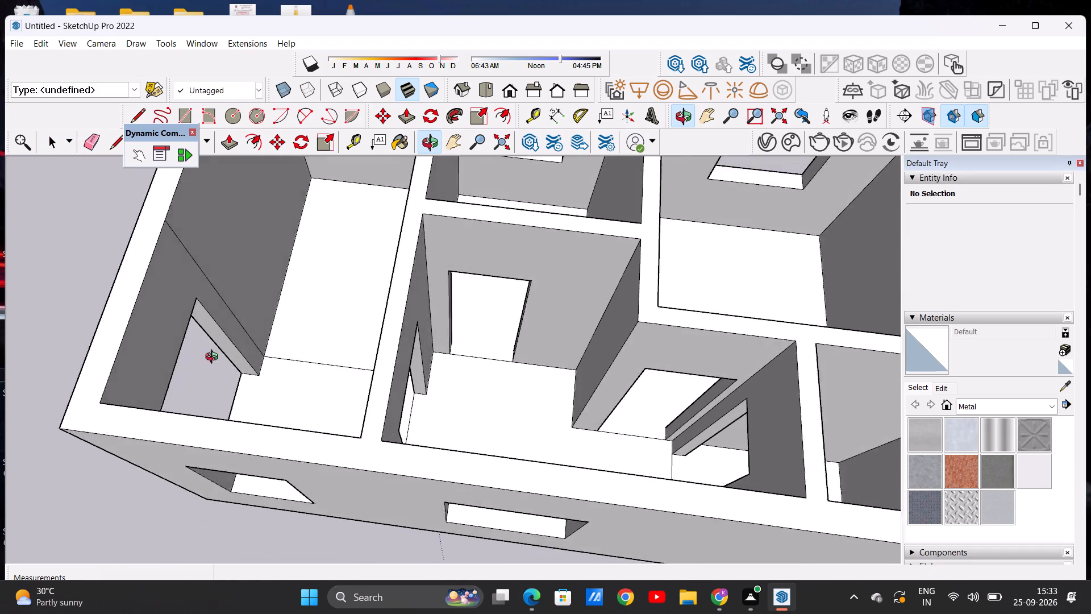
middle_drag(214, 358, 281, 268)
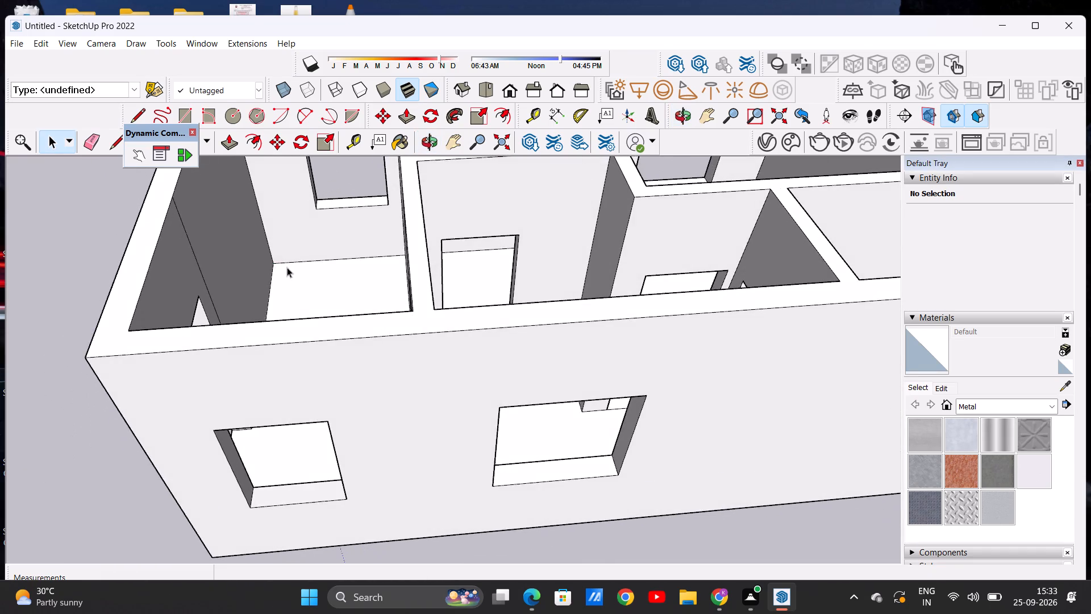
scroll(287, 267, down, 10)
middle_drag(211, 280, 586, 163)
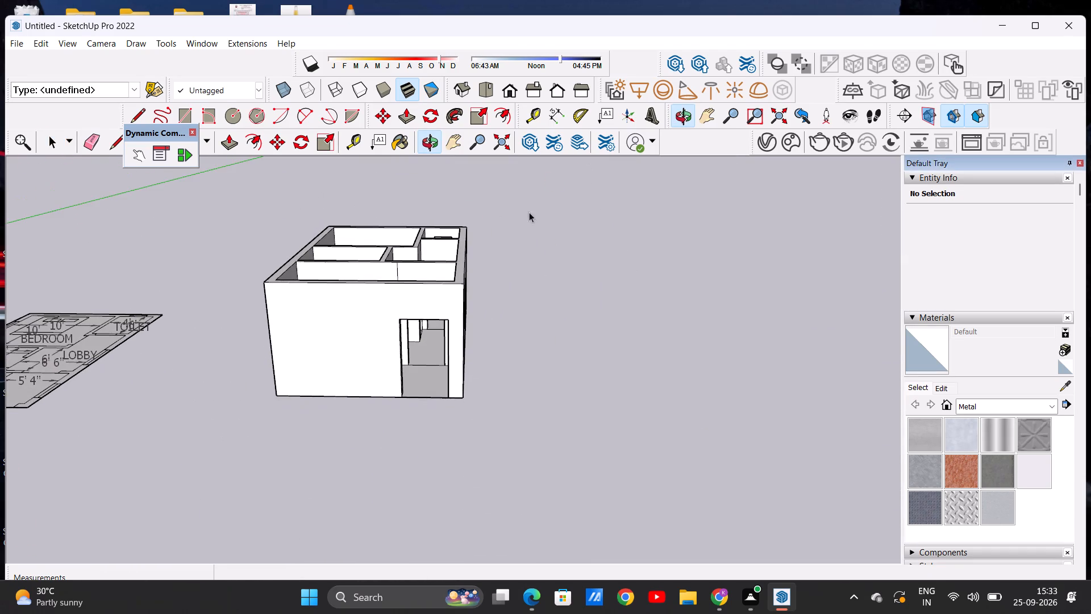
middle_drag(435, 287, 443, 206)
scroll(393, 312, up, 1)
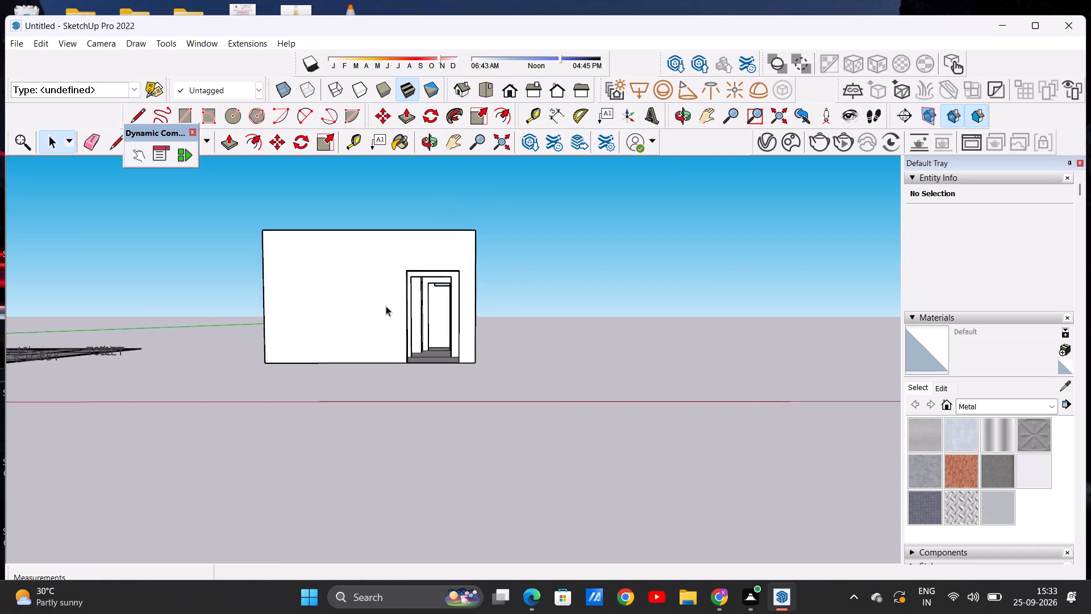
scroll(386, 306, up, 4)
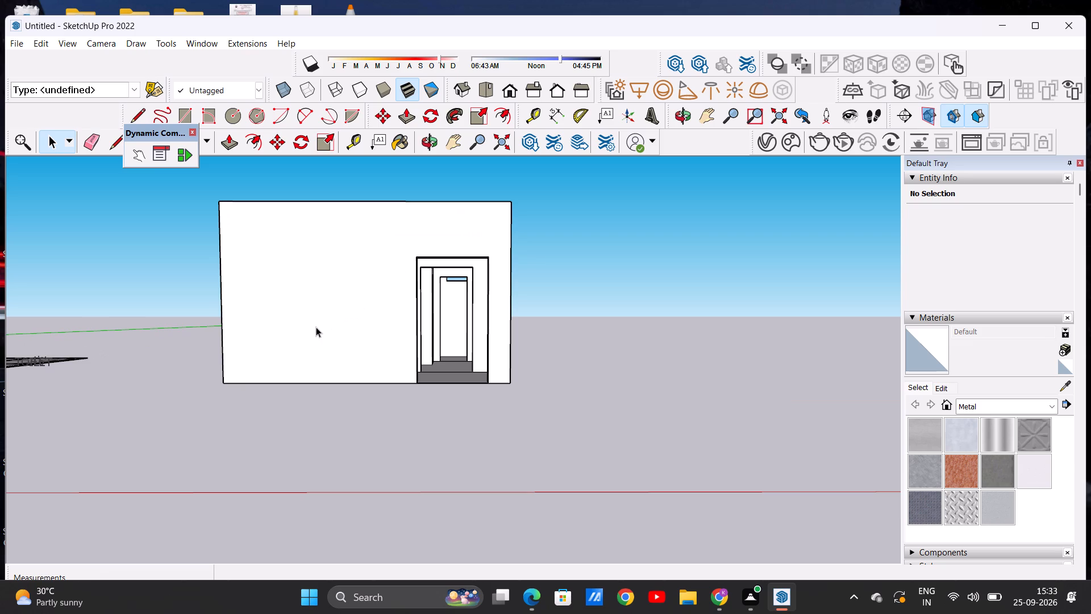
scroll(316, 327, down, 5)
middle_drag(336, 298, 323, 422)
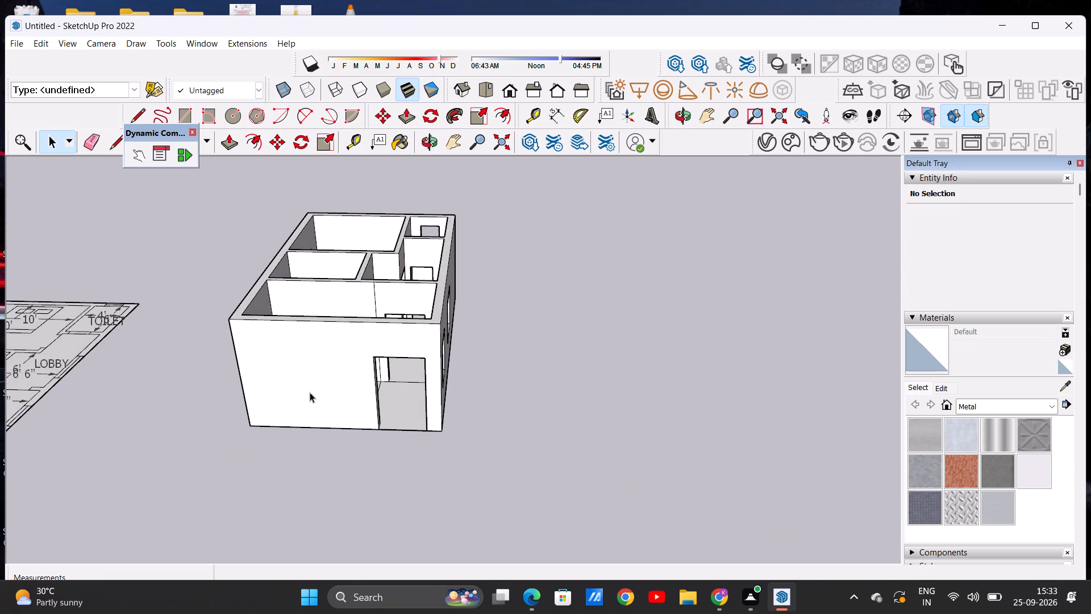
scroll(310, 334, up, 1)
middle_drag(299, 371, 282, 458)
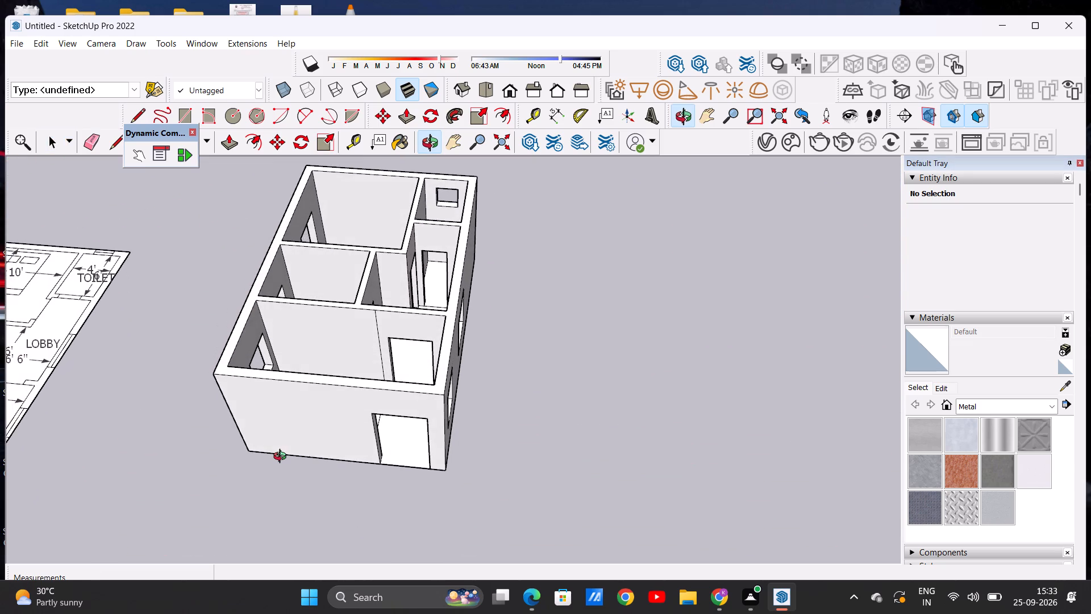
middle_drag(282, 458, 283, 429)
scroll(318, 356, down, 4)
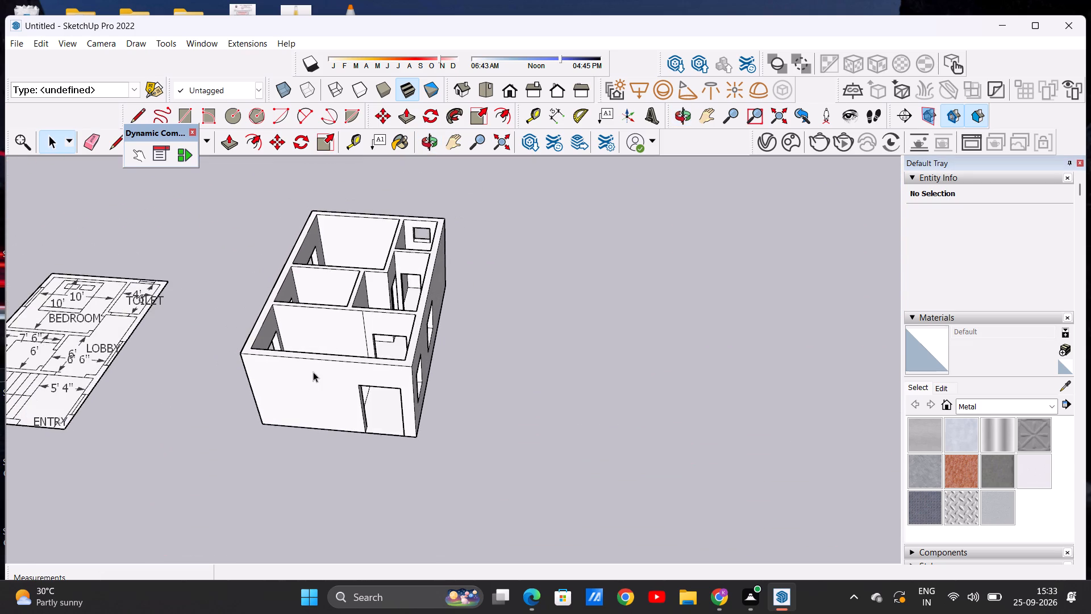
middle_drag(313, 372, 334, 484)
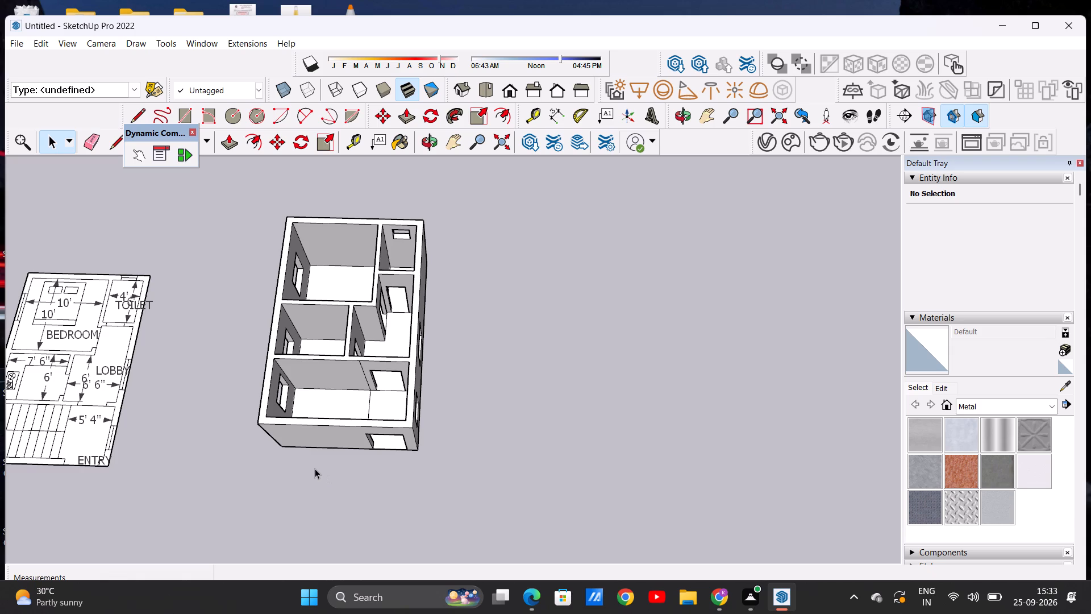
scroll(332, 422, down, 7)
scroll(259, 430, up, 13)
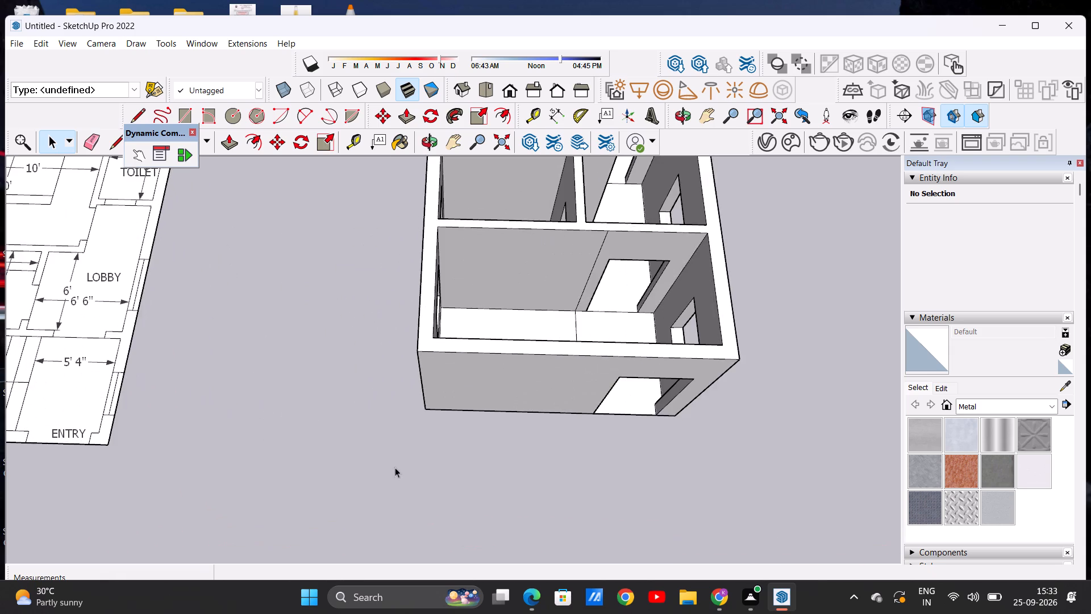
middle_drag(394, 466, 359, 286)
scroll(392, 347, down, 1)
middle_drag(517, 377, 513, 333)
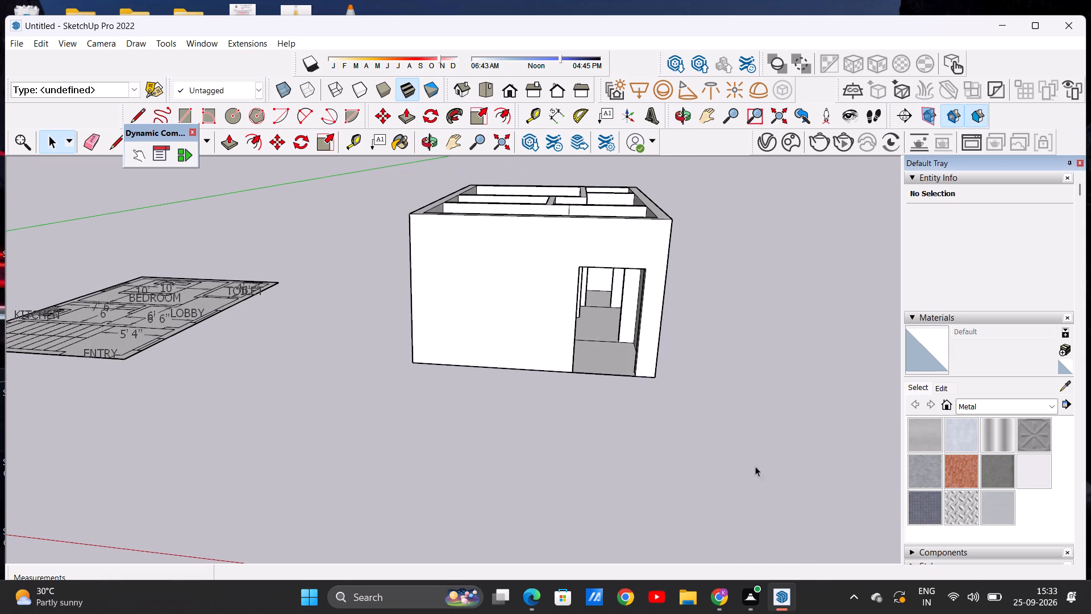
Paint both parts of the front room floor with Terrazzo Tile Light from the Synthetic Surfaces materials.
click(1052, 408)
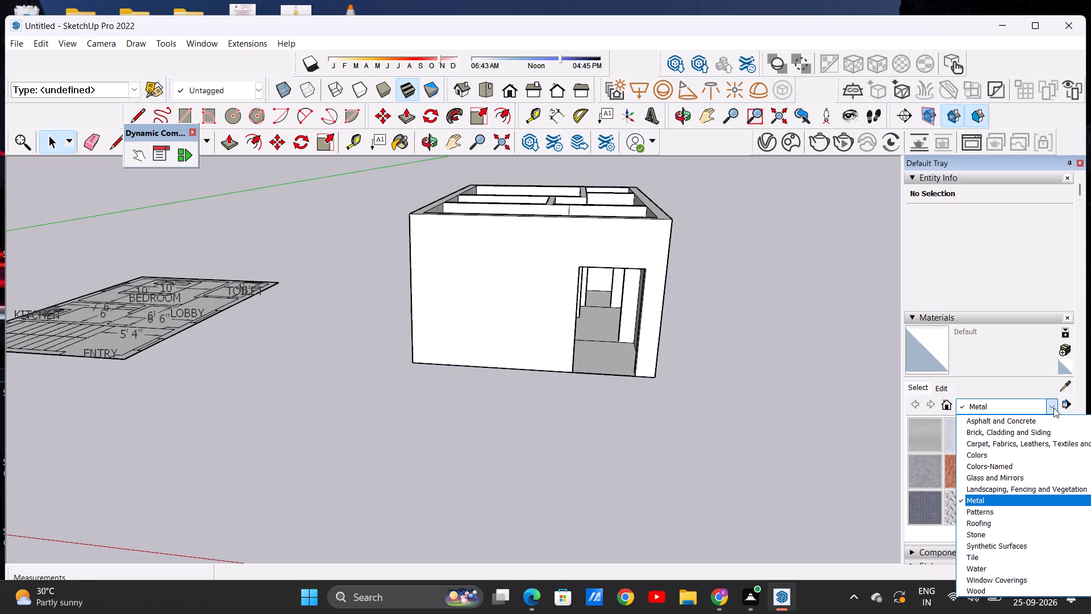
click(1044, 549)
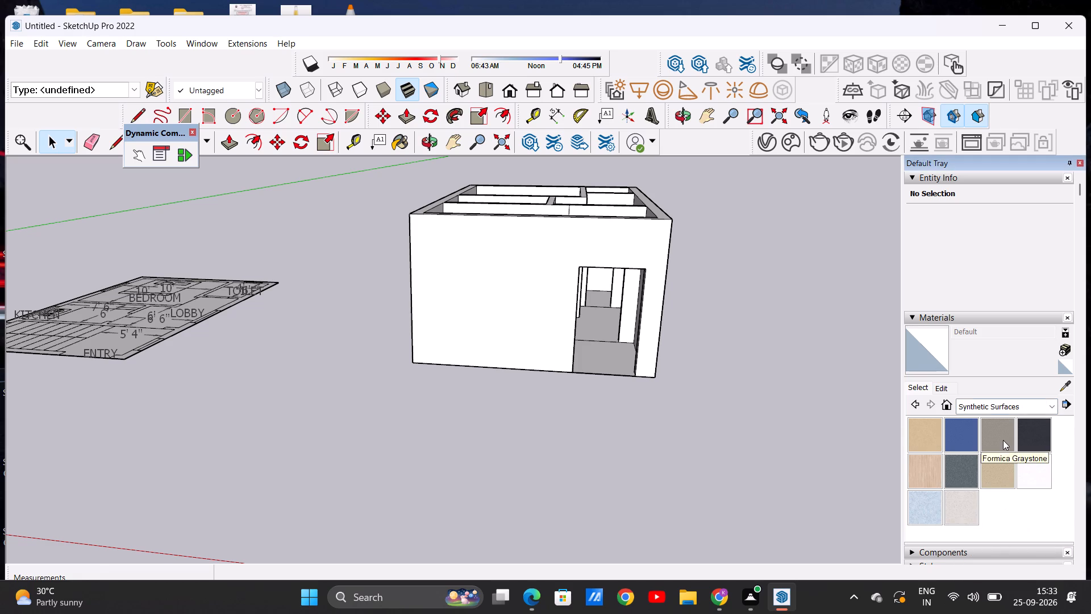
click(960, 502)
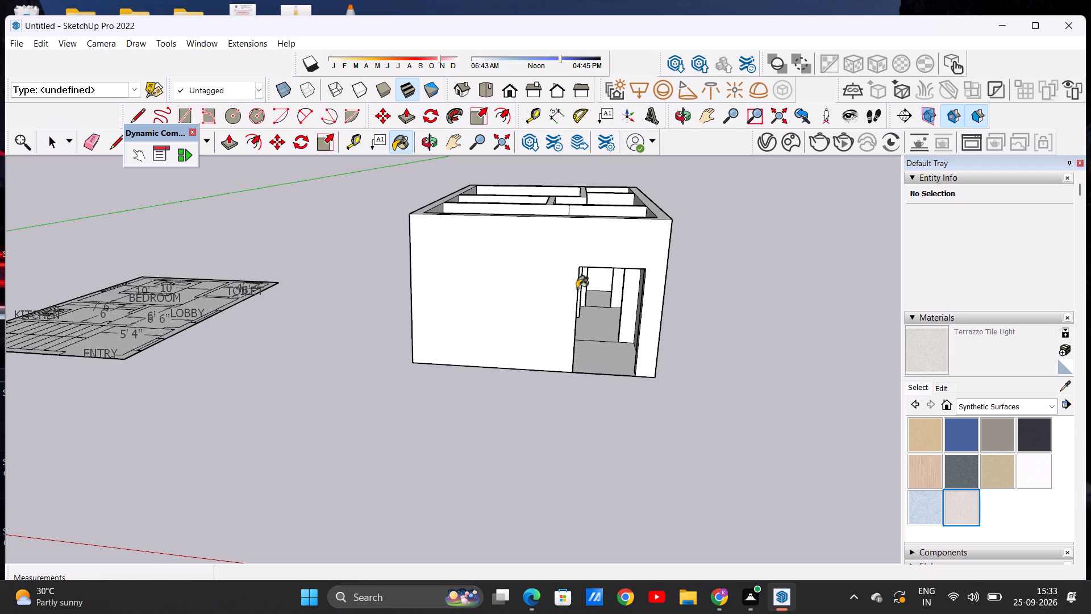
middle_drag(513, 281, 513, 509)
scroll(499, 426, up, 5)
click(498, 426)
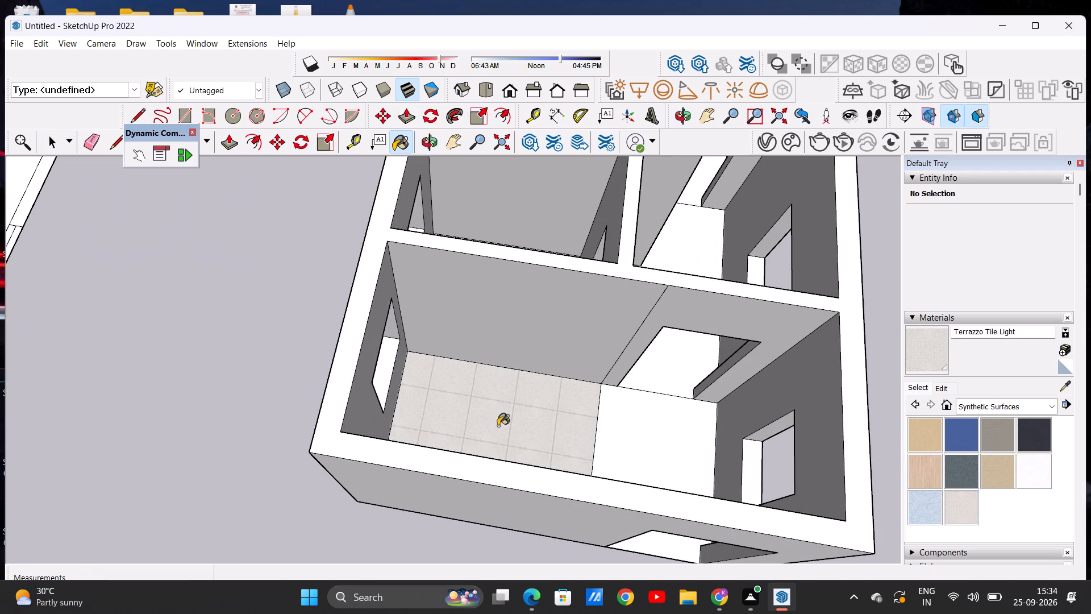
scroll(543, 426, up, 6)
scroll(508, 450, down, 10)
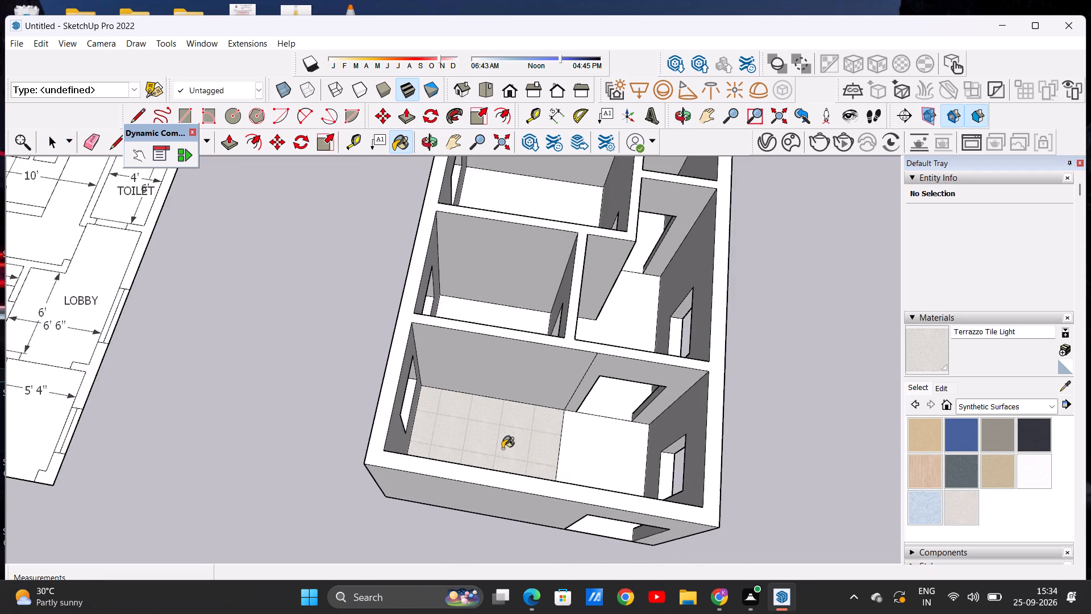
scroll(582, 432, up, 6)
click(588, 450)
Paint the lobby, kitchen, bedroom and toilet floors with Terrazzo Tile Light.
scroll(555, 463, down, 8)
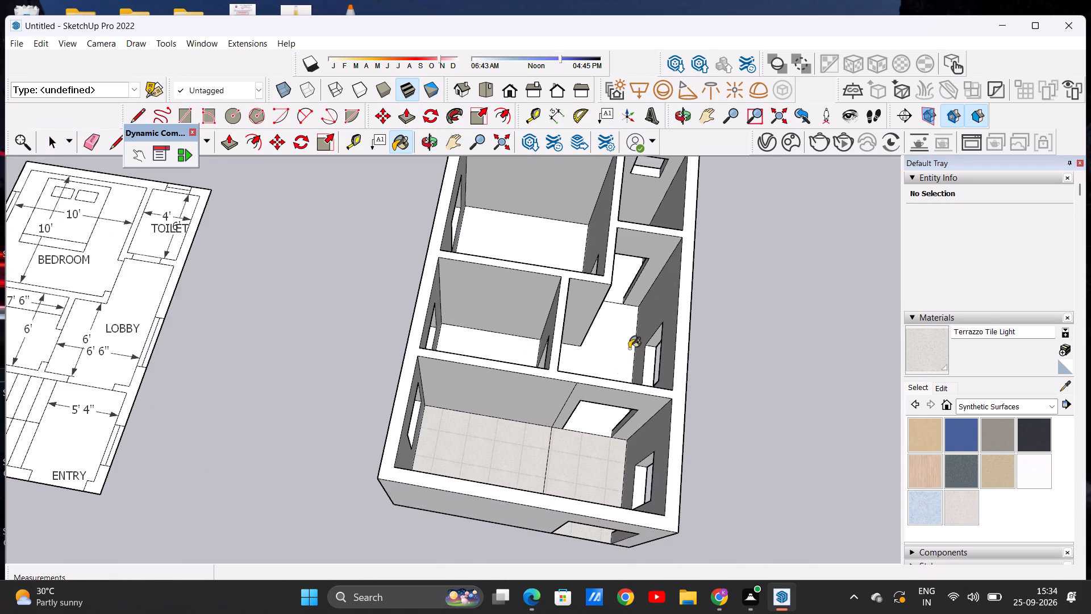
scroll(630, 342, up, 6)
click(614, 368)
click(402, 358)
scroll(498, 431, down, 3)
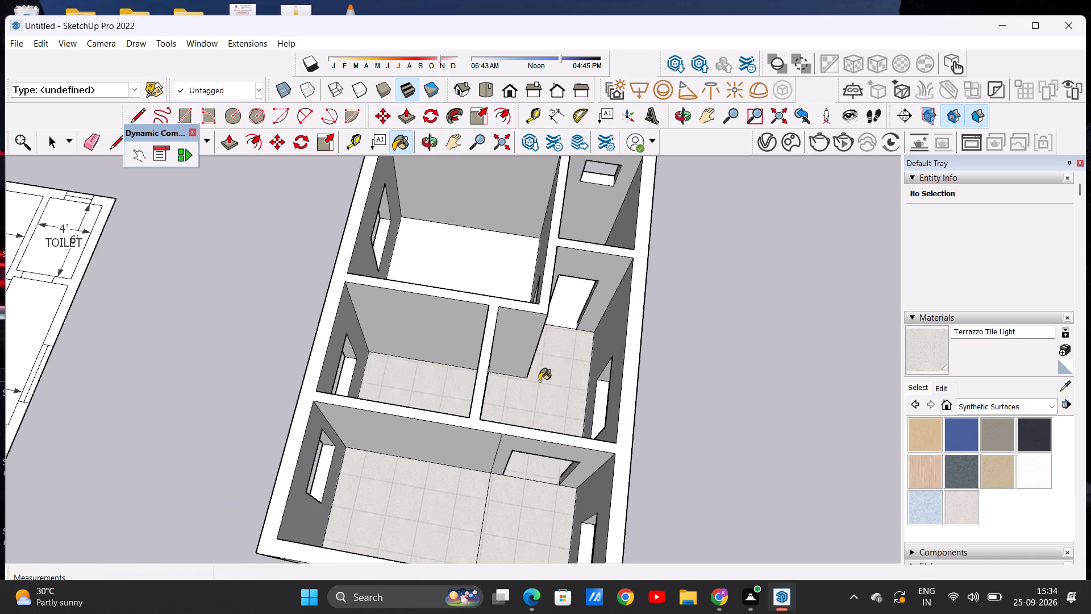
scroll(539, 381, down, 5)
middle_drag(571, 432, 565, 517)
scroll(480, 422, up, 4)
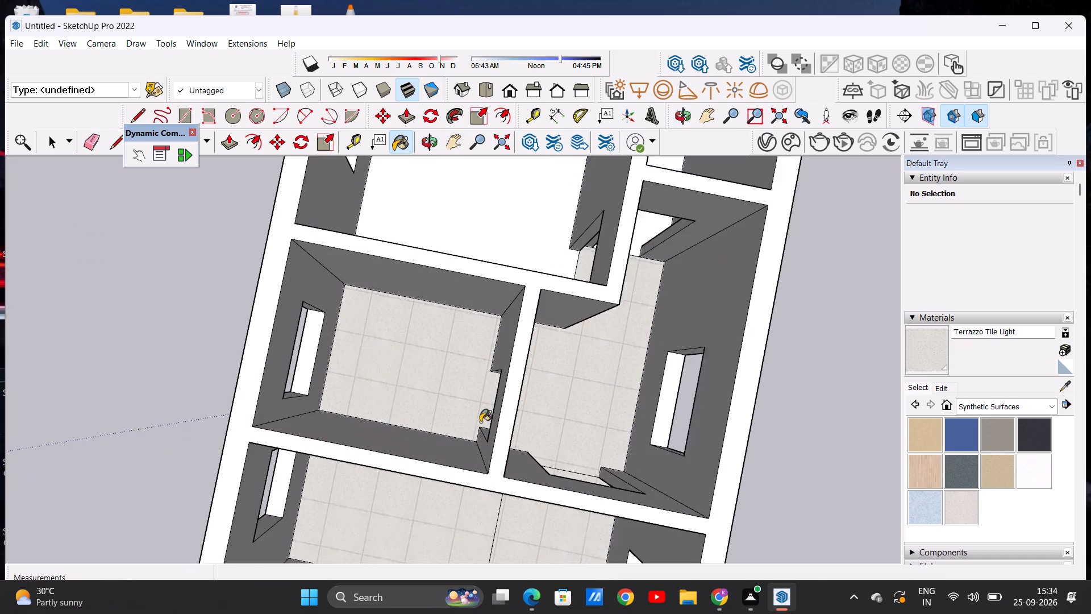
scroll(480, 422, up, 2)
scroll(468, 418, down, 4)
click(464, 251)
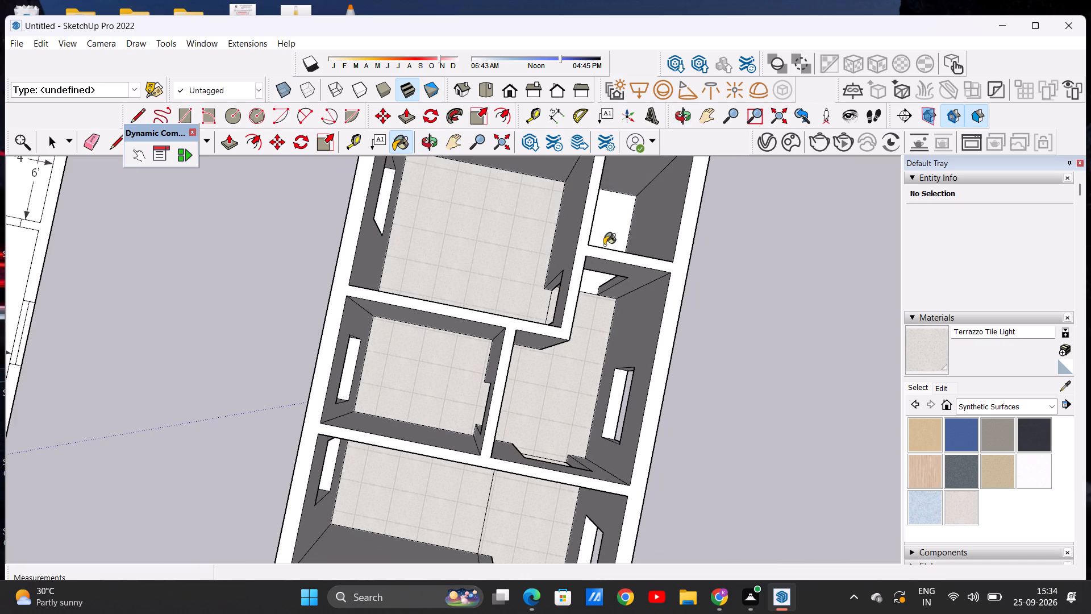
click(615, 211)
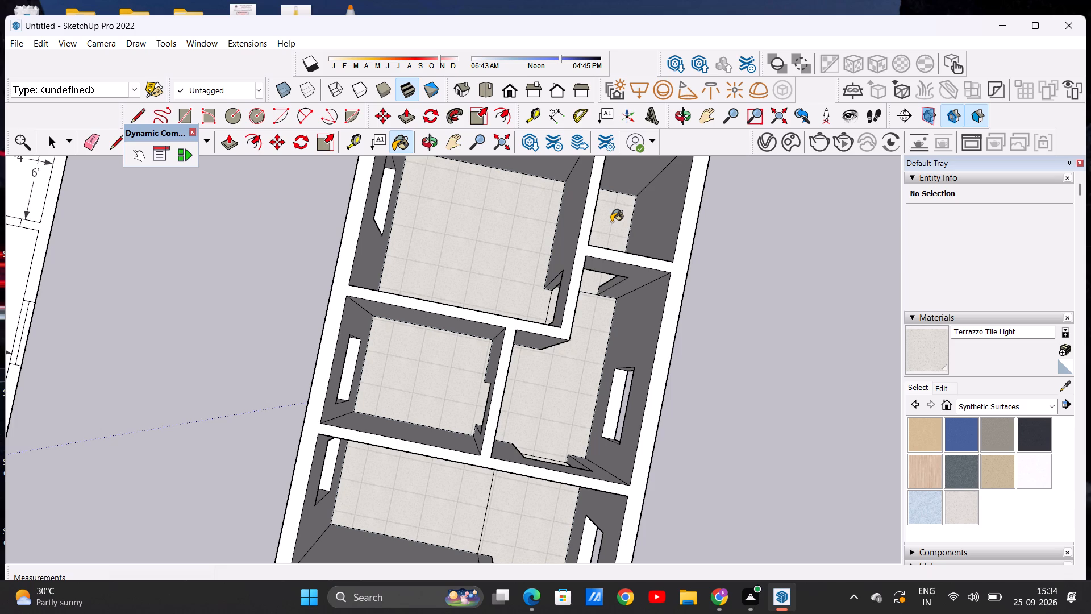
key(space)
Paint the bedroom's interior wall faces with Formica Blue from the Synthetic Surfaces materials.
middle_drag(552, 464, 588, 217)
scroll(553, 460, down, 1)
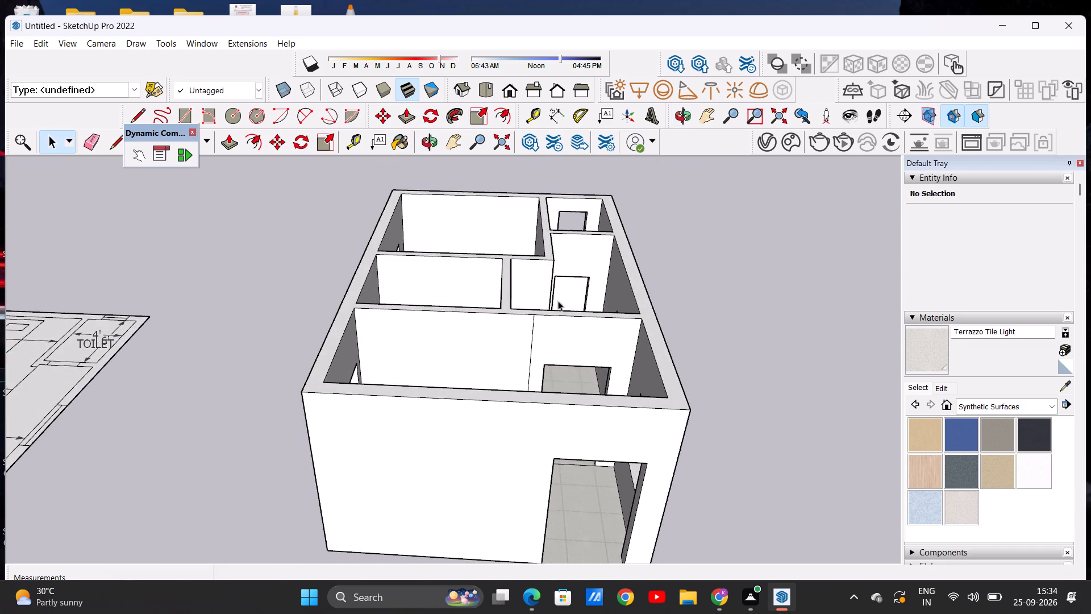
scroll(543, 371, down, 3)
middle_drag(570, 463, 580, 365)
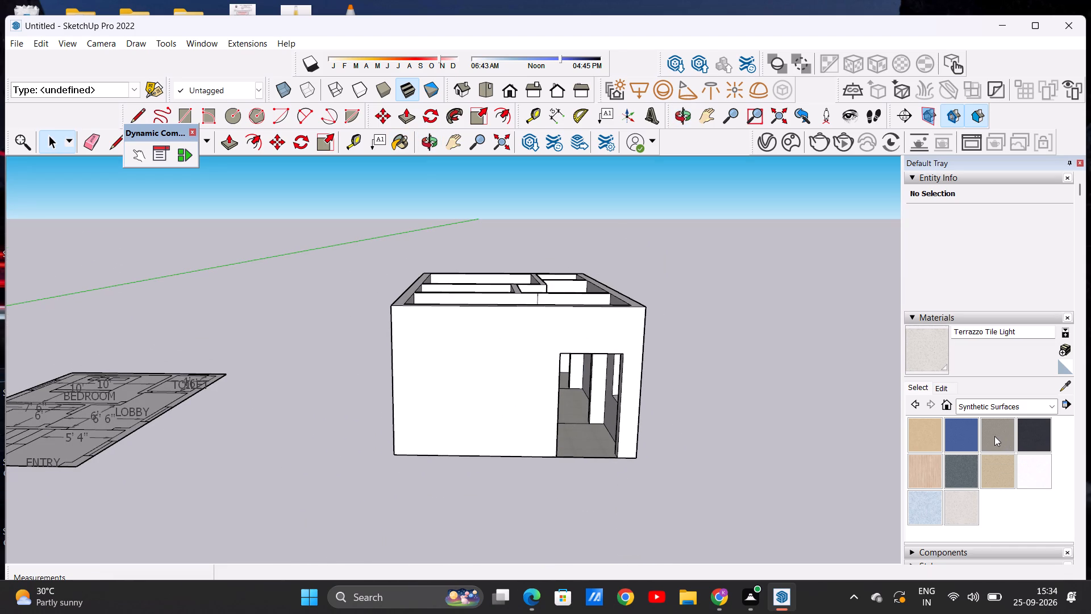
click(961, 431)
middle_drag(505, 285, 481, 426)
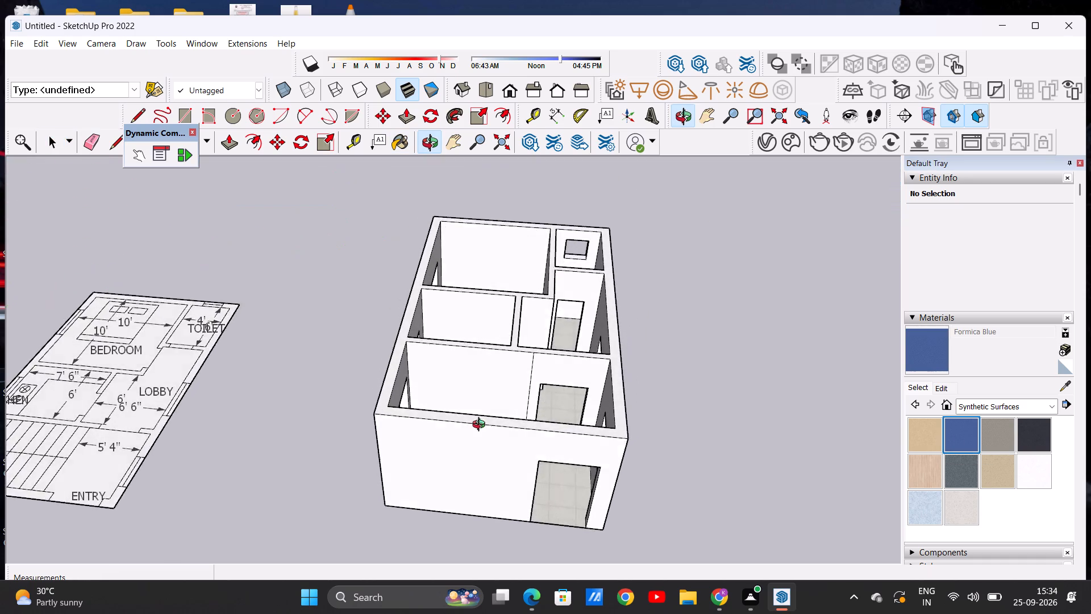
middle_drag(481, 426, 488, 450)
scroll(482, 325, up, 3)
scroll(471, 327, down, 6)
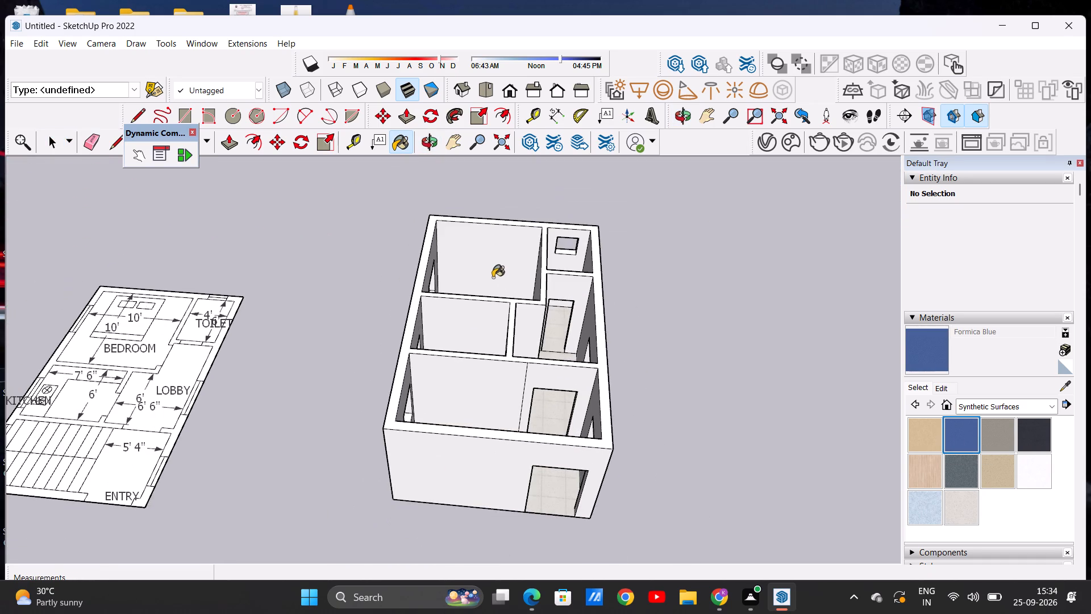
scroll(493, 273, up, 5)
middle_drag(493, 304, 509, 445)
scroll(510, 243, up, 3)
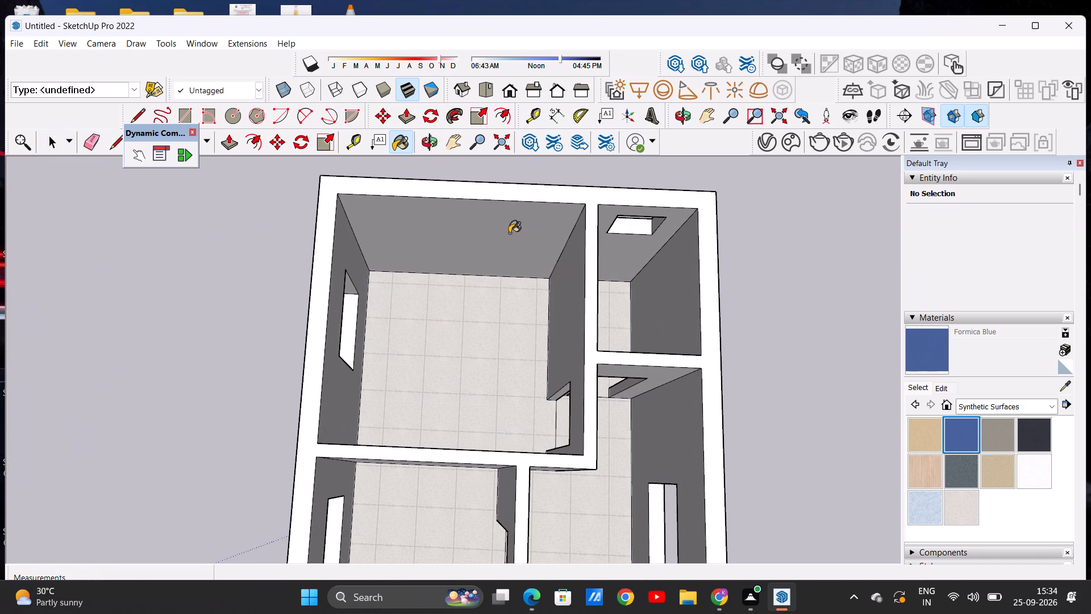
click(506, 230)
middle_drag(497, 339, 397, 260)
click(332, 269)
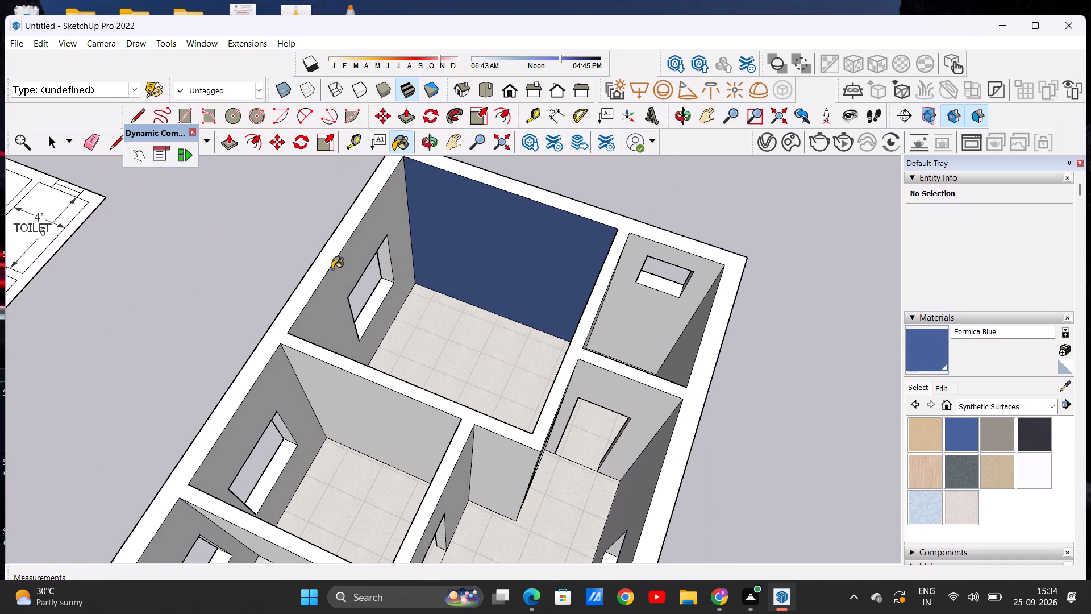
middle_drag(364, 347, 580, 313)
click(538, 261)
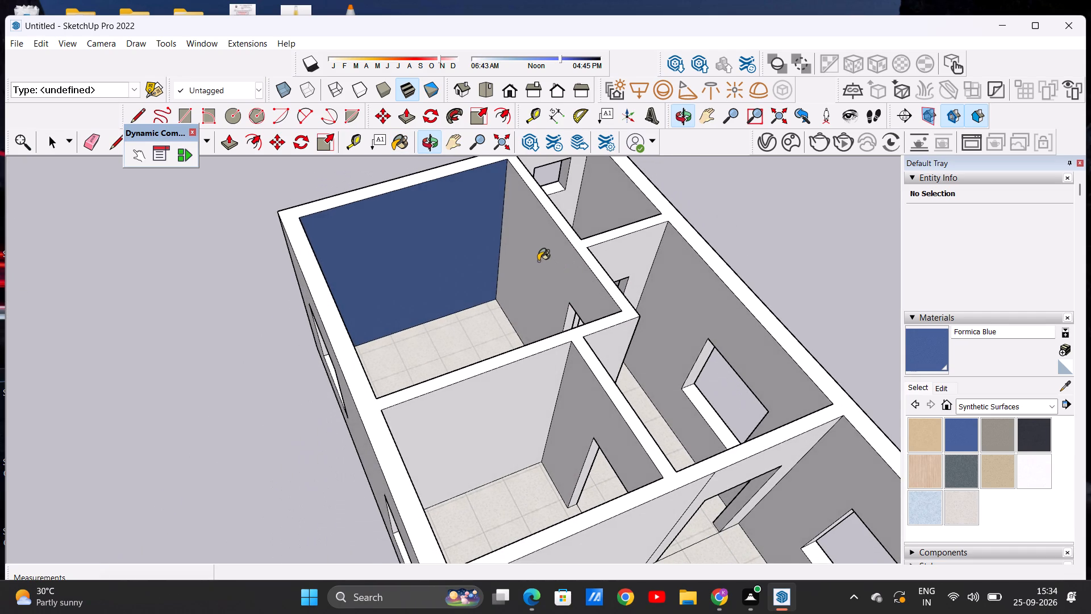
middle_drag(462, 284, 797, 321)
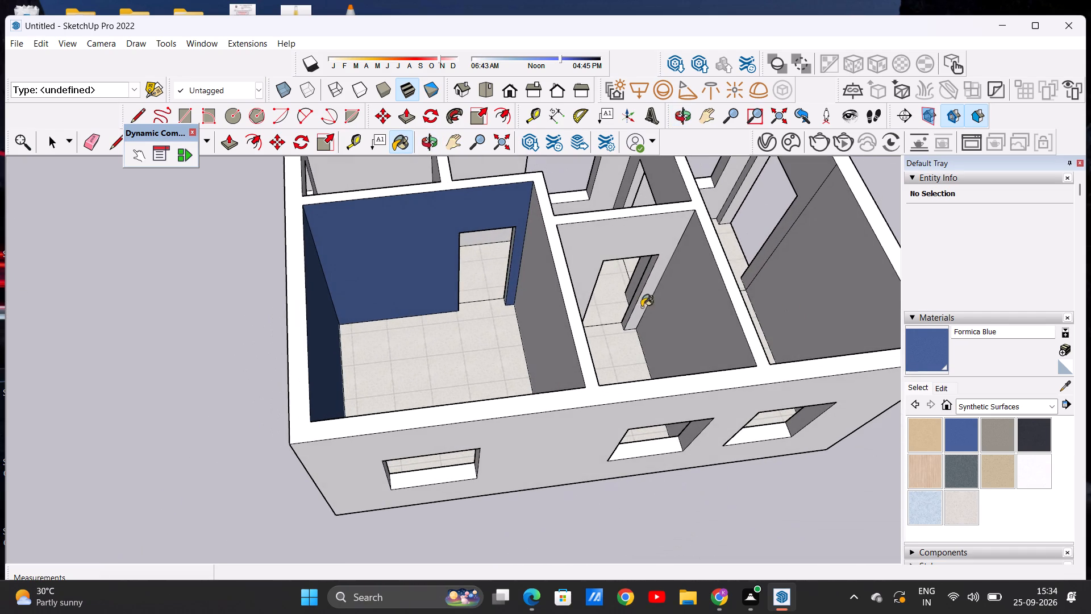
click(547, 313)
middle_drag(549, 331, 524, 346)
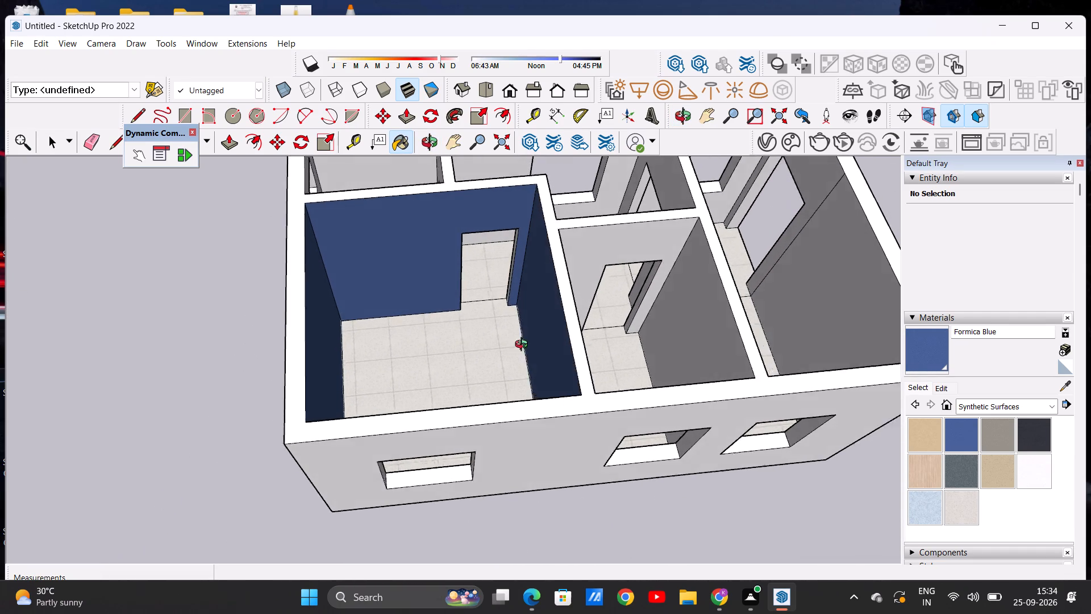
Paint the kitchen's four interior wall faces with Formica Beige from the Synthetic Surfaces materials.
middle_drag(524, 346, 230, 338)
middle_drag(527, 339, 297, 268)
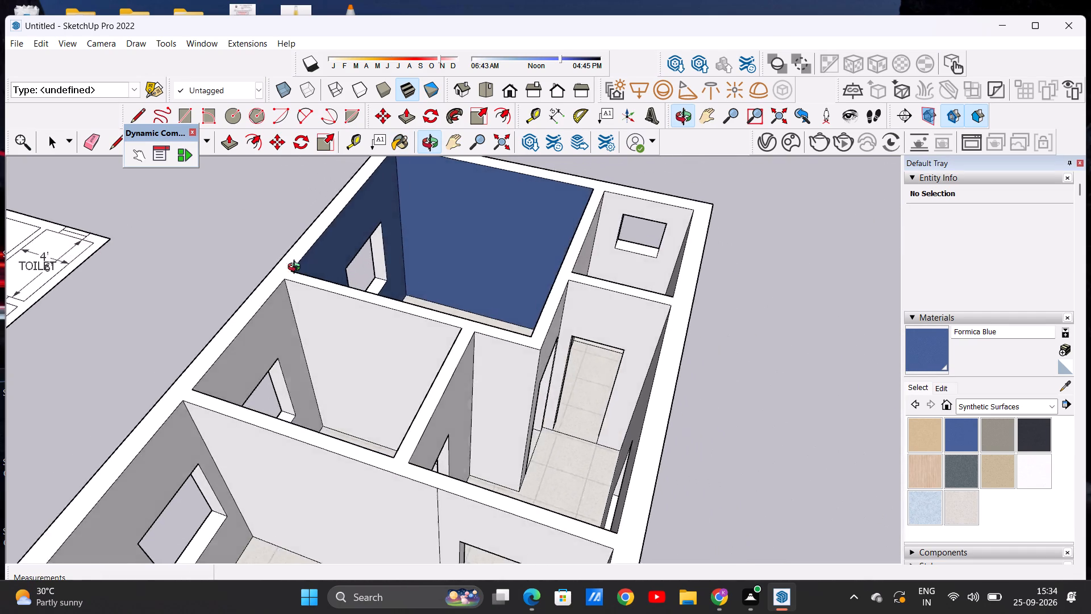
middle_drag(297, 268, 244, 274)
scroll(329, 287, down, 7)
middle_drag(409, 338, 205, 345)
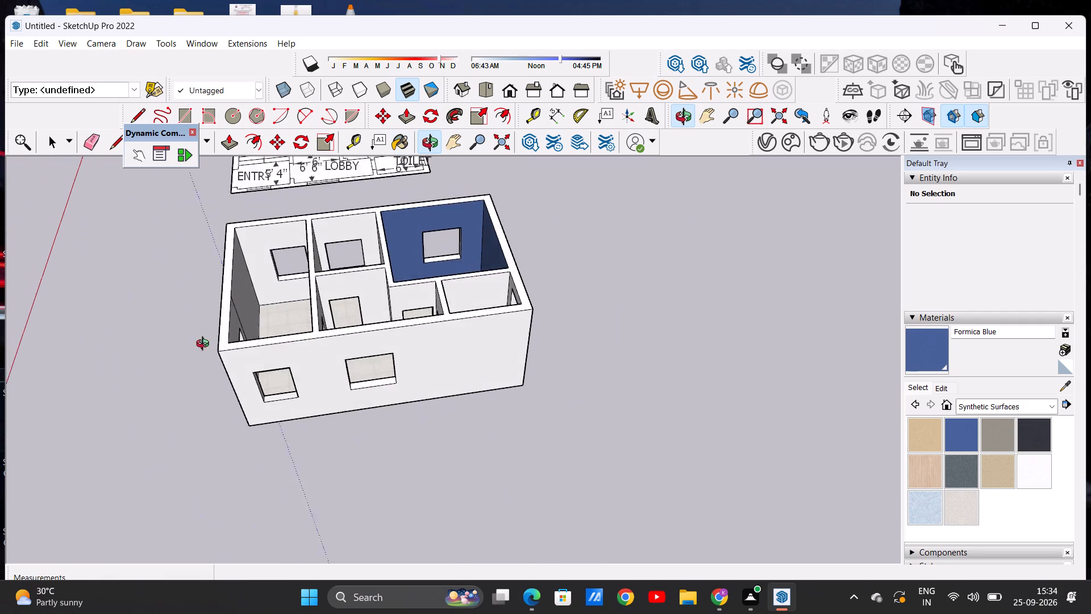
middle_drag(205, 345, 197, 363)
click(916, 433)
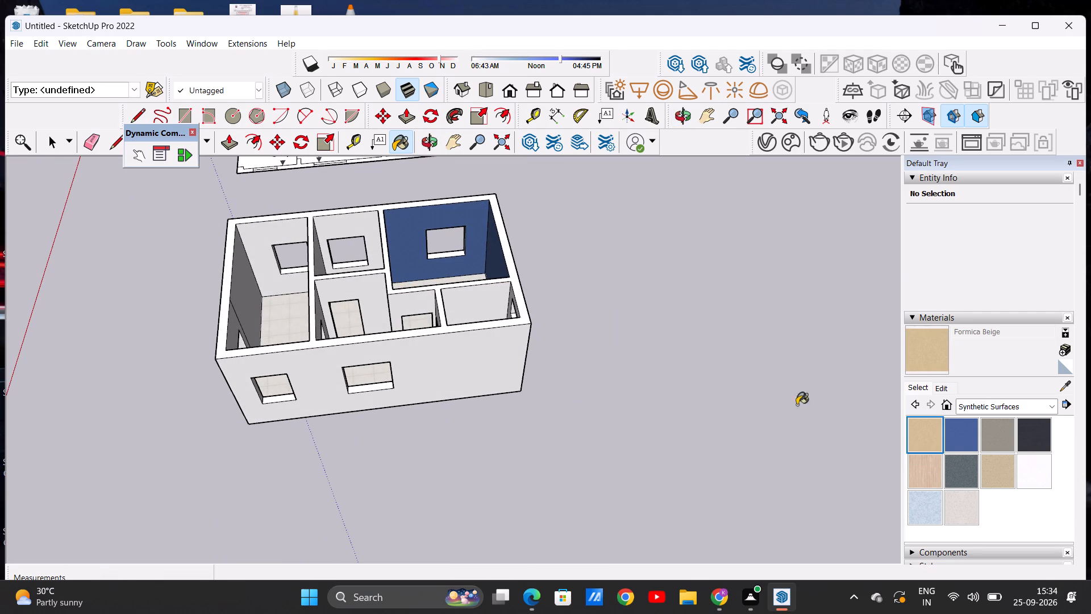
scroll(324, 209, up, 11)
click(339, 238)
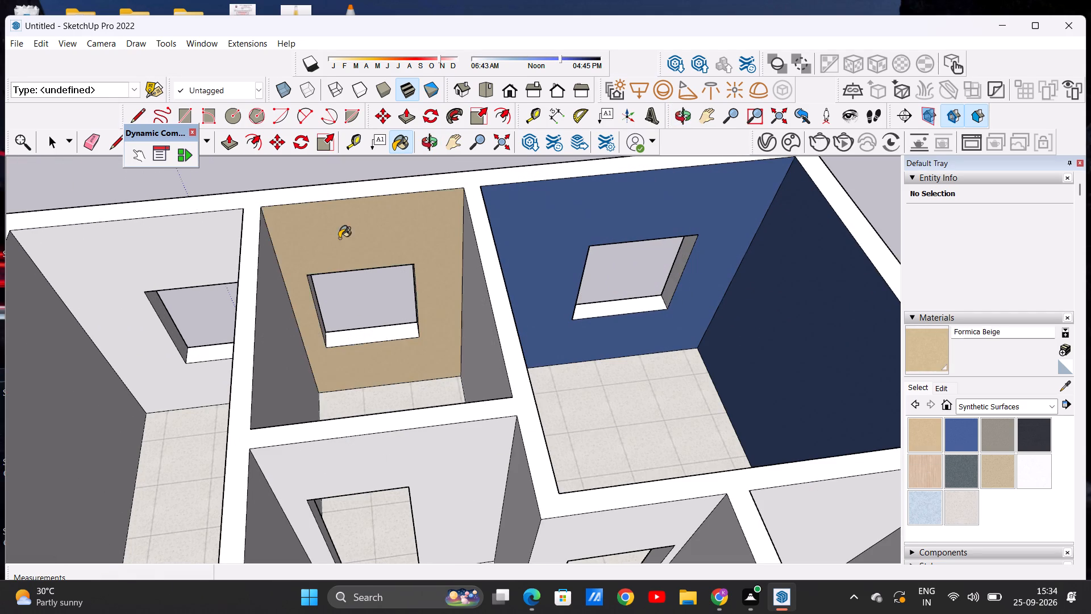
middle_drag(298, 338, 417, 327)
click(475, 292)
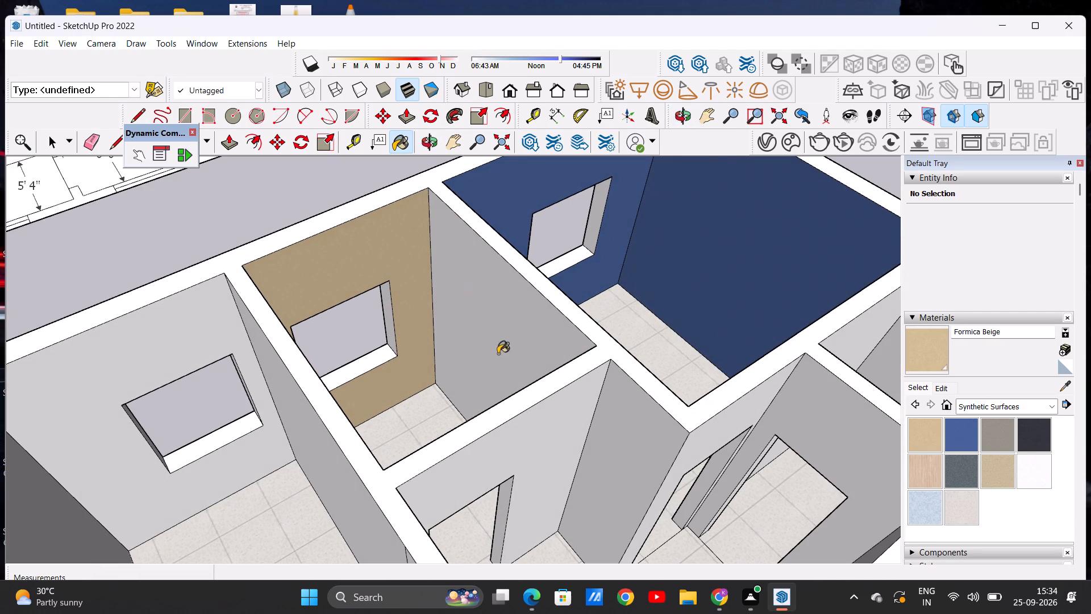
middle_drag(471, 372, 174, 375)
scroll(237, 241, up, 4)
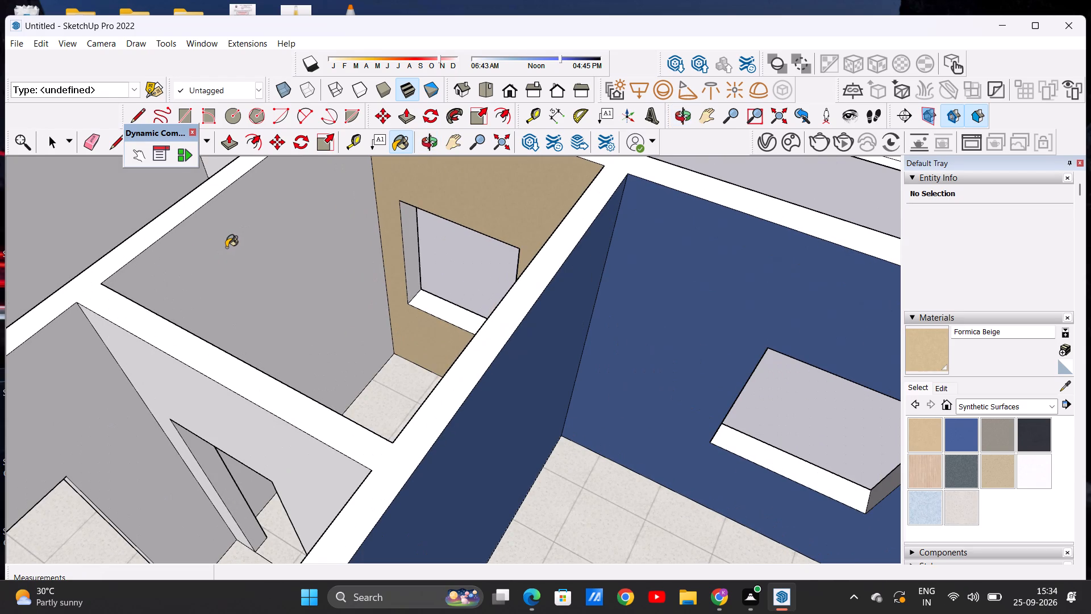
click(226, 247)
middle_drag(480, 268, 238, 321)
click(202, 296)
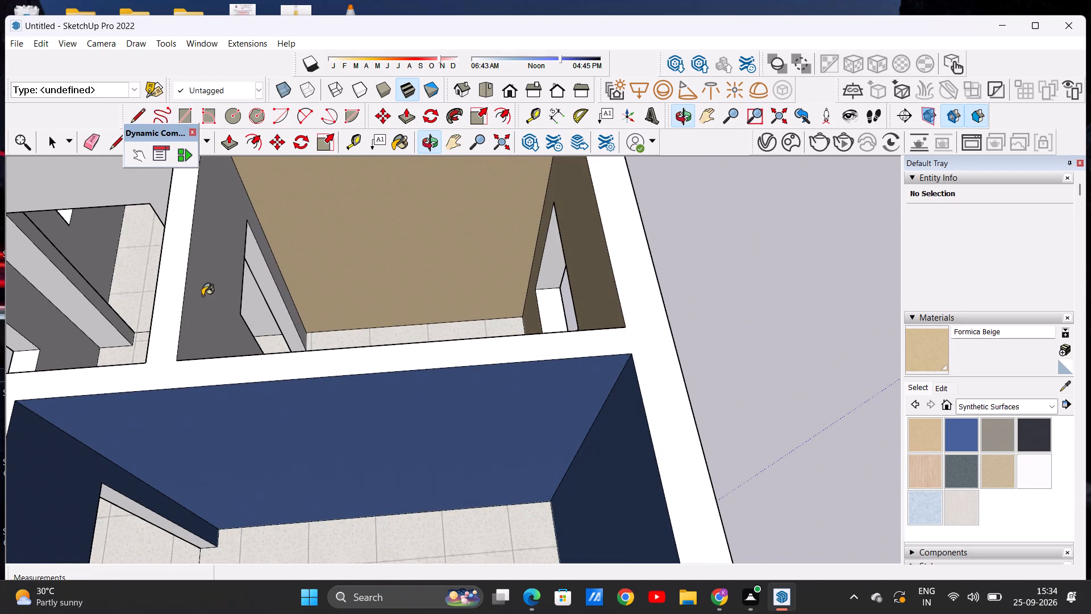
Paint the lobby side of the kitchen partition wall, around its door opening, with Formica Beige.
scroll(335, 273, down, 3)
middle_drag(219, 281, 538, 183)
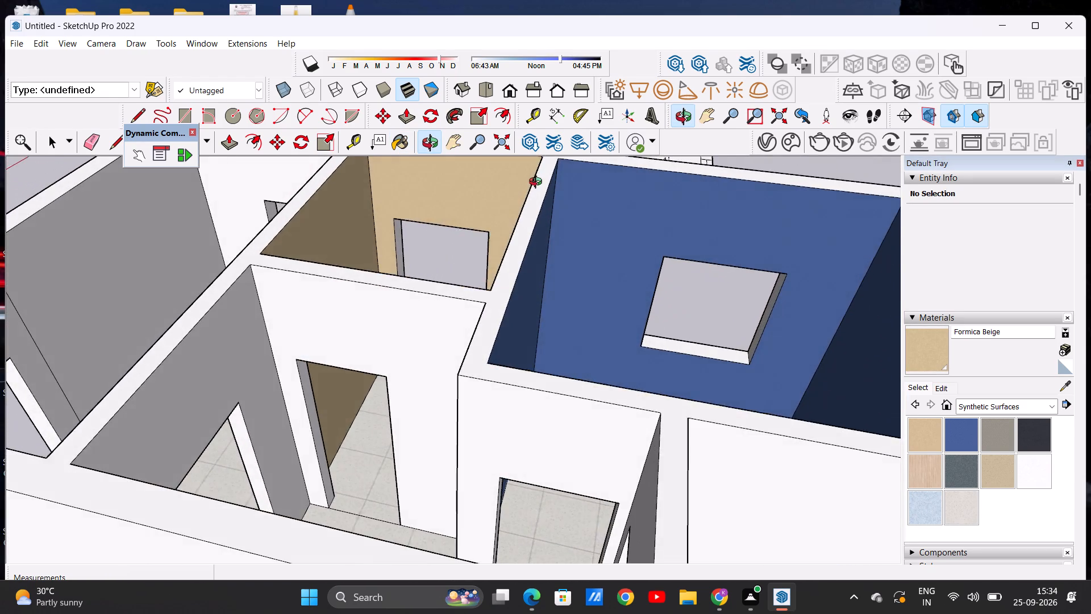
middle_drag(538, 183, 546, 158)
scroll(414, 296, down, 8)
middle_drag(473, 326, 540, 283)
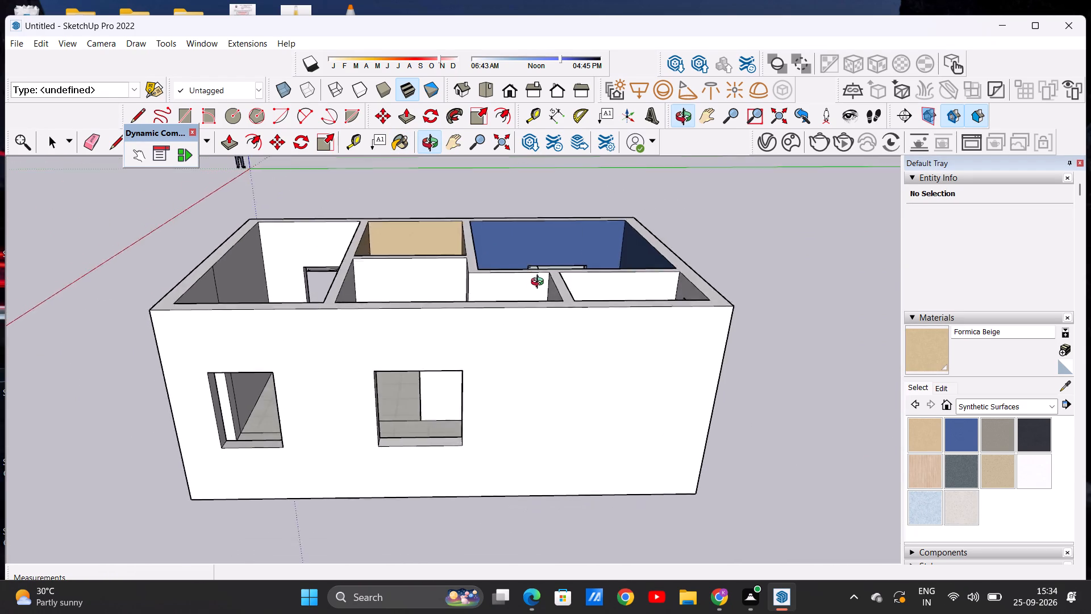
middle_drag(540, 283, 510, 297)
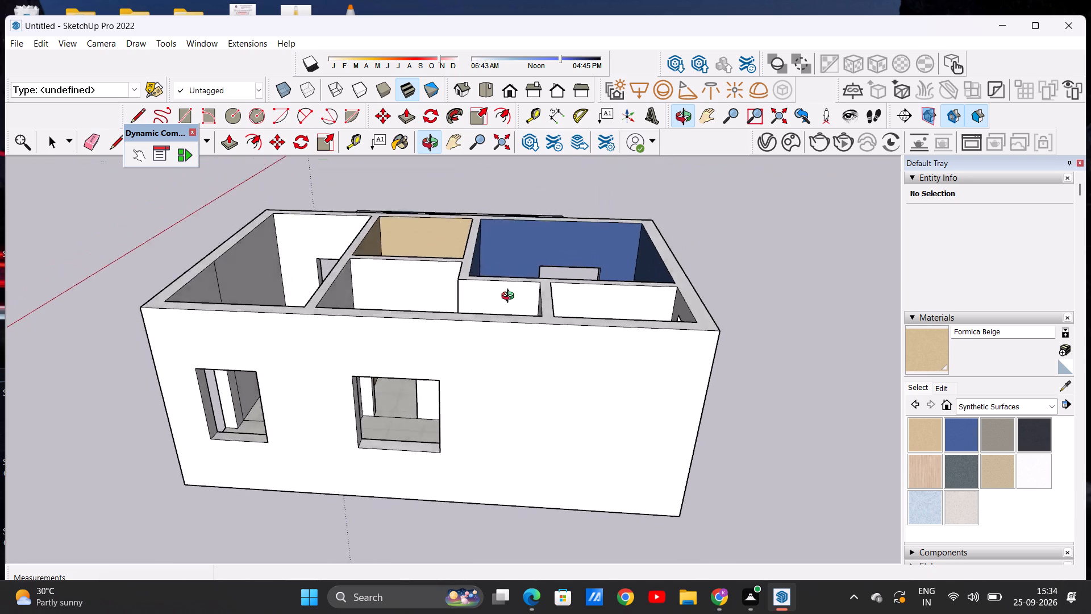
middle_drag(510, 297, 517, 359)
scroll(523, 338, down, 7)
scroll(442, 294, up, 6)
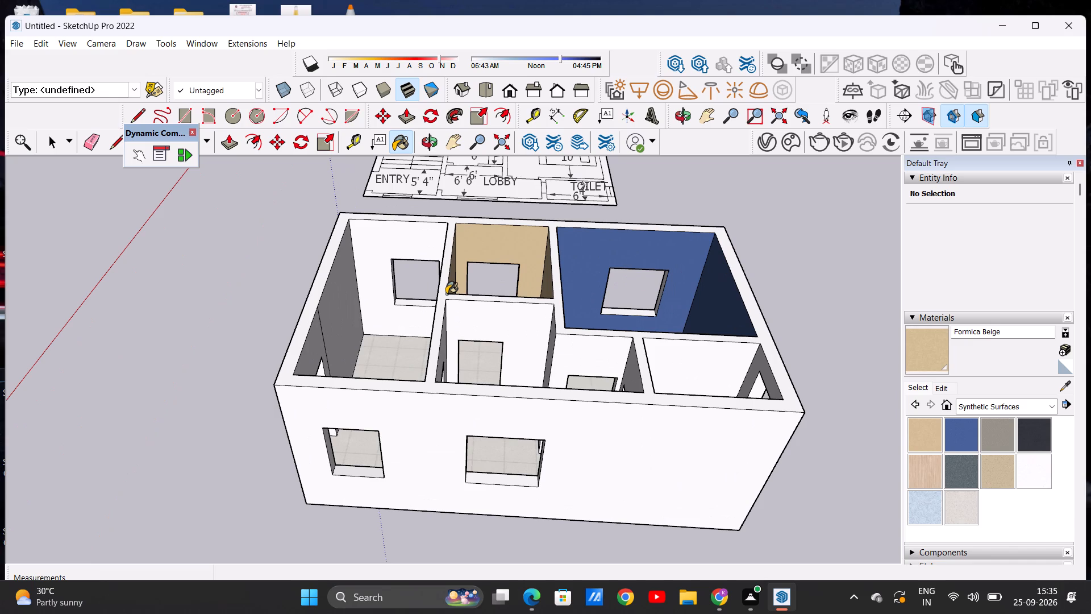
scroll(446, 294, down, 2)
middle_drag(452, 350, 464, 380)
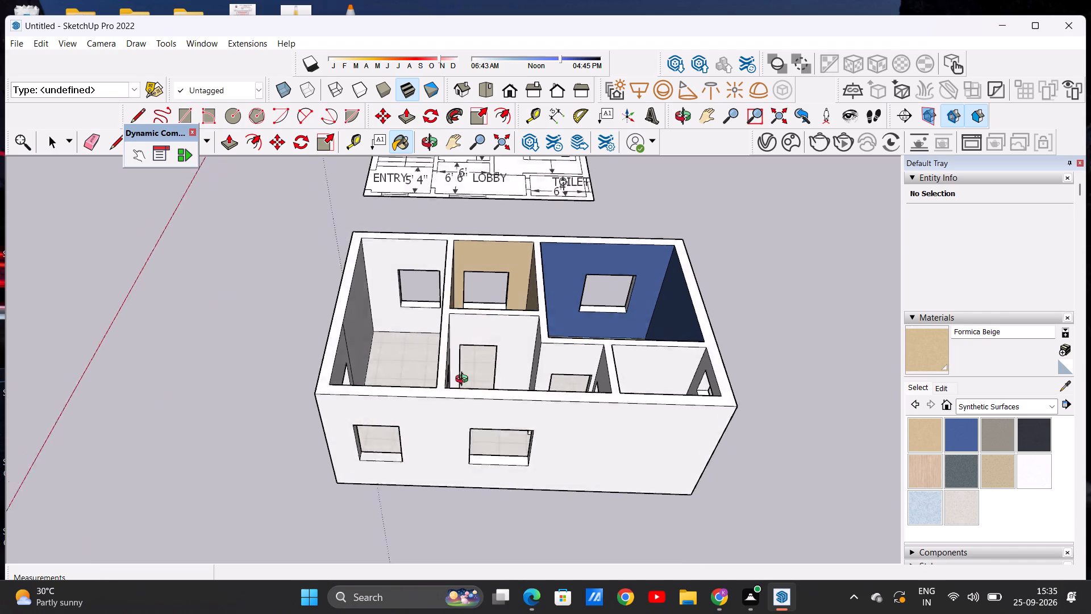
middle_drag(464, 380, 474, 420)
scroll(483, 395, up, 4)
middle_drag(530, 408, 525, 403)
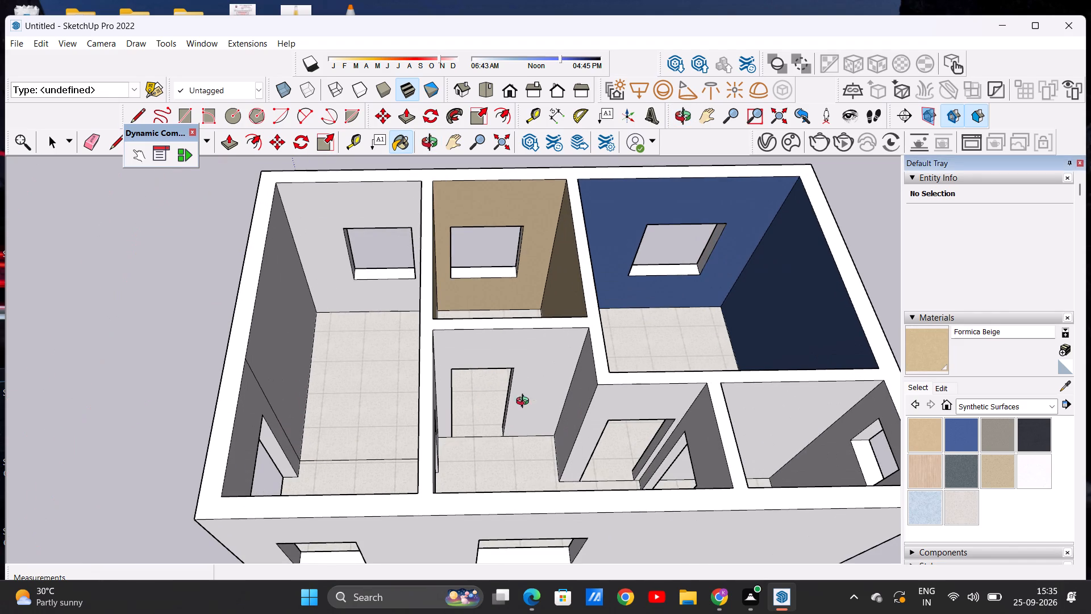
middle_drag(525, 403, 523, 347)
scroll(546, 313, up, 4)
click(513, 327)
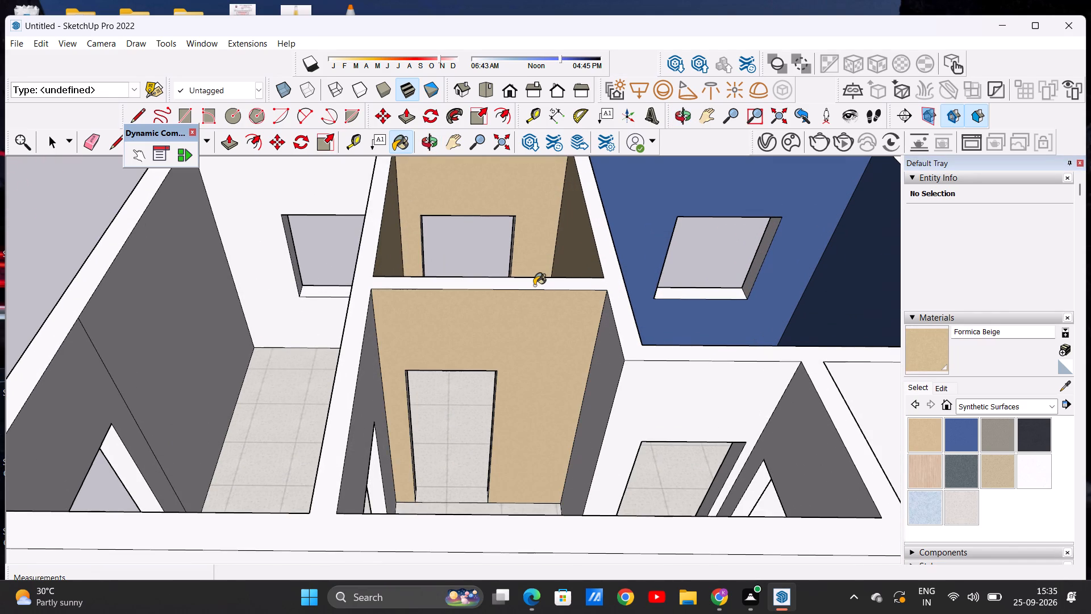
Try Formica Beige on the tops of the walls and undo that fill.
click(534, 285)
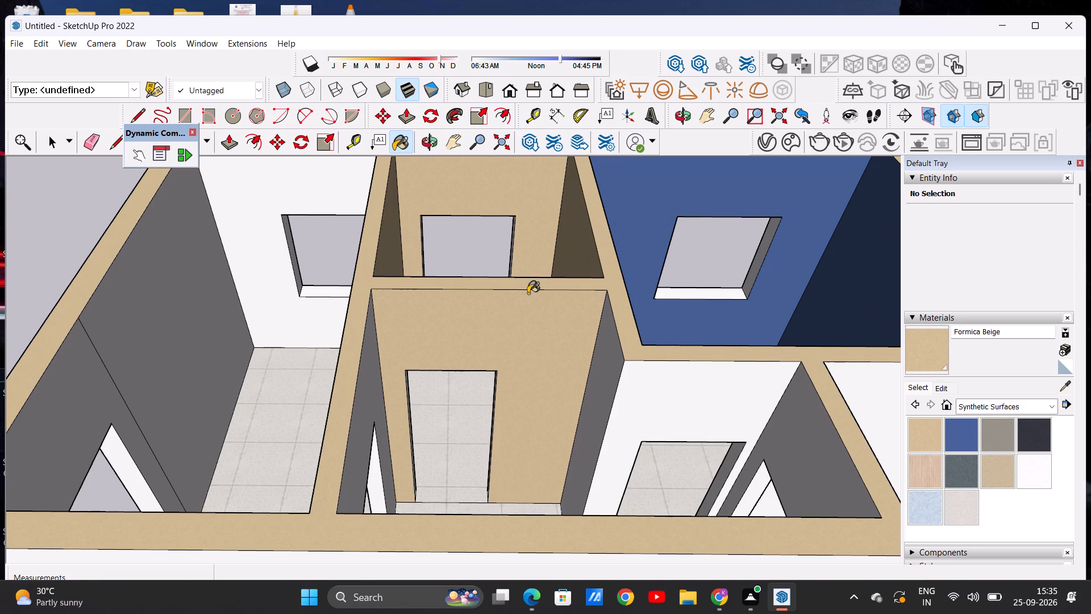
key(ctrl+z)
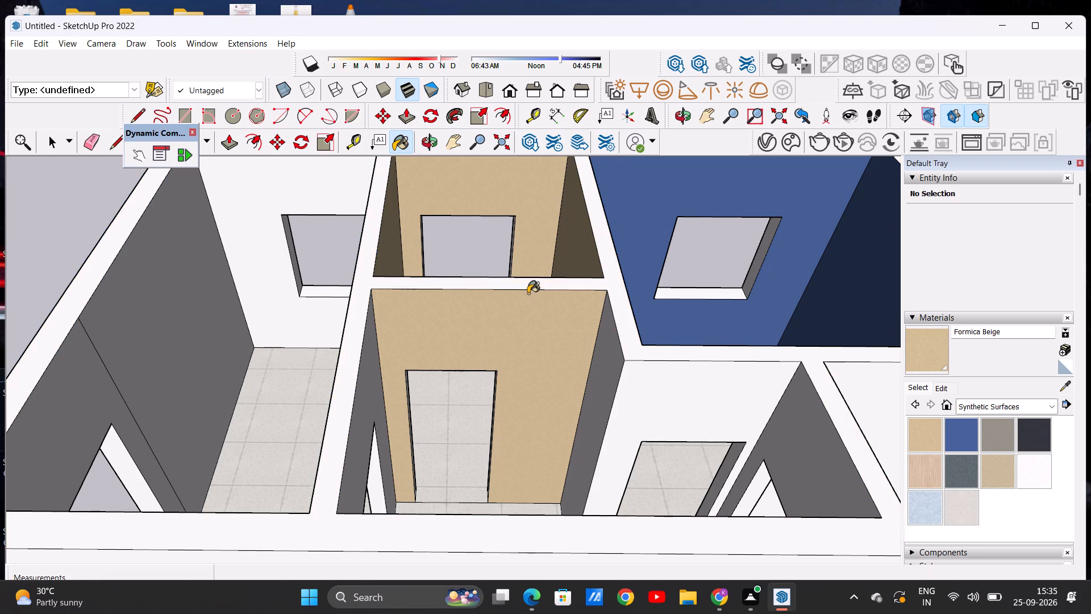
Paint the lobby's bedroom-door wall, the adjoining return wall and the toilet-door wall with Formica Graystone.
scroll(528, 304, down, 5)
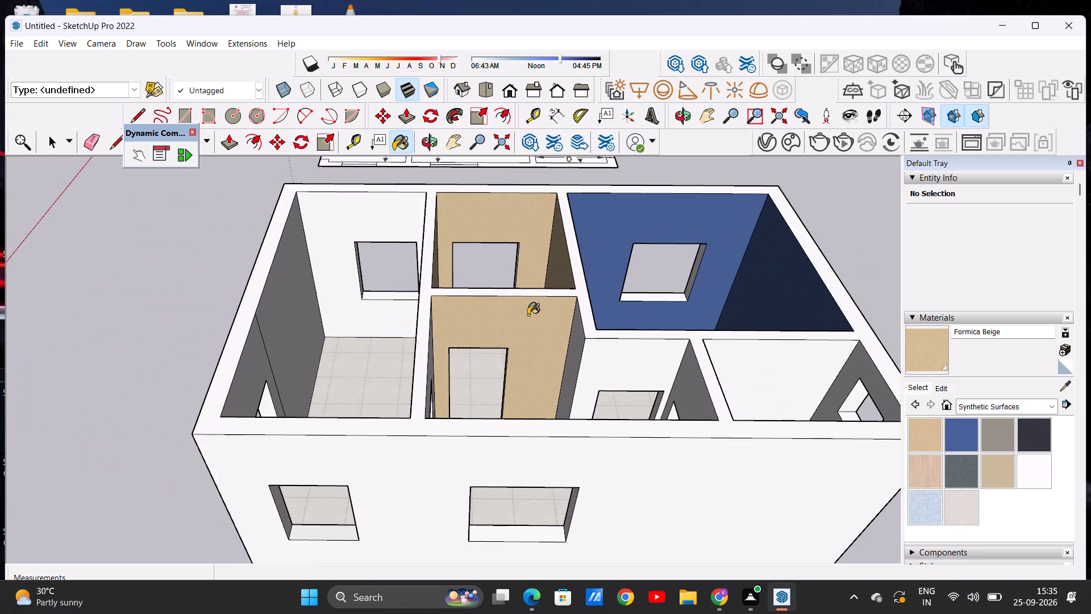
middle_drag(622, 374, 606, 328)
scroll(606, 335, down, 2)
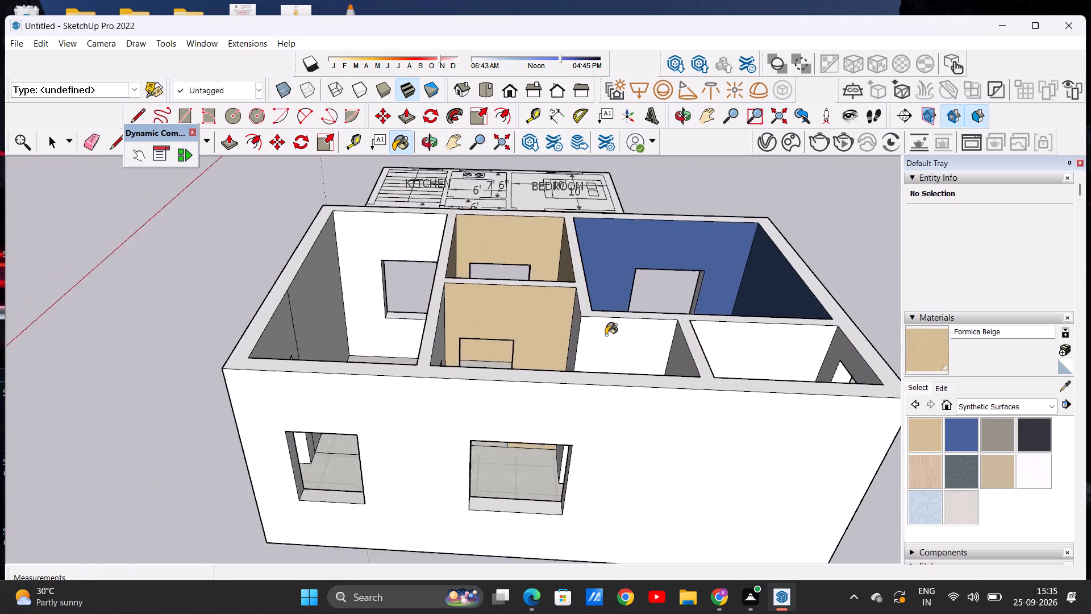
scroll(606, 335, down, 6)
middle_drag(613, 351, 615, 408)
scroll(613, 400, up, 9)
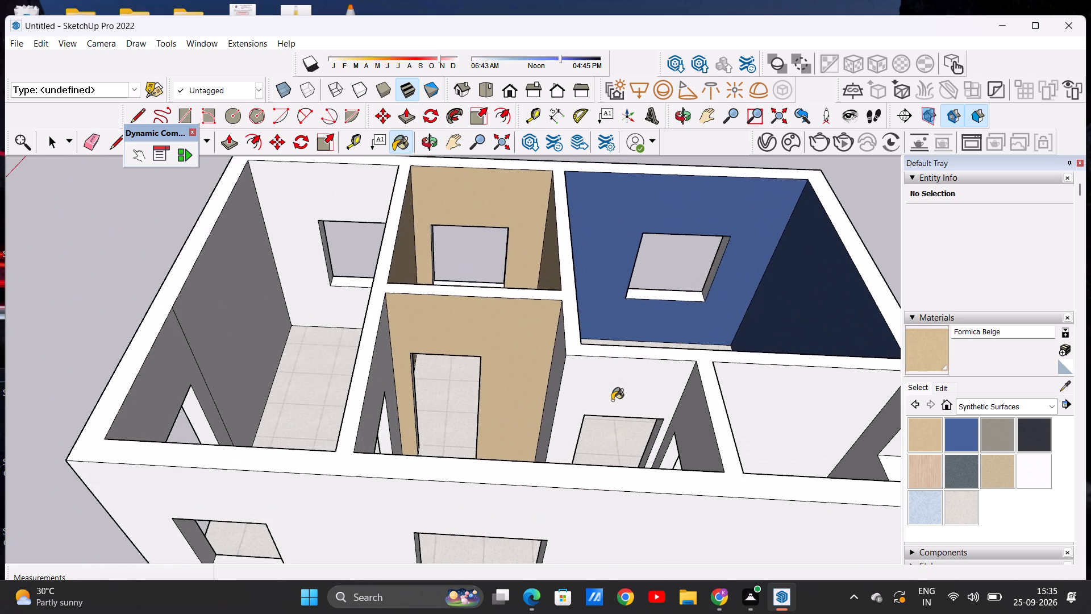
click(958, 435)
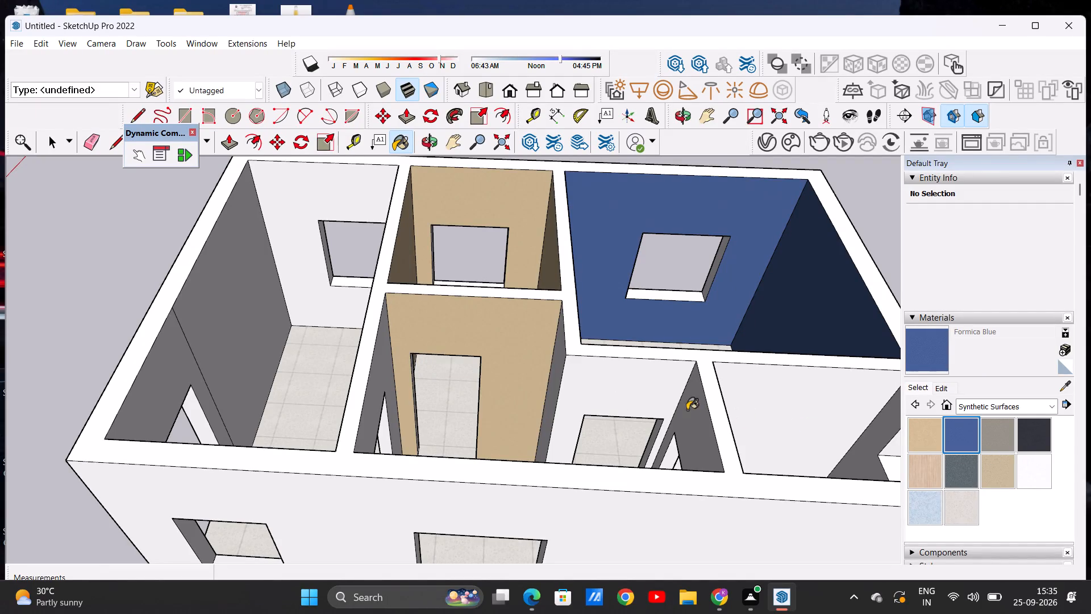
key(space)
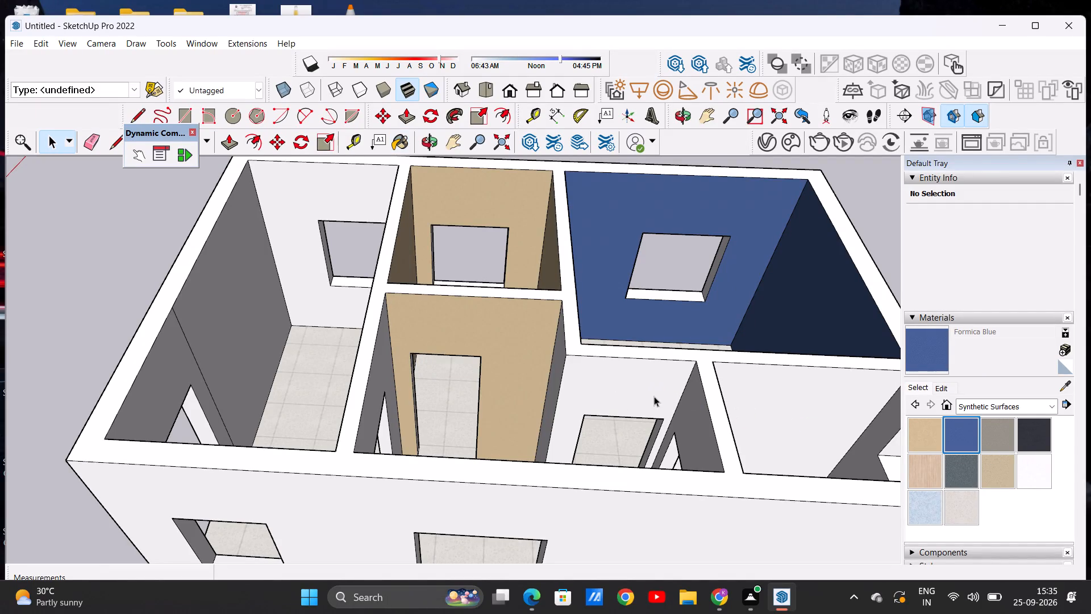
click(997, 430)
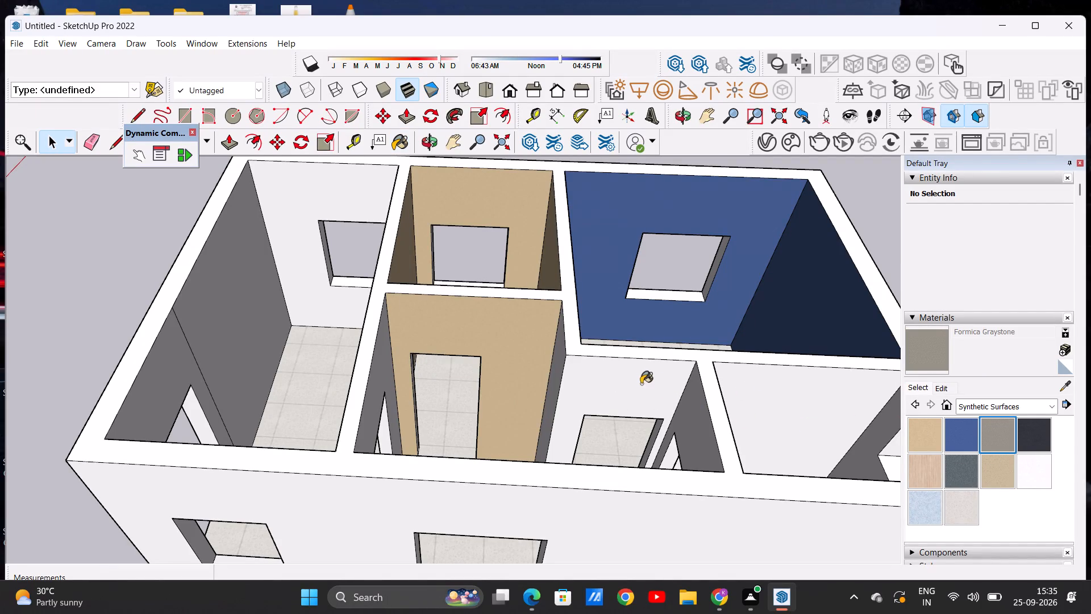
click(636, 383)
middle_drag(606, 413, 613, 414)
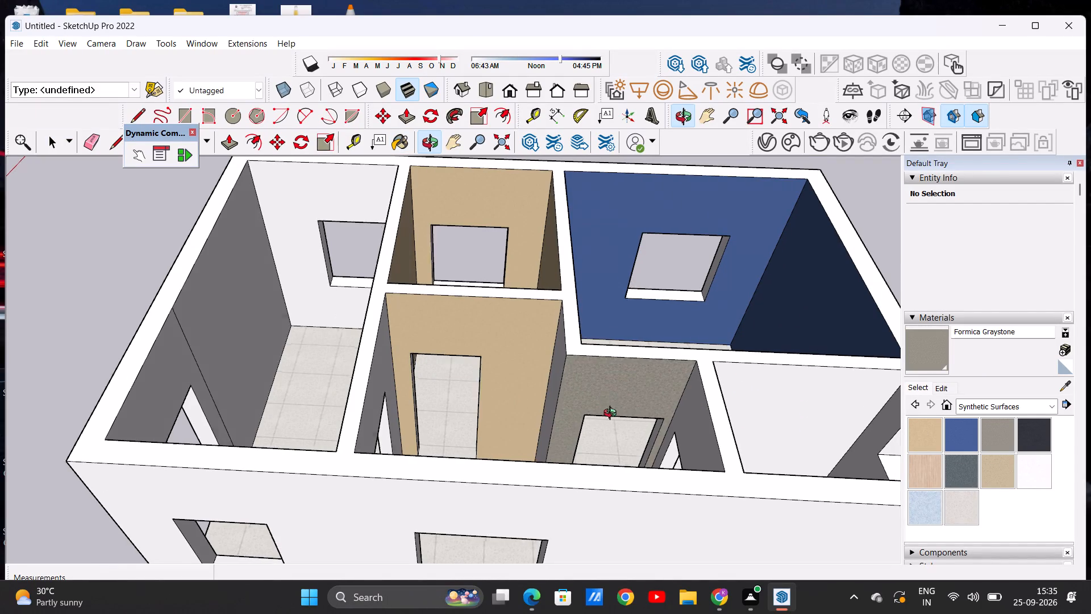
middle_drag(613, 414, 787, 428)
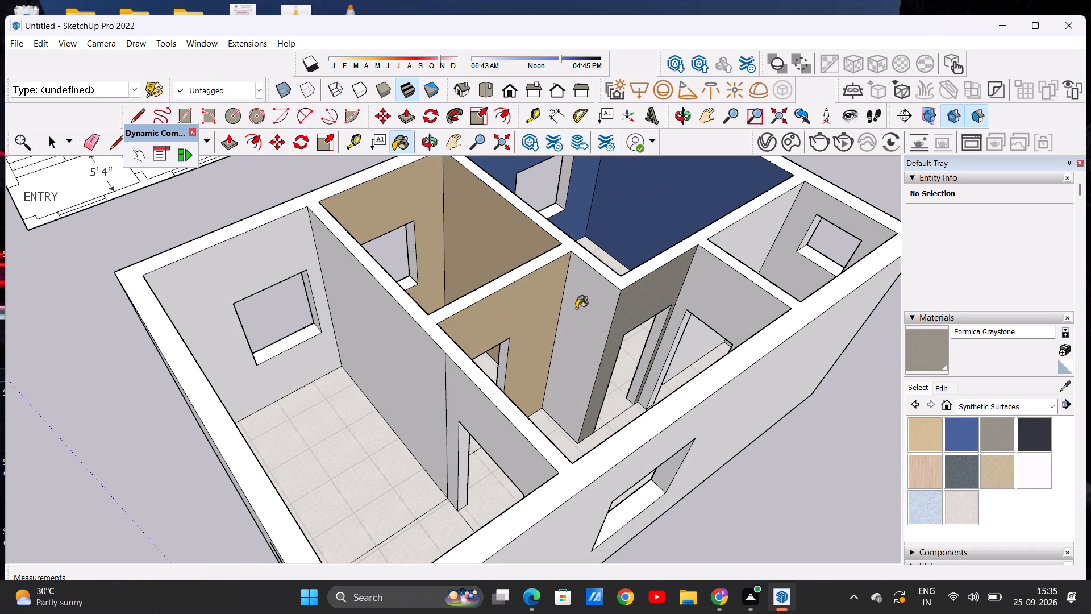
click(576, 308)
click(721, 281)
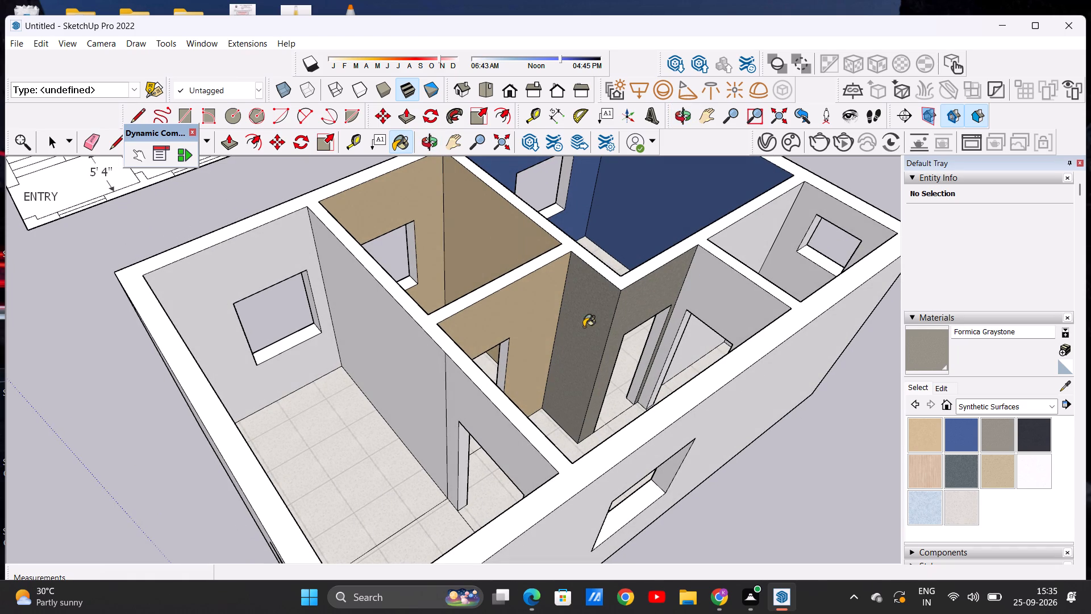
Paint the toilet's four interior wall faces with Water Light Blue from the Water materials.
middle_drag(589, 333, 455, 343)
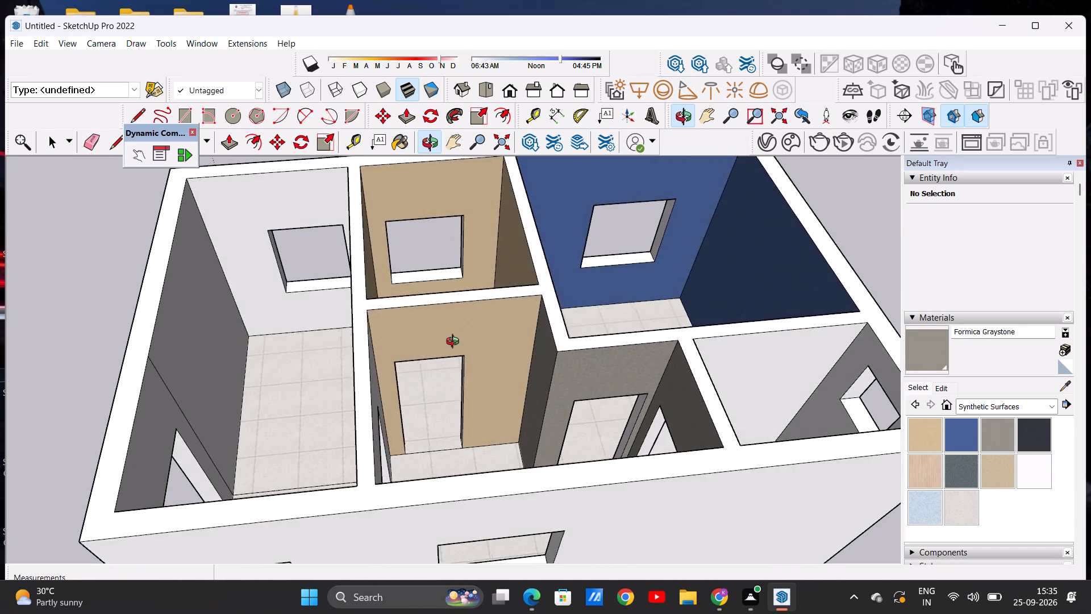
middle_drag(455, 343, 453, 356)
scroll(454, 317, down, 9)
scroll(586, 341, up, 4)
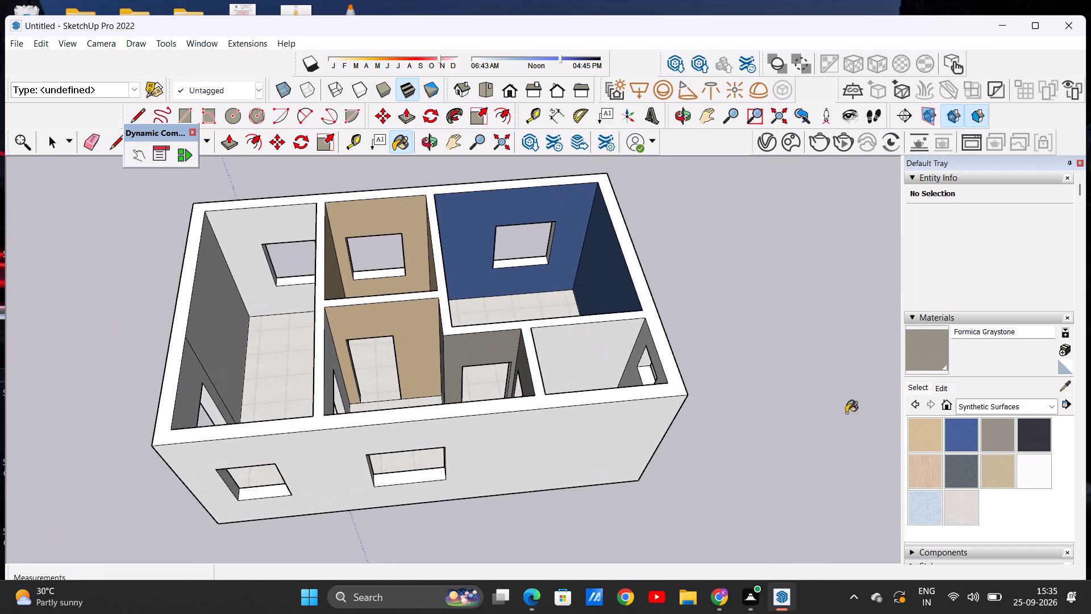
click(1051, 404)
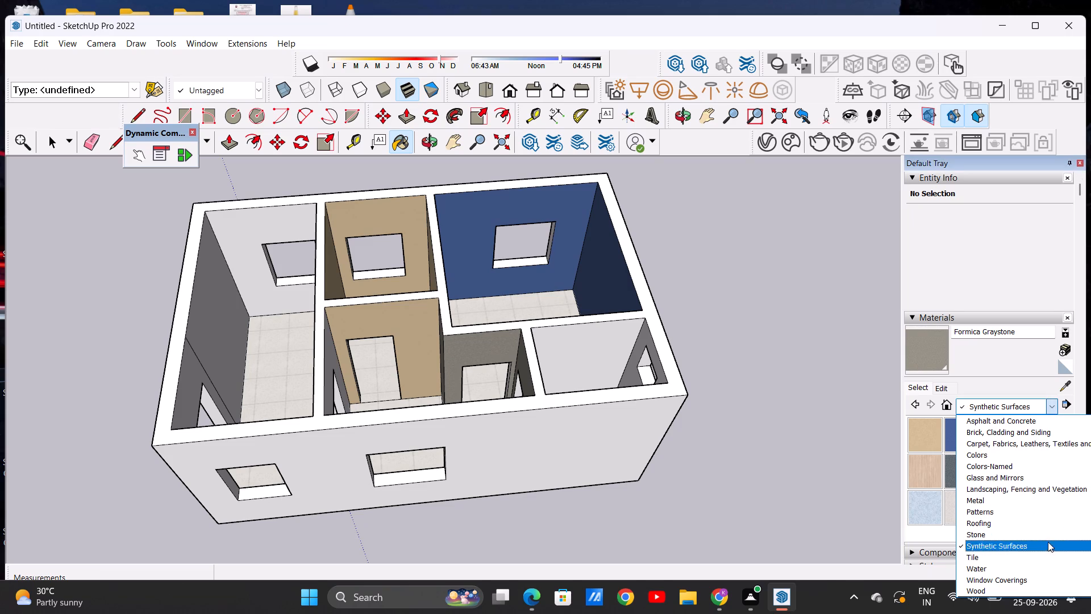
click(1049, 564)
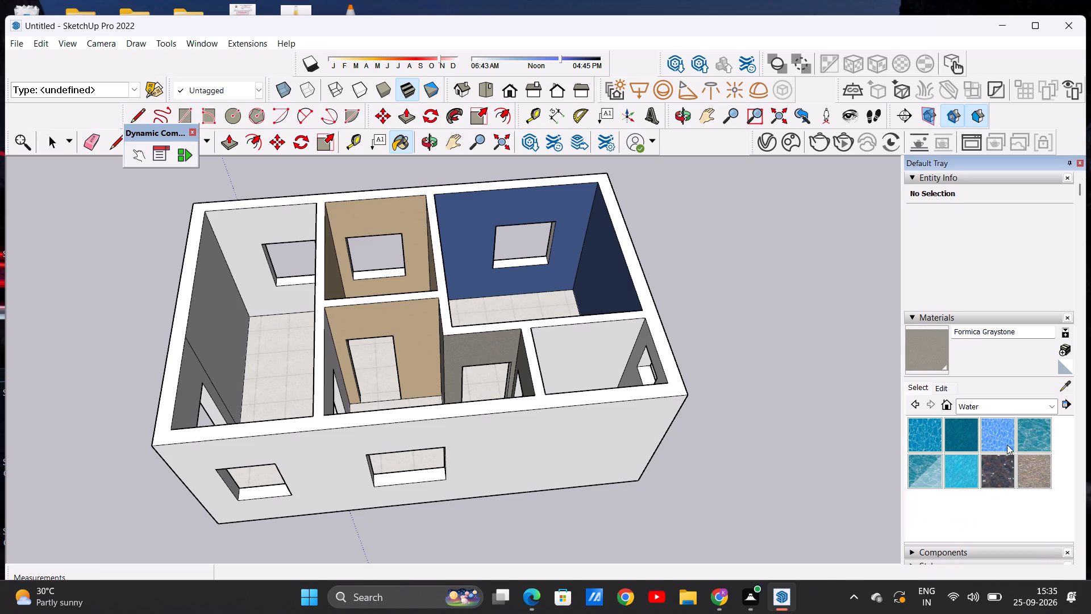
click(1000, 427)
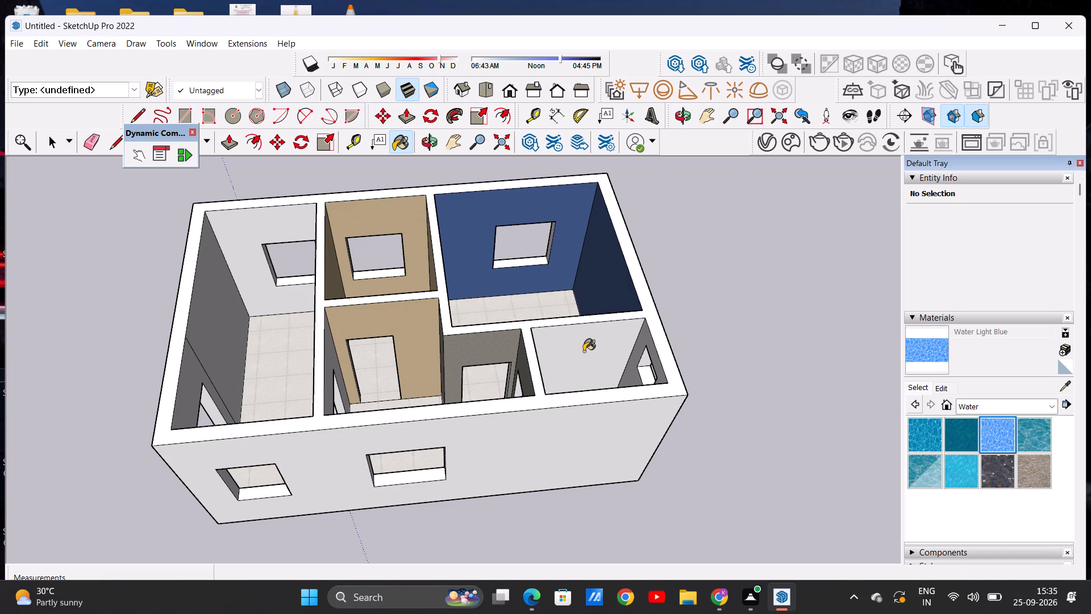
scroll(581, 347, up, 5)
click(561, 348)
middle_drag(549, 362, 695, 369)
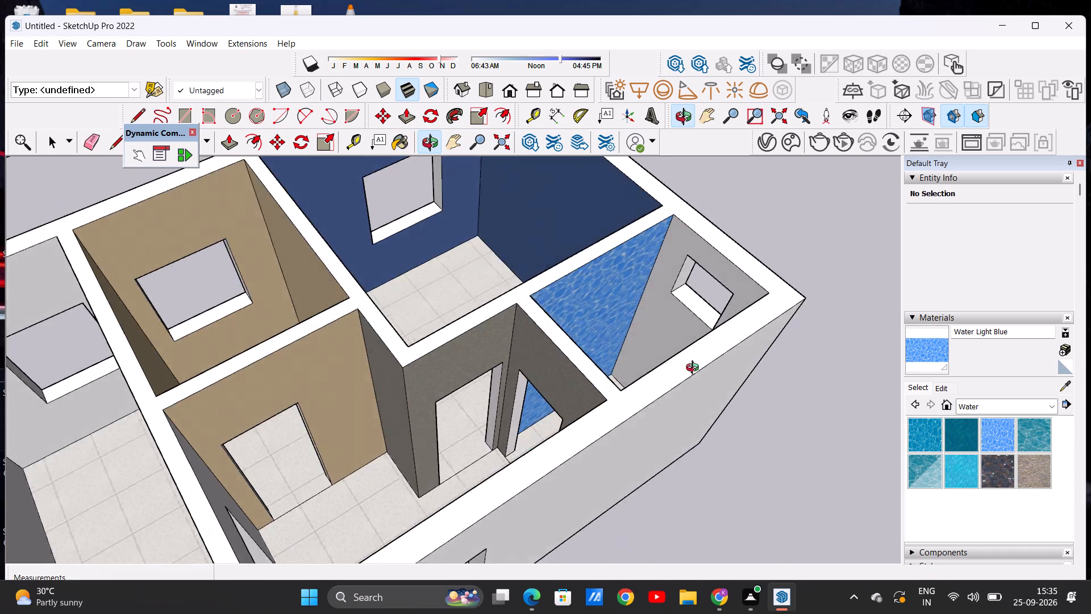
middle_drag(695, 369, 752, 400)
scroll(660, 229, up, 4)
click(639, 230)
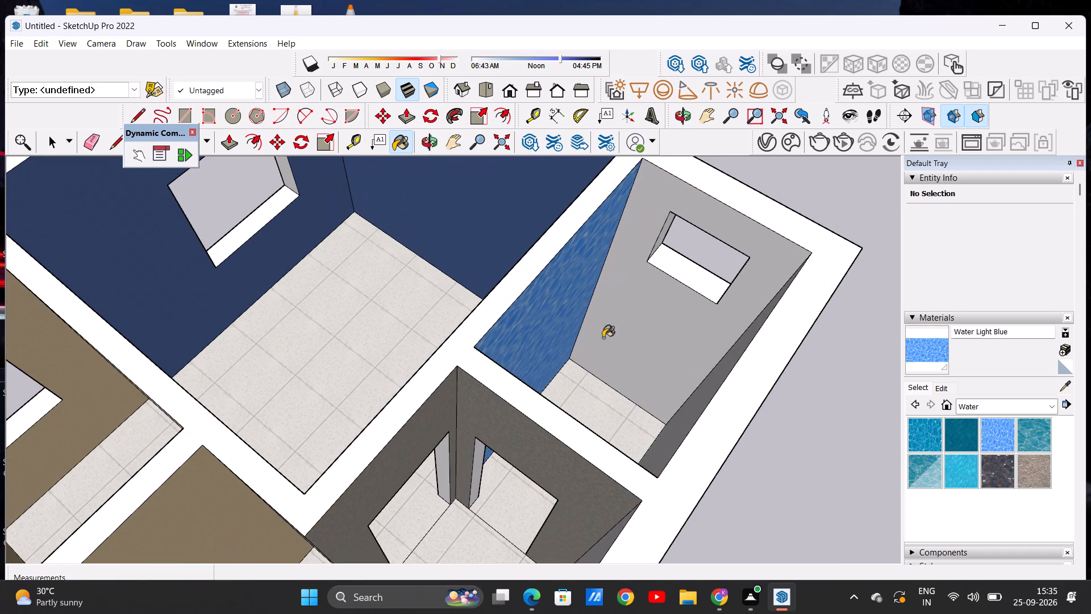
middle_drag(607, 350, 710, 367)
click(711, 339)
middle_drag(741, 347, 615, 359)
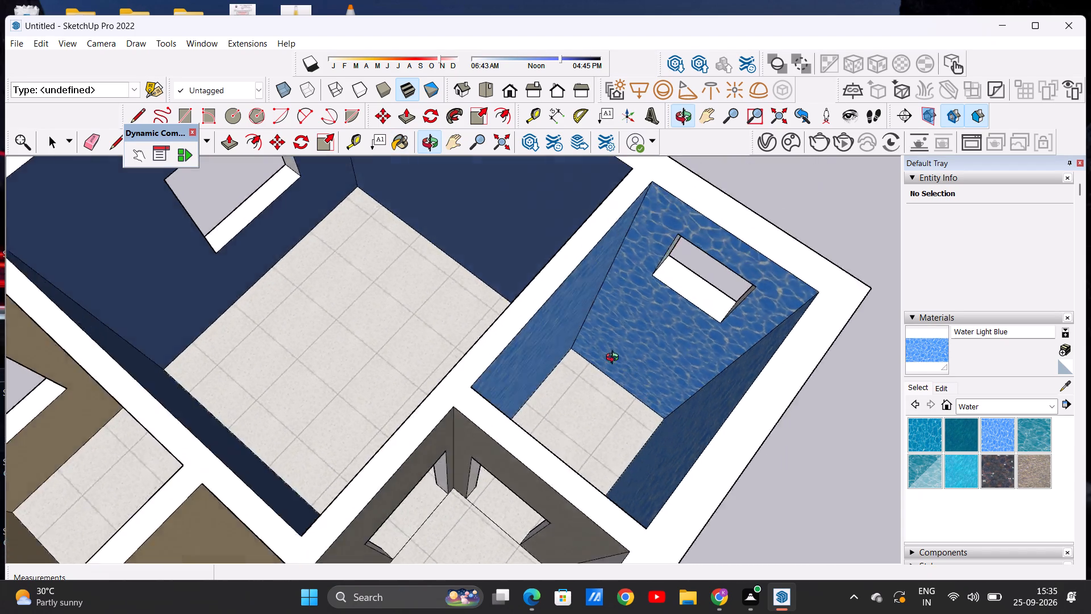
middle_drag(615, 359, 336, 359)
click(315, 376)
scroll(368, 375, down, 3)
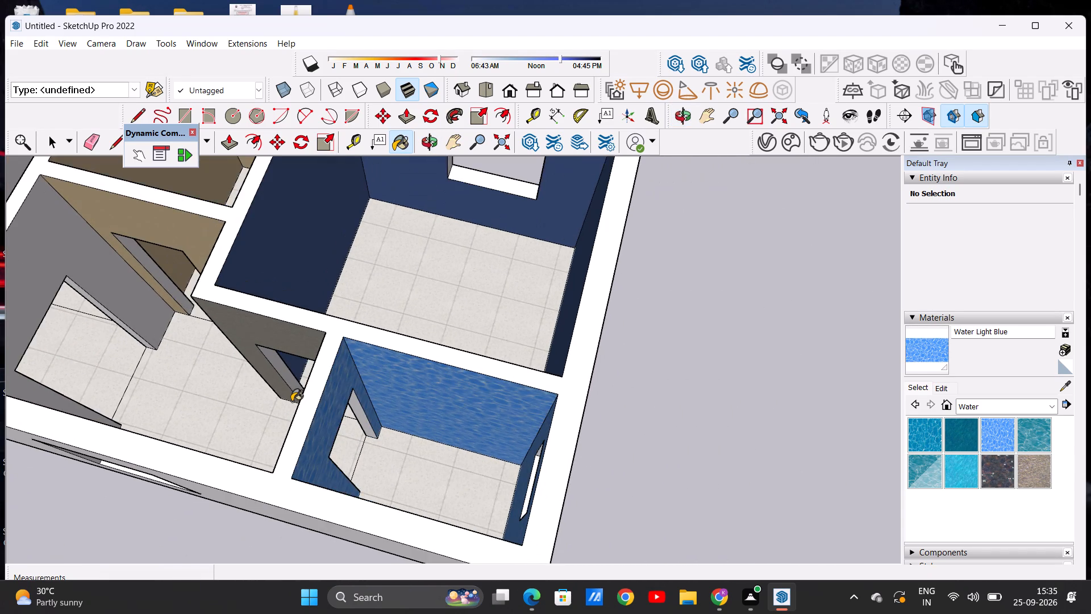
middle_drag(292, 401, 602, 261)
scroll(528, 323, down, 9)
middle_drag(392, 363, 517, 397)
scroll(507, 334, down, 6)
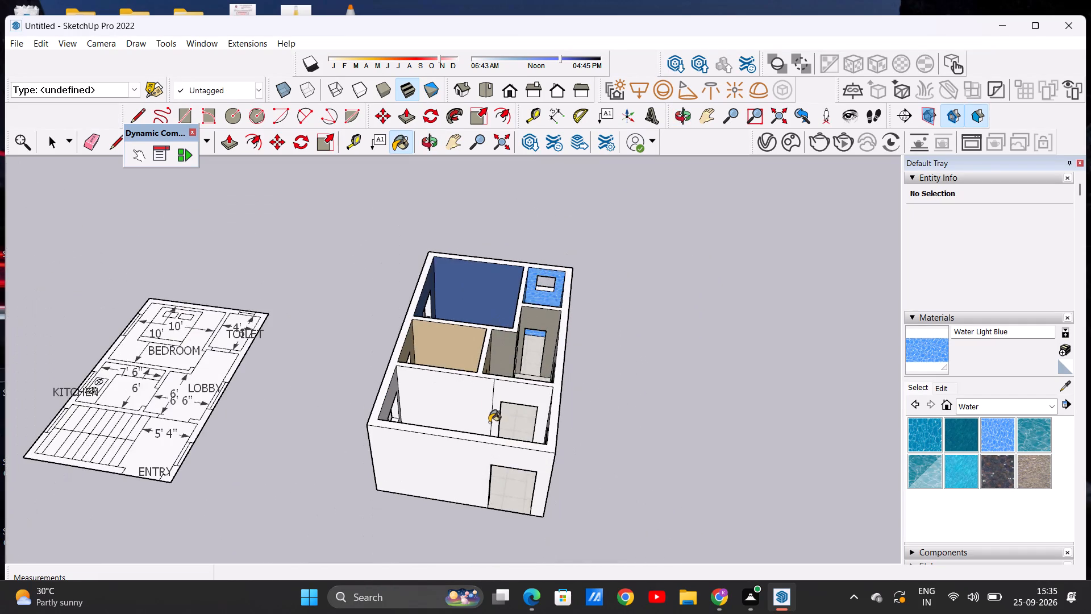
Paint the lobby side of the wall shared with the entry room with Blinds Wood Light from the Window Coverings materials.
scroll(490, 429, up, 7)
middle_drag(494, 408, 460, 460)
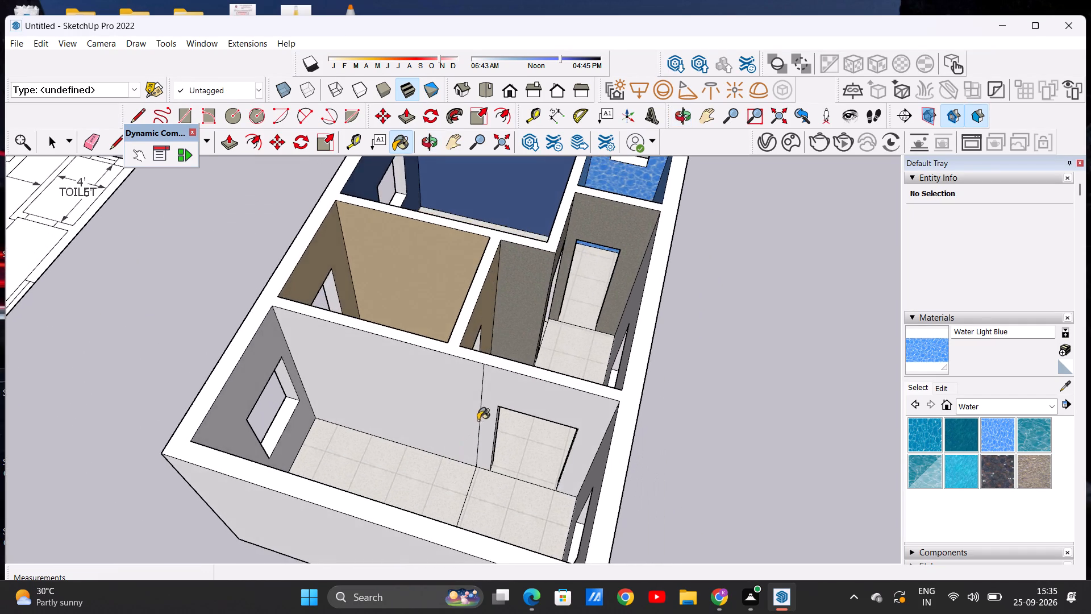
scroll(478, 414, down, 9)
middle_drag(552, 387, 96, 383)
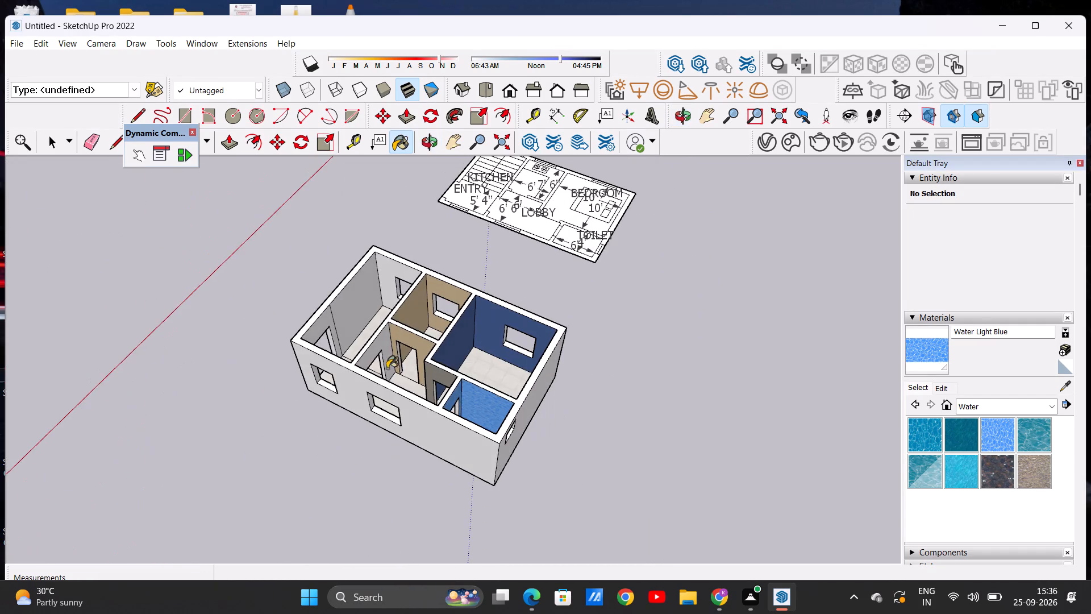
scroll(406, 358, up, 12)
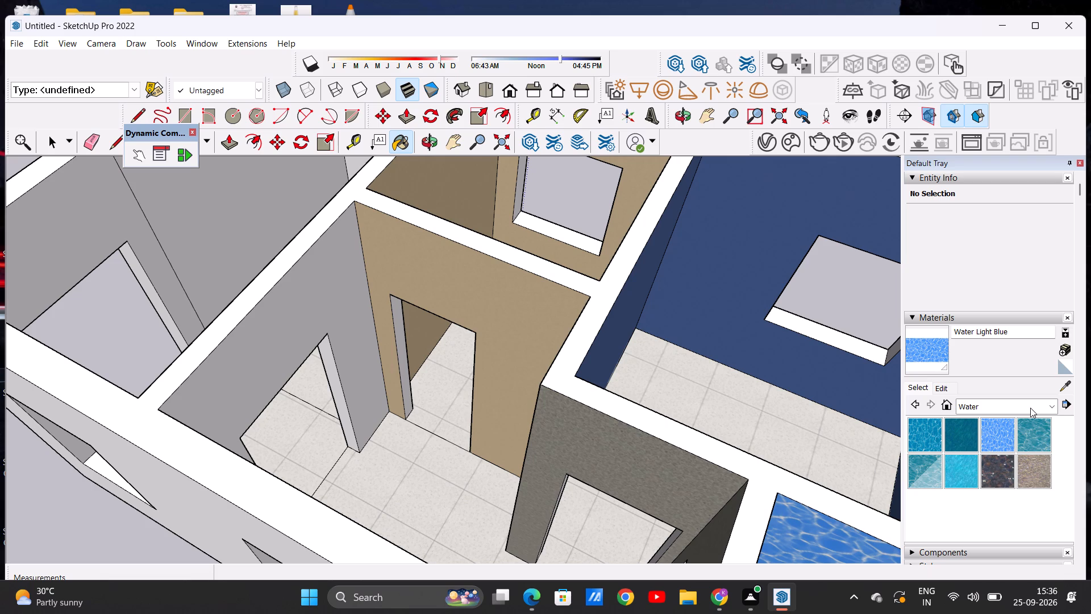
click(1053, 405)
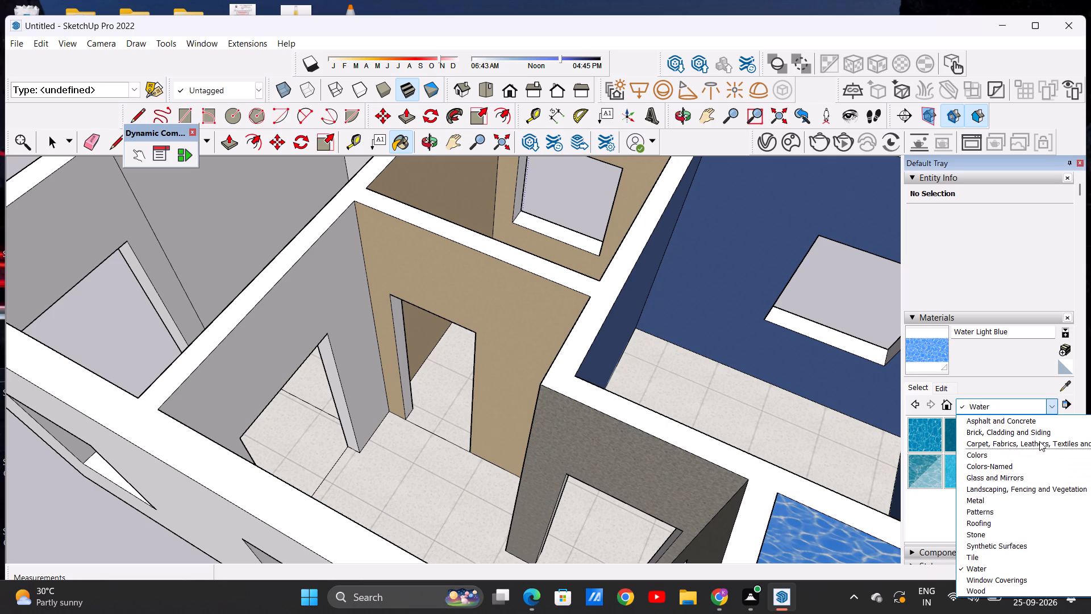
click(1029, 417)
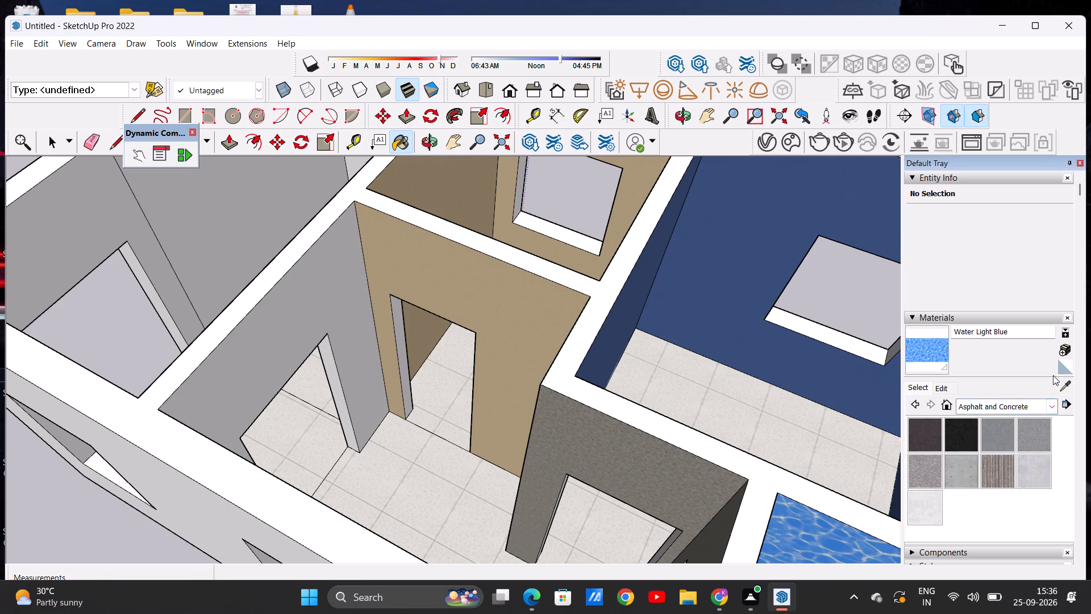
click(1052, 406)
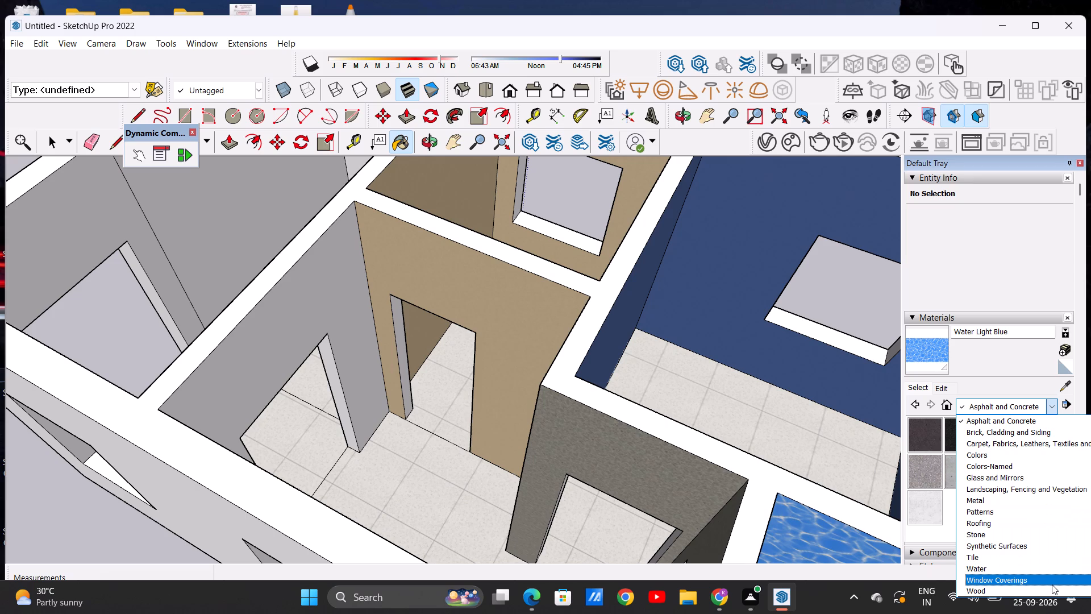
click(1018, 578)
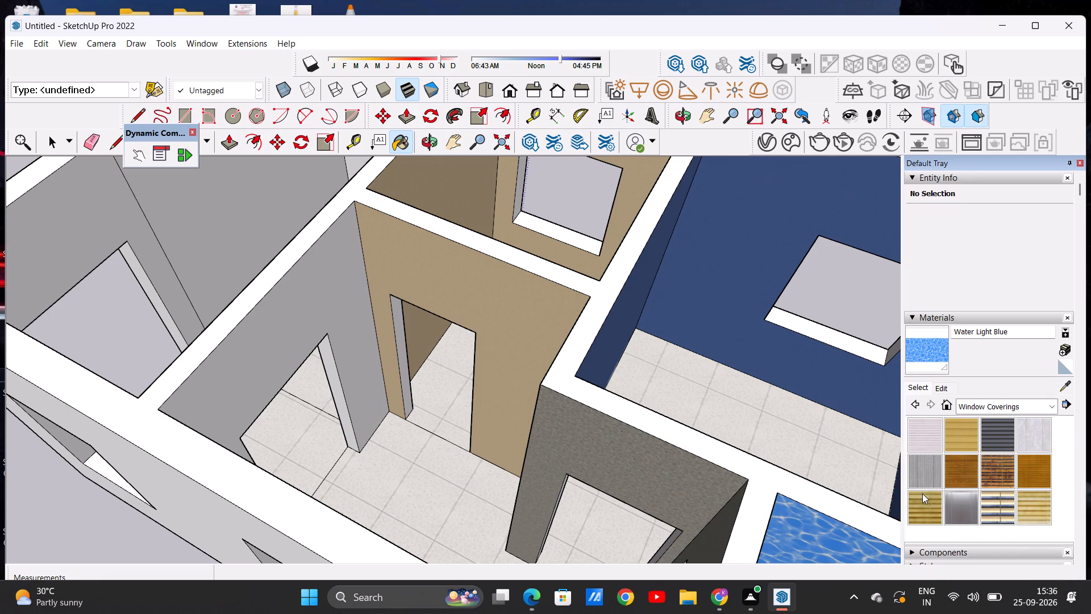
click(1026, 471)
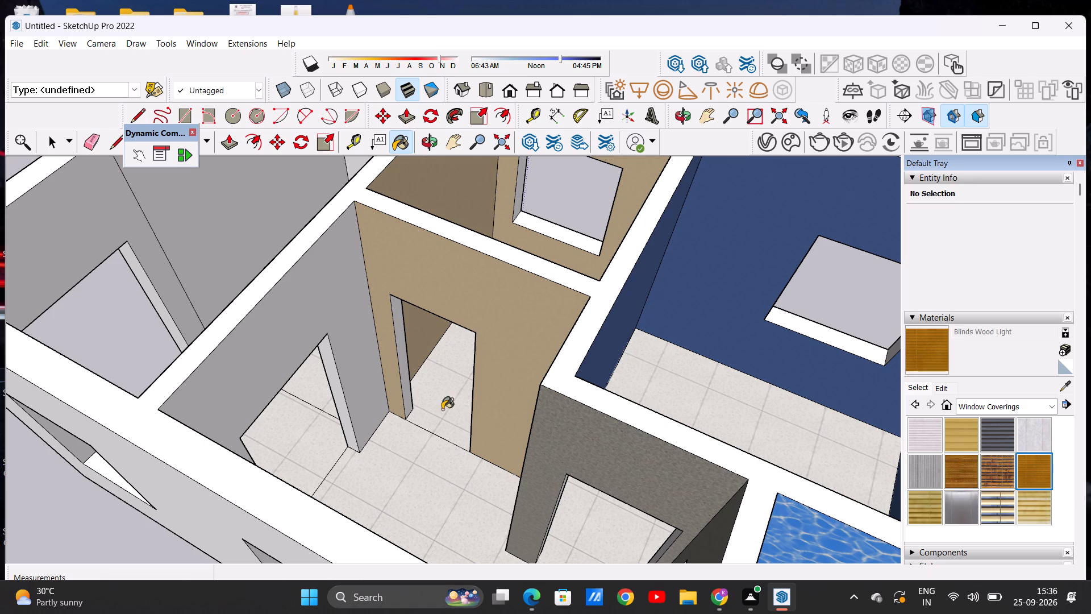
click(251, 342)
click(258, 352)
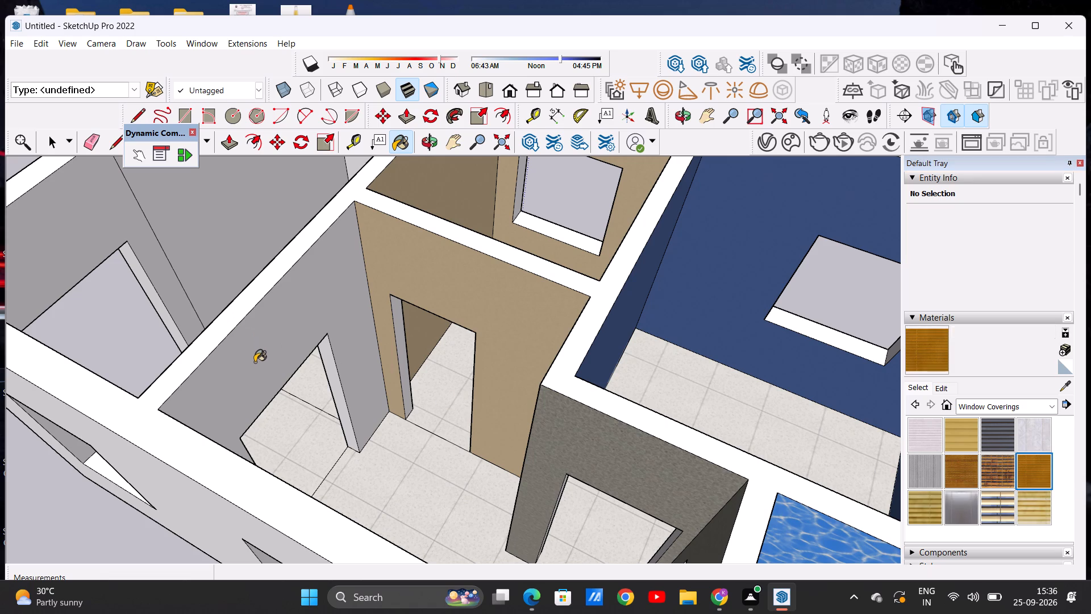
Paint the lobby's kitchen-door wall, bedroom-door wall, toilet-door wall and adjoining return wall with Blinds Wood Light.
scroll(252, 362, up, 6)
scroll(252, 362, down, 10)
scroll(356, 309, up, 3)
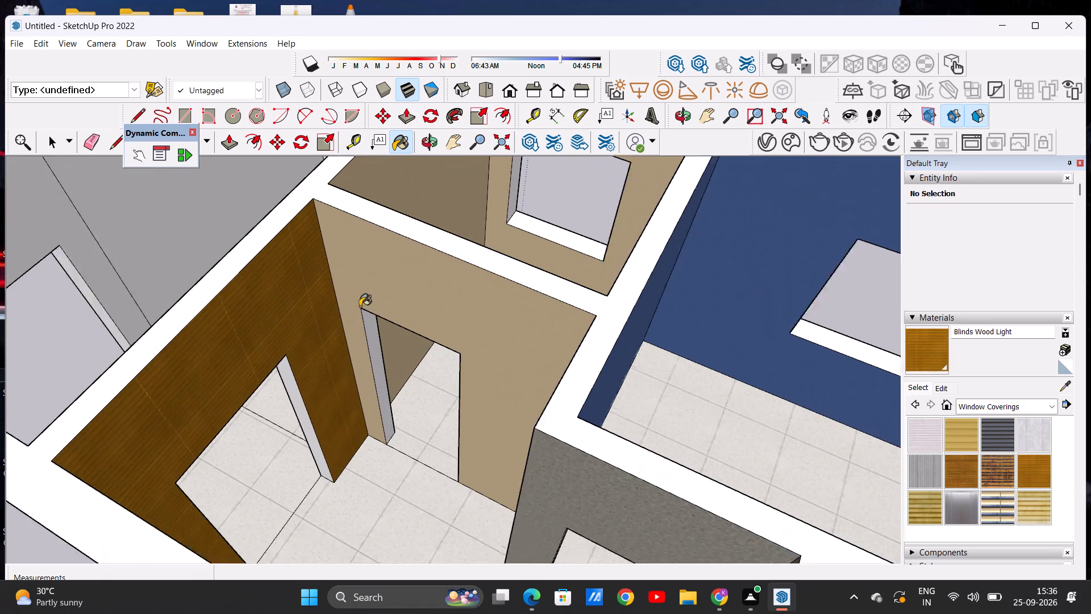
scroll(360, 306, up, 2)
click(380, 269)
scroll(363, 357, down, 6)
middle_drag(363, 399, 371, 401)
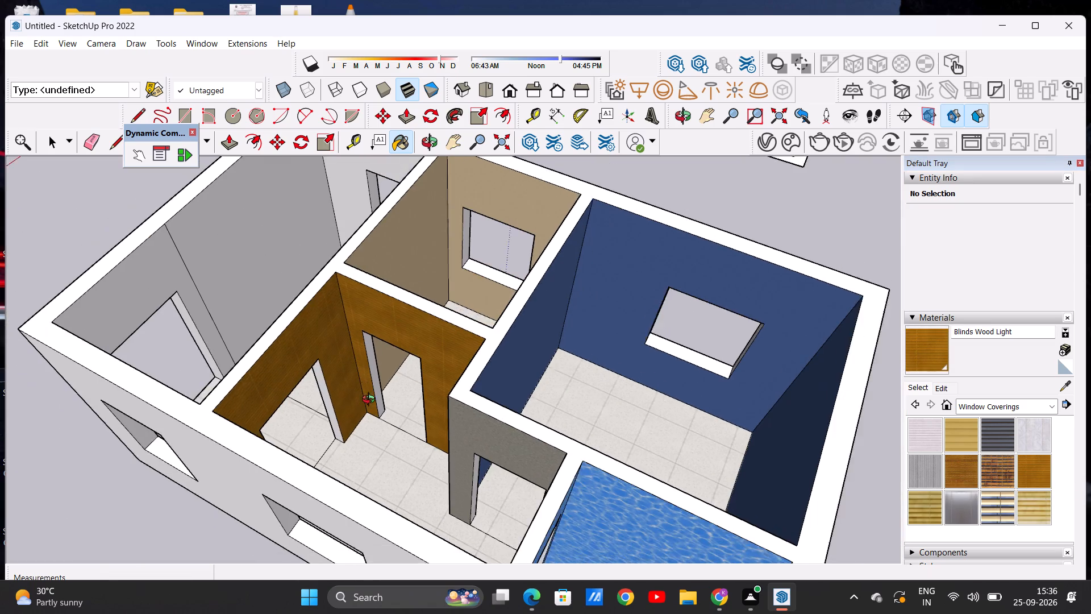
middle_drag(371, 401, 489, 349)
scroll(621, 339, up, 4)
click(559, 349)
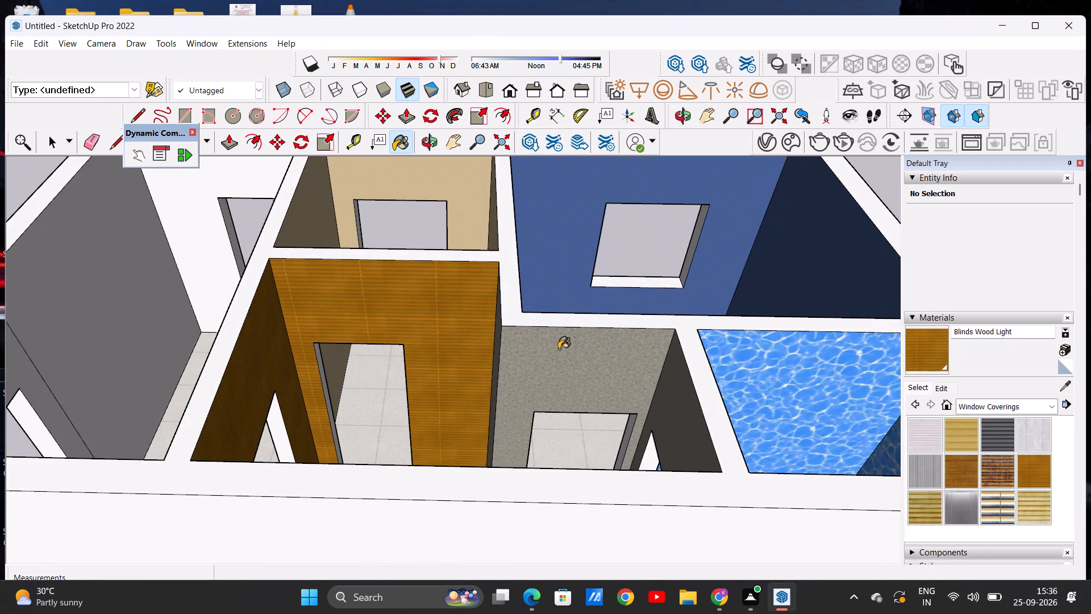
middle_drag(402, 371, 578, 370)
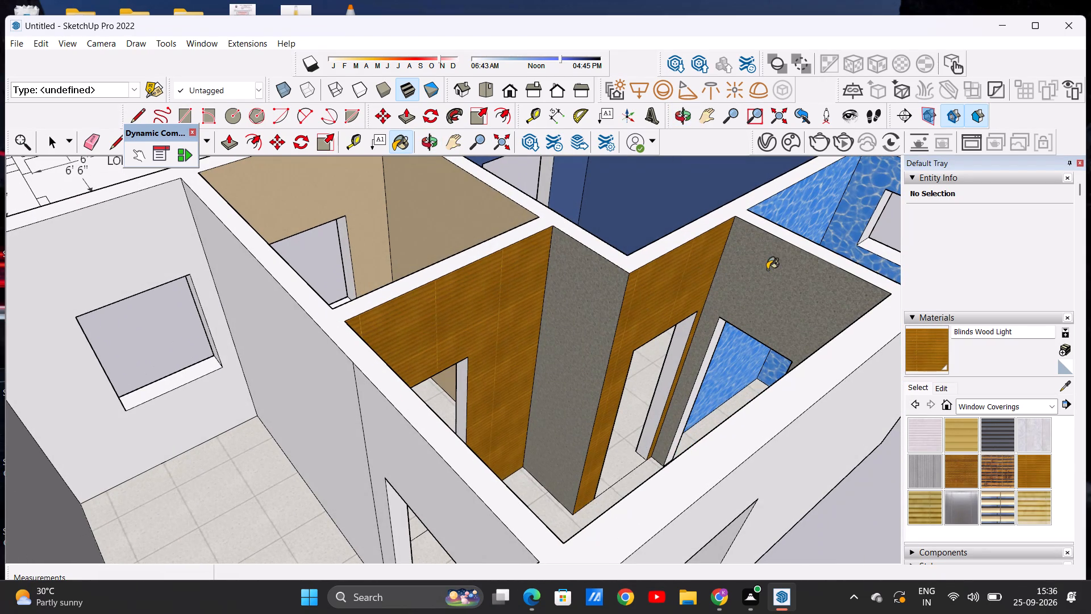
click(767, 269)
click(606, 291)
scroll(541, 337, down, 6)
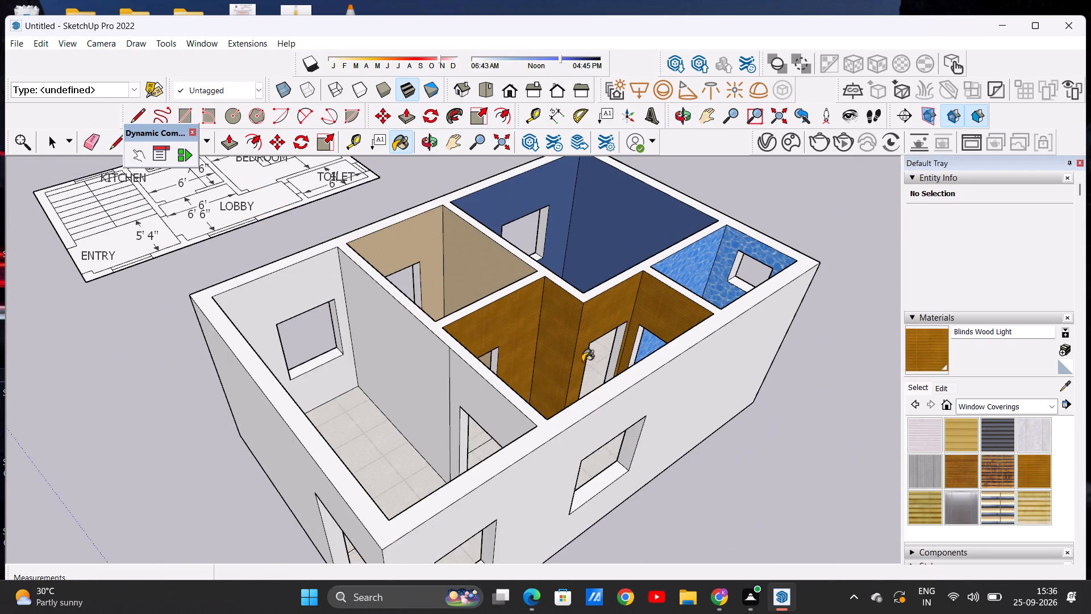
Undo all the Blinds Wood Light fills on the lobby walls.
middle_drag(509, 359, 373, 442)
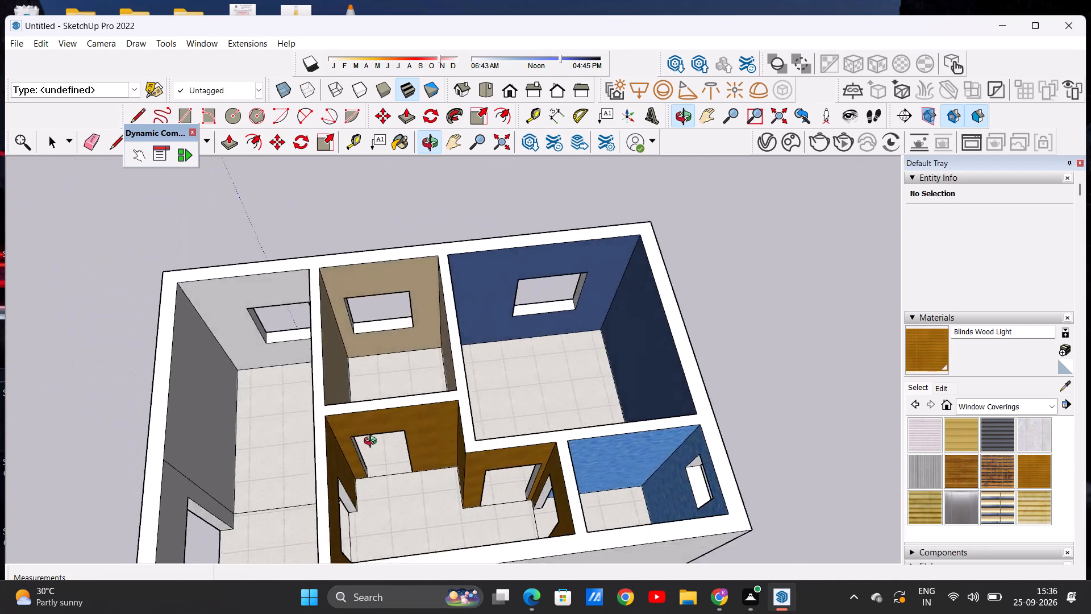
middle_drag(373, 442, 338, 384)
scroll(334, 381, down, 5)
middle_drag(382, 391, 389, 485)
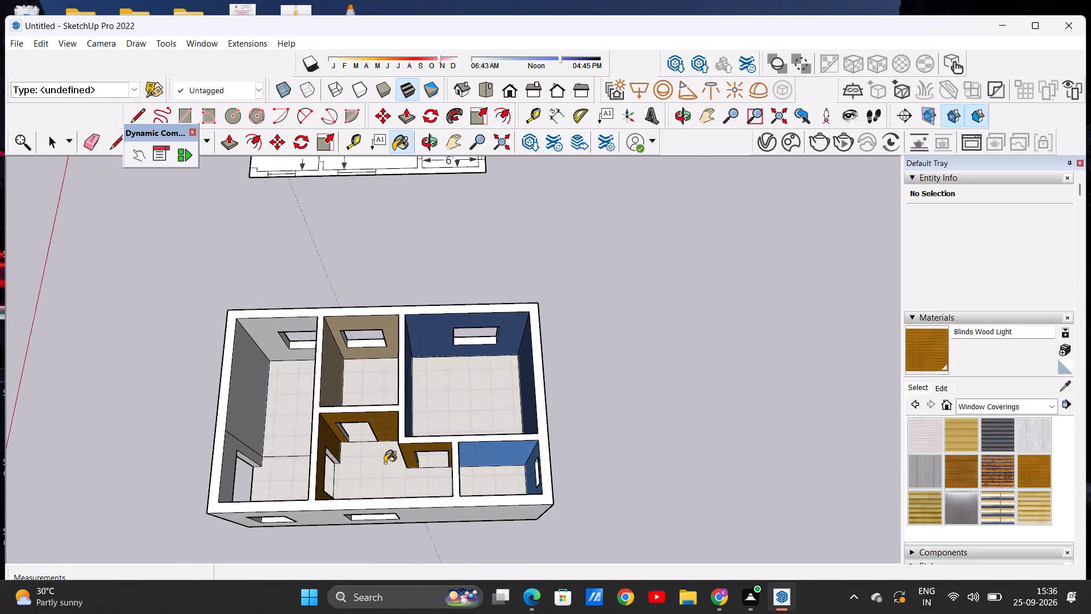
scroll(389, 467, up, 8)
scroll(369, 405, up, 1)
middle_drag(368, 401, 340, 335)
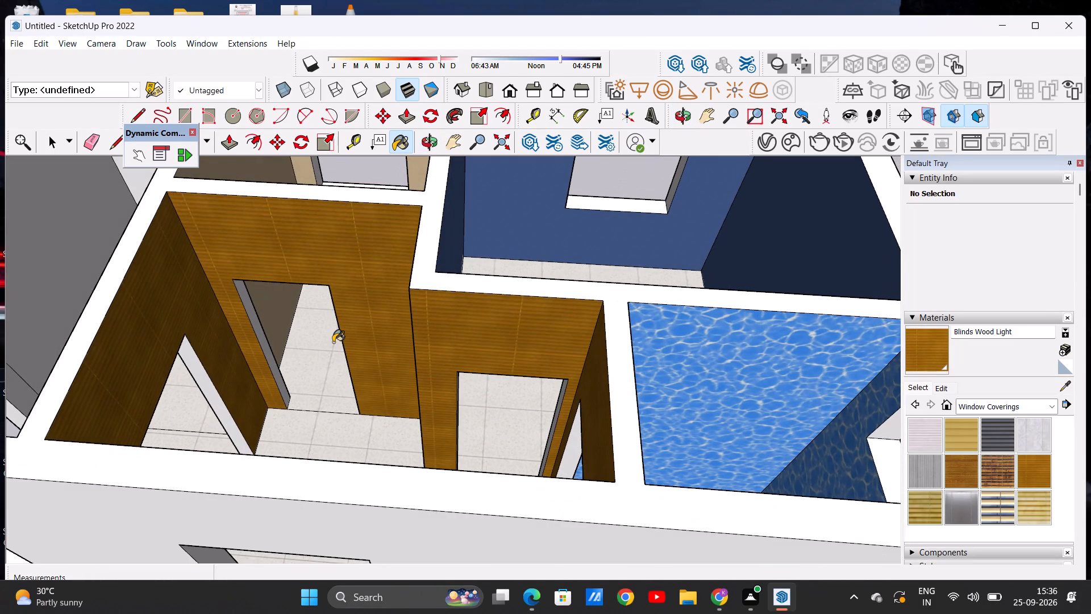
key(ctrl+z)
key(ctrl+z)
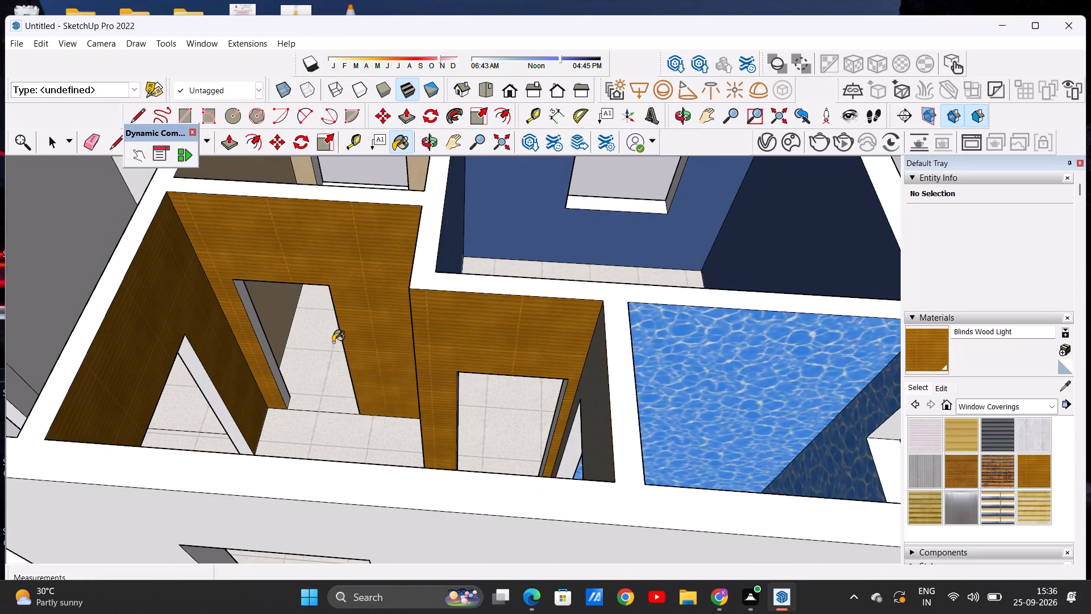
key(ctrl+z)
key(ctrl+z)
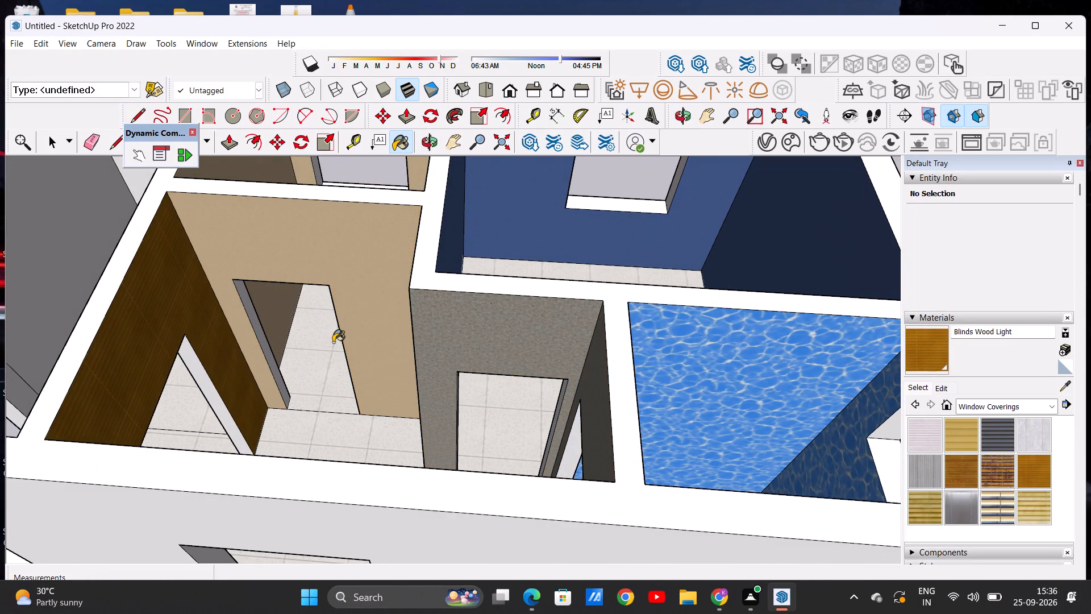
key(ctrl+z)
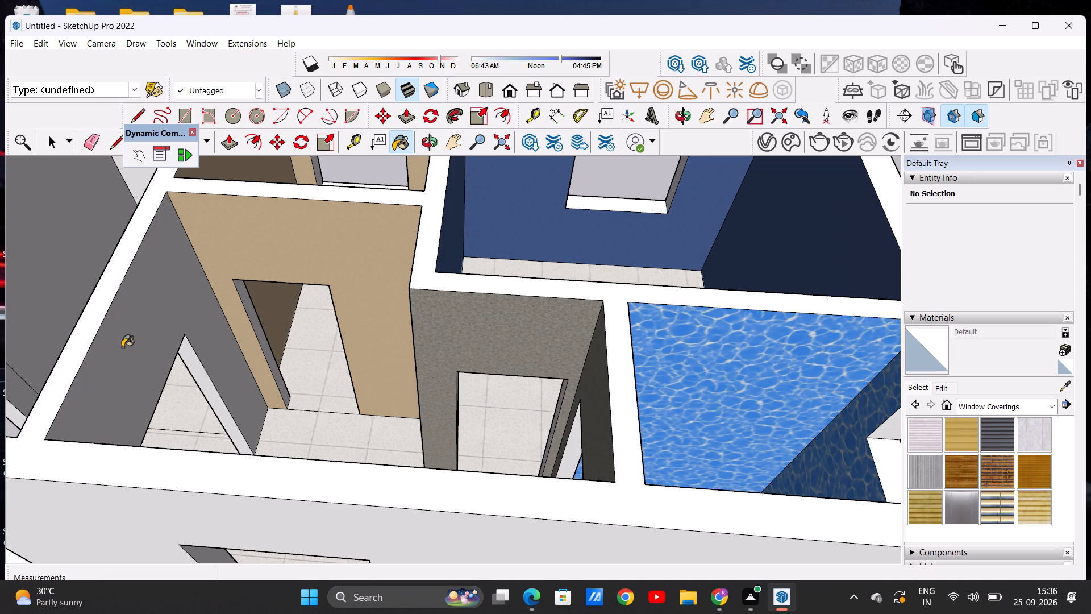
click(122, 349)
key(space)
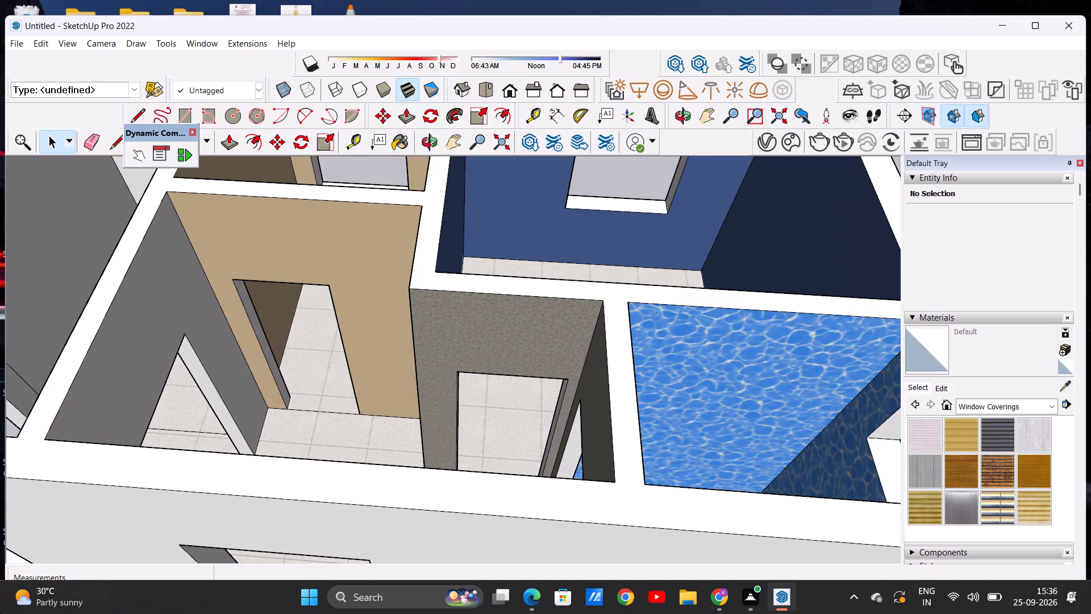
Paint the lobby side of the wall shared with the entry room with Formica Speckled Grey from the Synthetic Surfaces materials.
click(1047, 406)
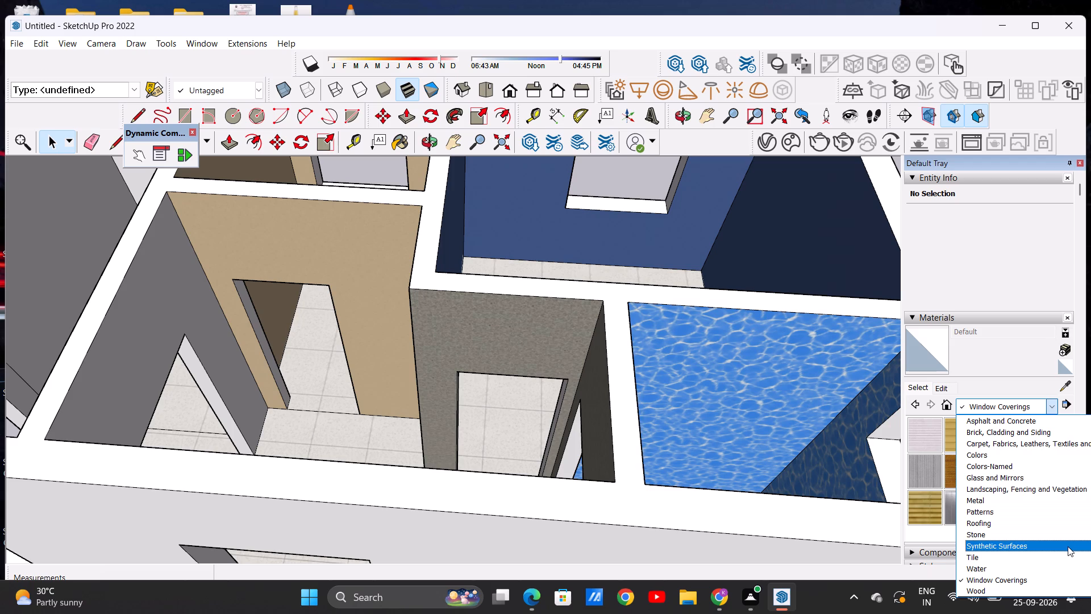
click(1068, 546)
click(967, 463)
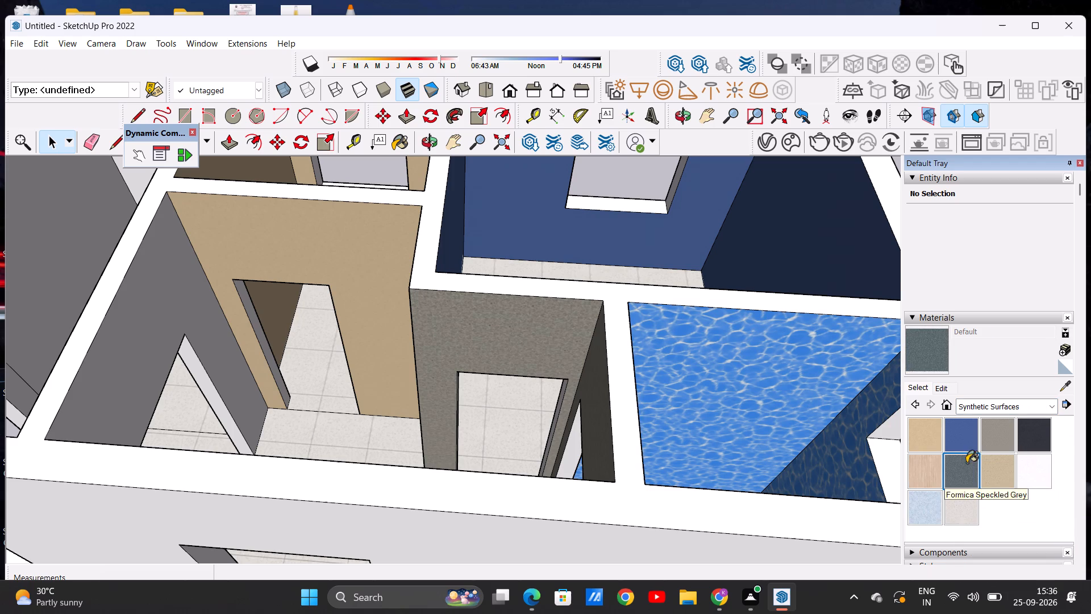
click(120, 336)
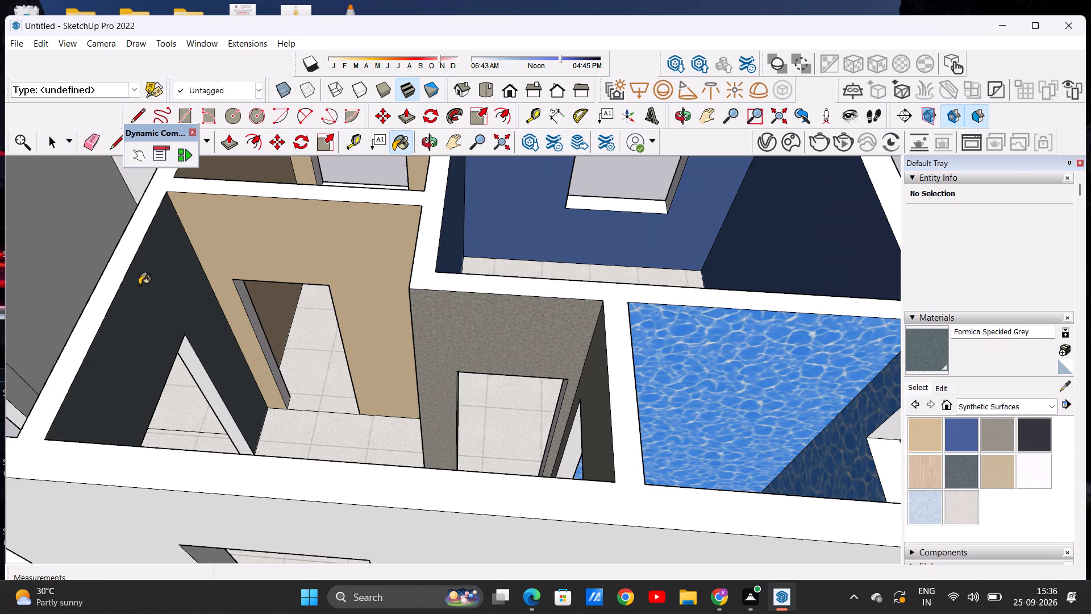
Paint the entry room's wall section around the lobby door opening with Formica Speckled Grey.
scroll(139, 288, down, 3)
scroll(139, 305, up, 13)
scroll(345, 327, down, 8)
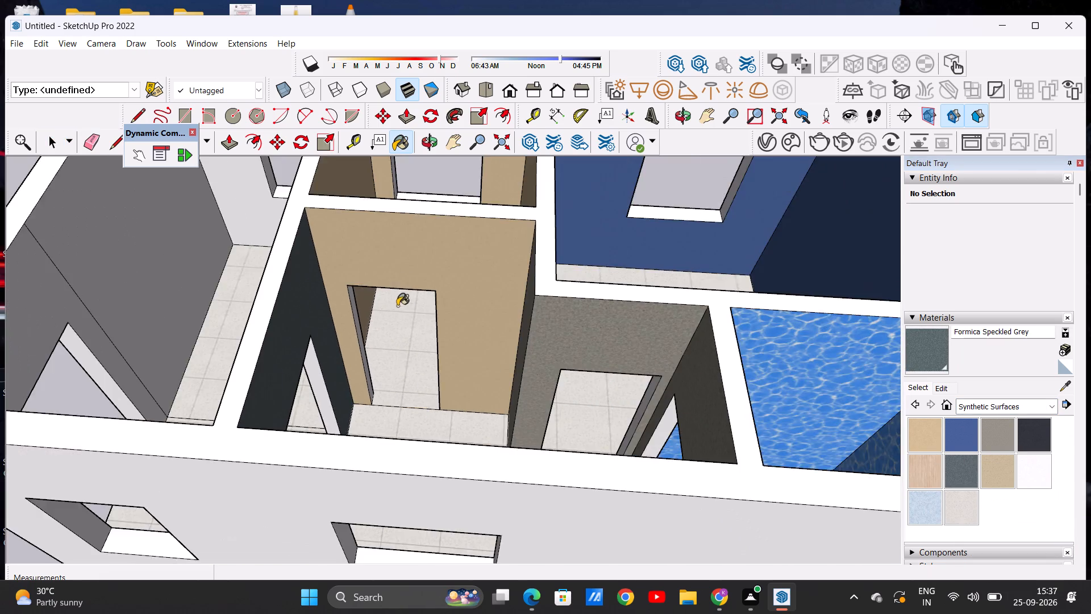
scroll(397, 306, down, 4)
middle_drag(326, 310, 560, 230)
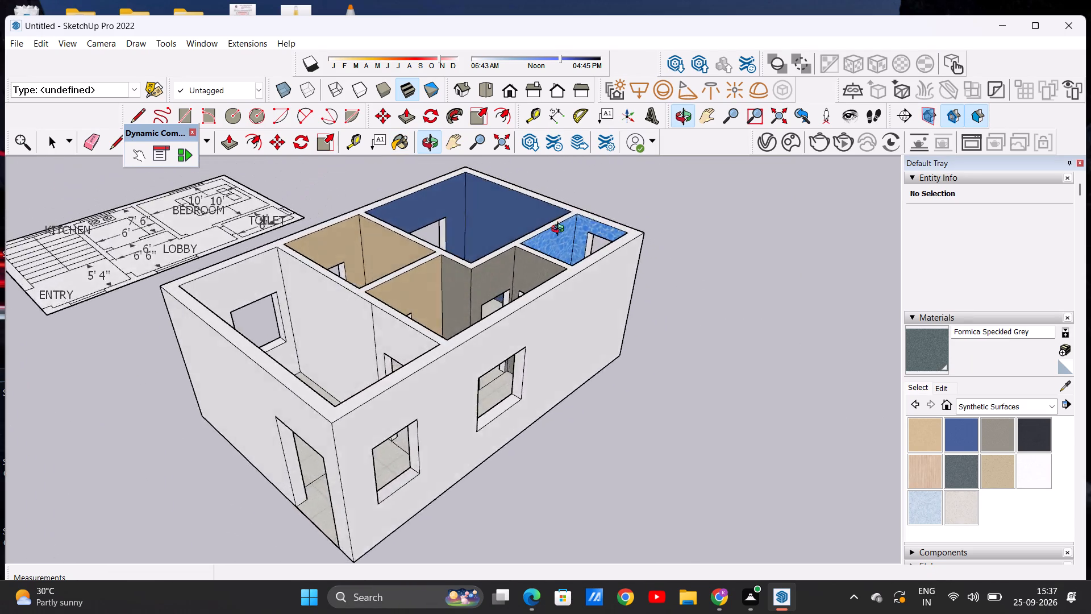
middle_drag(560, 230, 736, 228)
scroll(509, 387, up, 7)
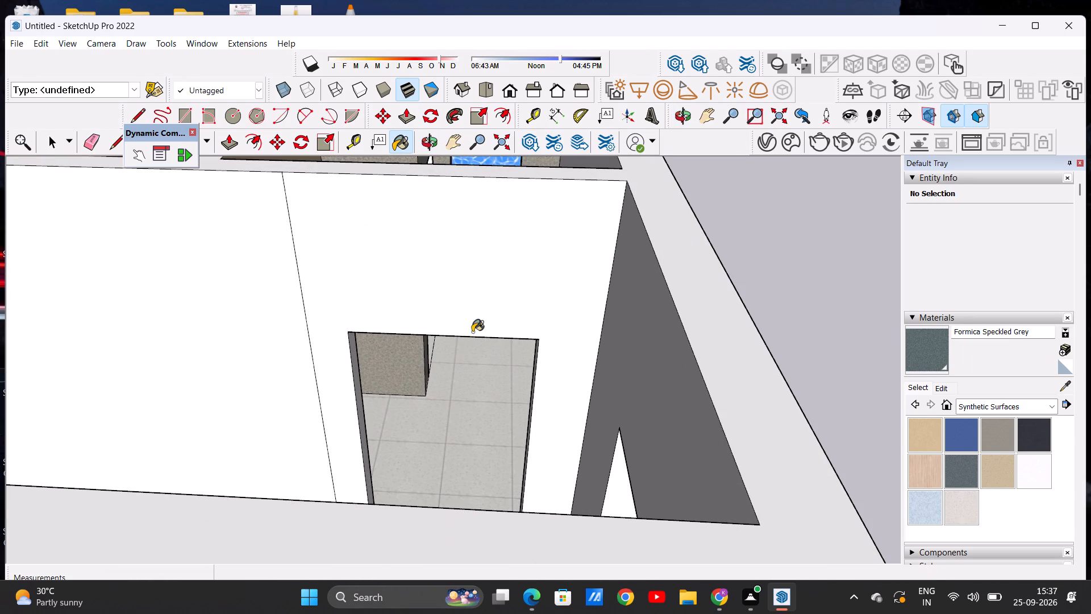
click(464, 321)
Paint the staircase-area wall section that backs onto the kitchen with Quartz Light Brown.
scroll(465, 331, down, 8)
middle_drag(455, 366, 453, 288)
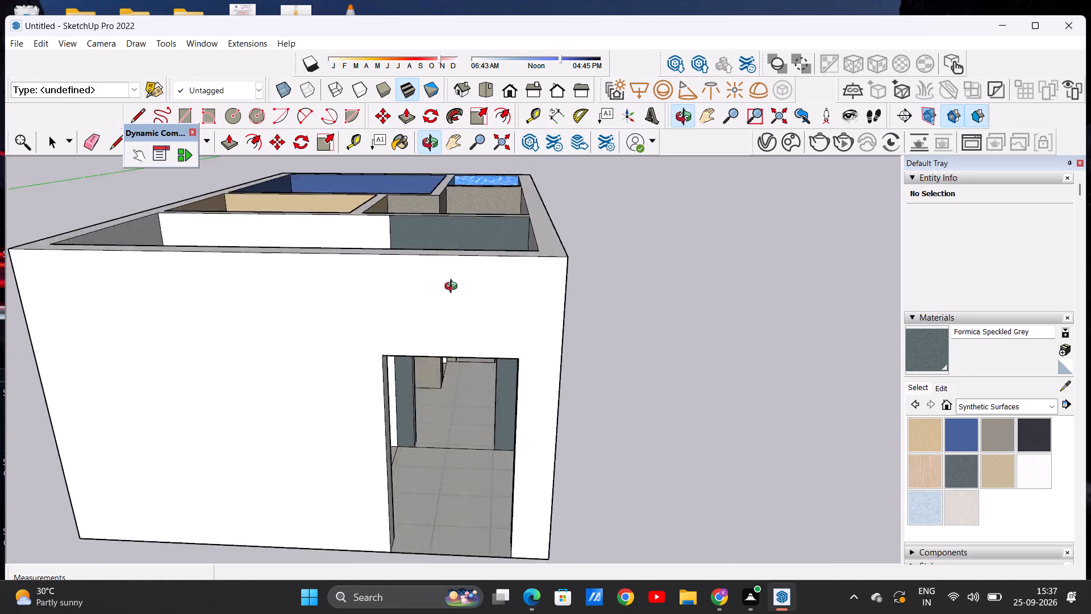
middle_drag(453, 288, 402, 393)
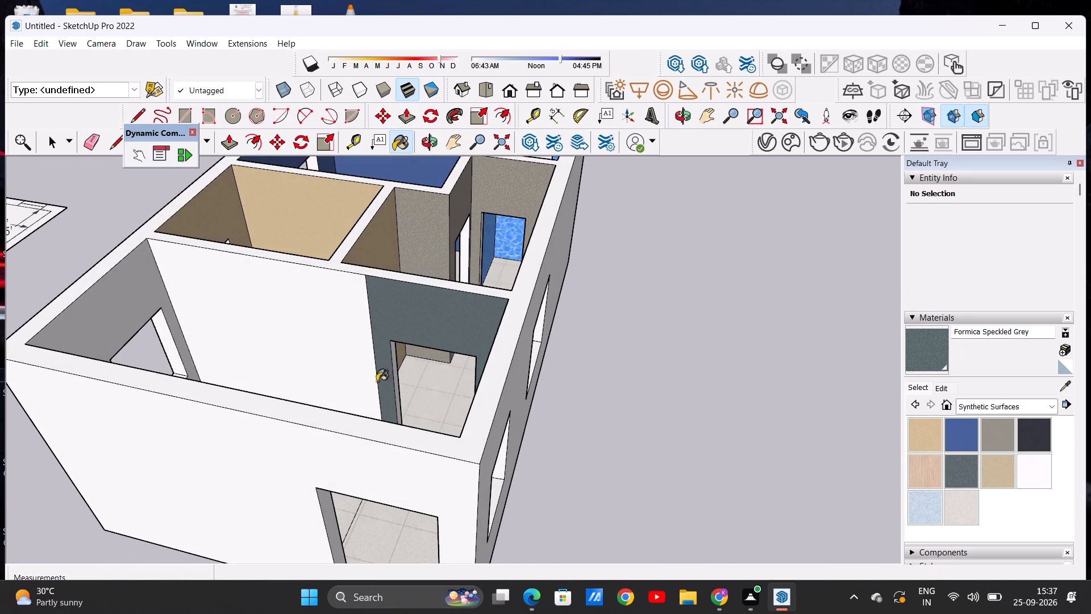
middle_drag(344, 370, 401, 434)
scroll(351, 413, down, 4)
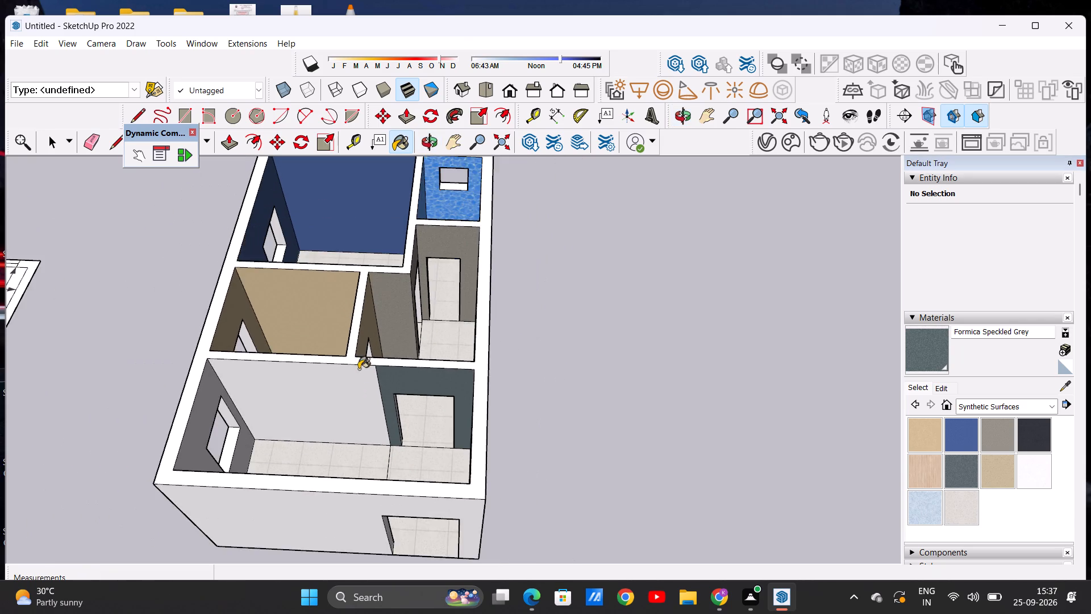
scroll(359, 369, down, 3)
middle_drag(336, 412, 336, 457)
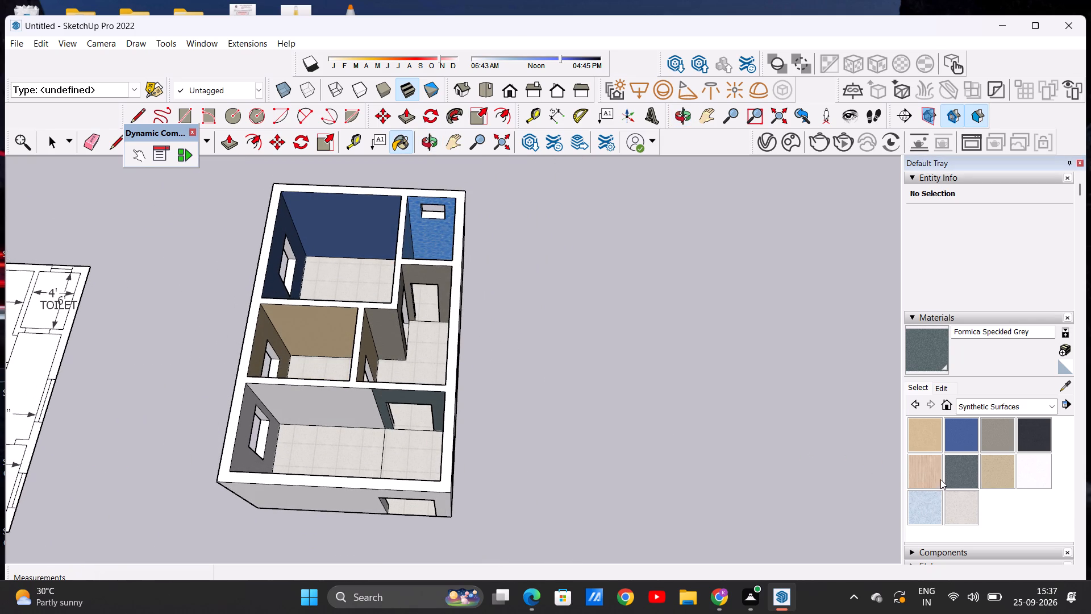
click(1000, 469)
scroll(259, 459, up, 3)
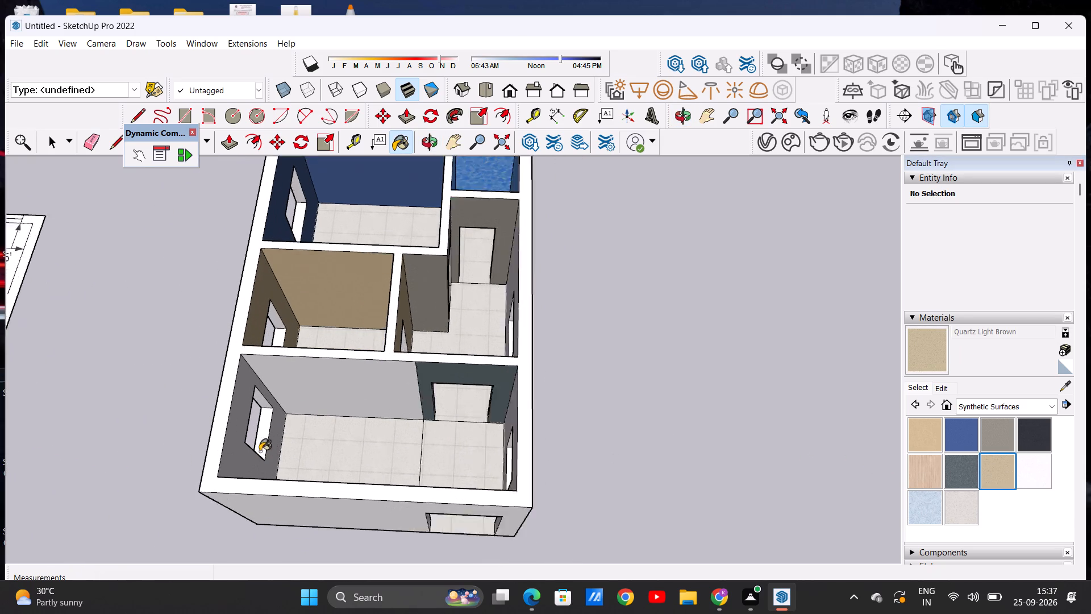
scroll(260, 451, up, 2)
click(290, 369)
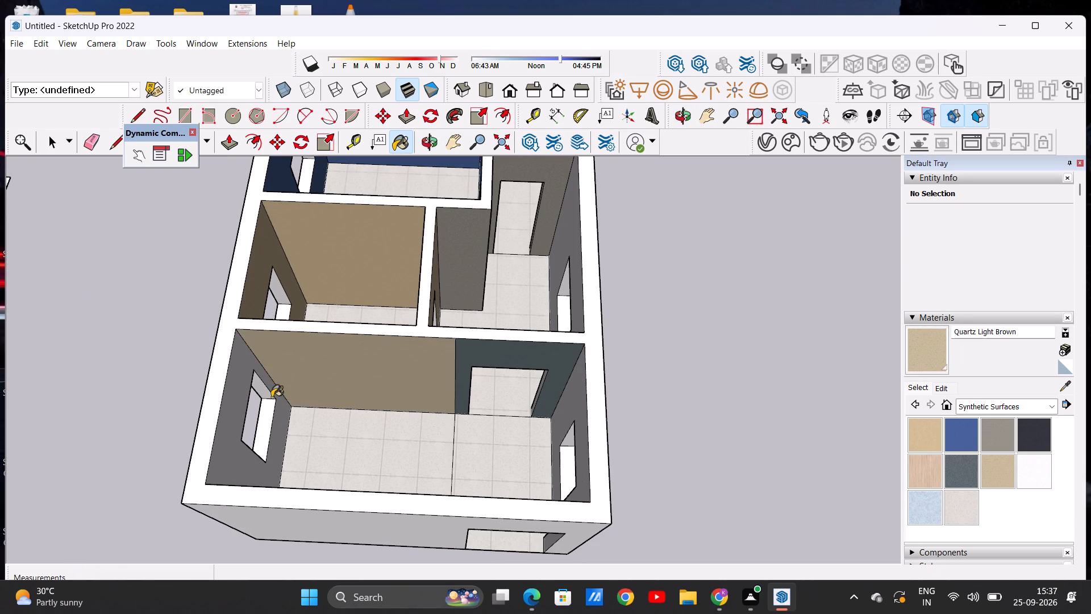
Repaint the wall section backing onto the kitchen with Formica Laminate Light.
click(925, 471)
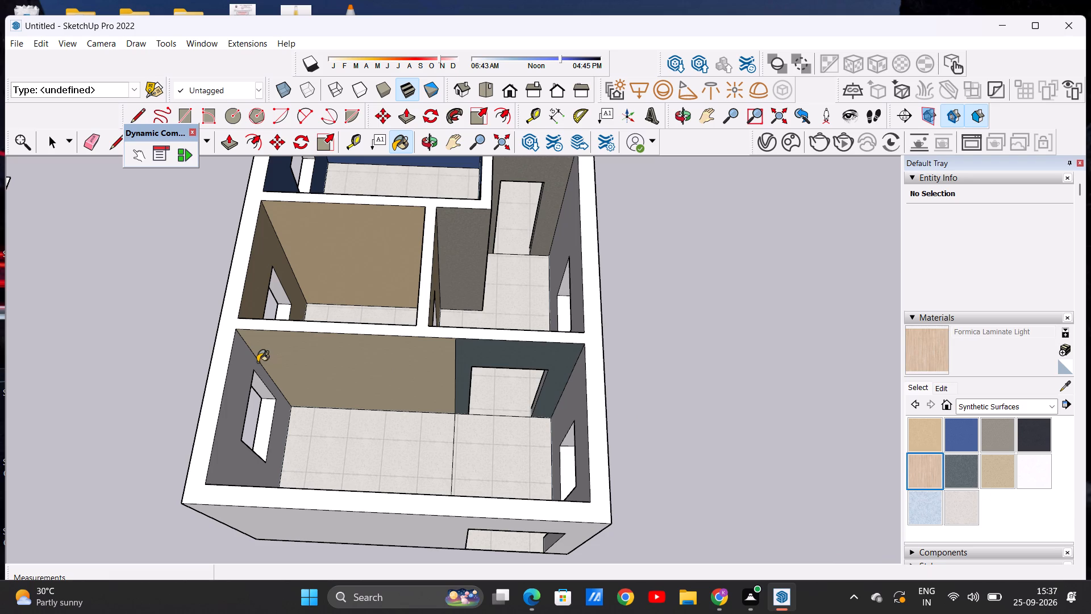
click(315, 360)
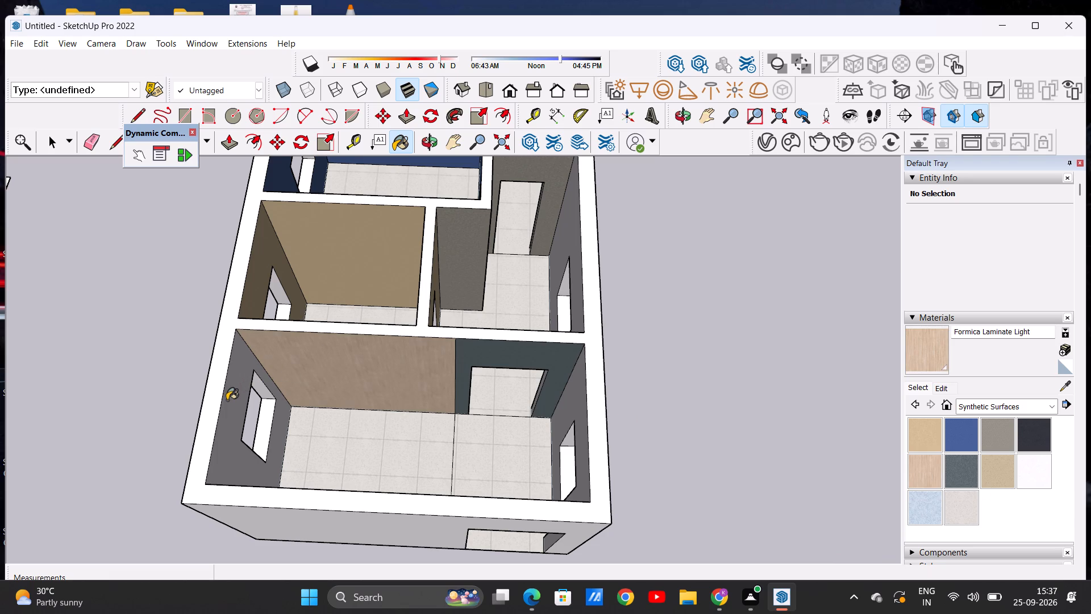
Paint the staircase area's window wall and both inner sections of the front wall with Formica Laminate Light.
click(227, 400)
middle_drag(449, 404, 66, 445)
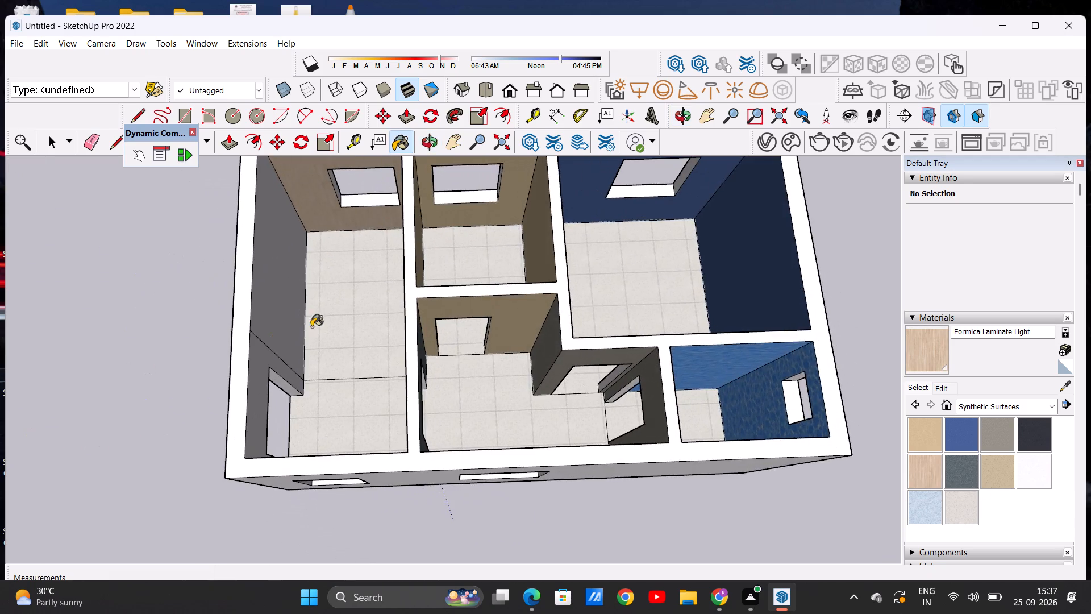
scroll(339, 308, up, 5)
click(178, 337)
scroll(333, 317, down, 5)
scroll(295, 404, up, 5)
click(209, 420)
scroll(251, 413, down, 5)
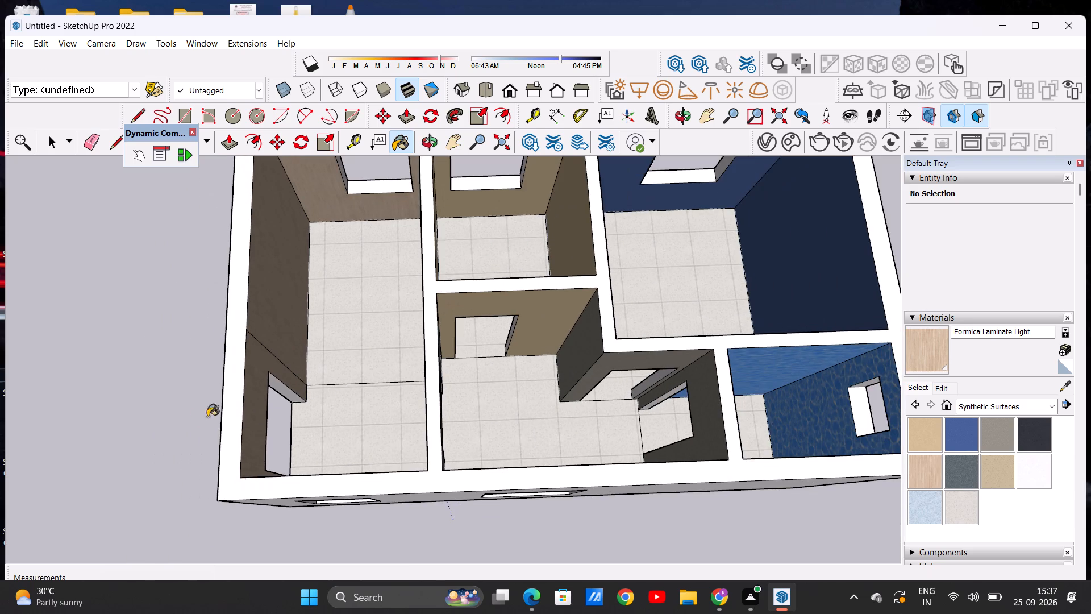
Examine the unpainted exterior walls and the painted rooms from several angles around the model.
middle_drag(190, 425, 494, 213)
scroll(388, 329, down, 7)
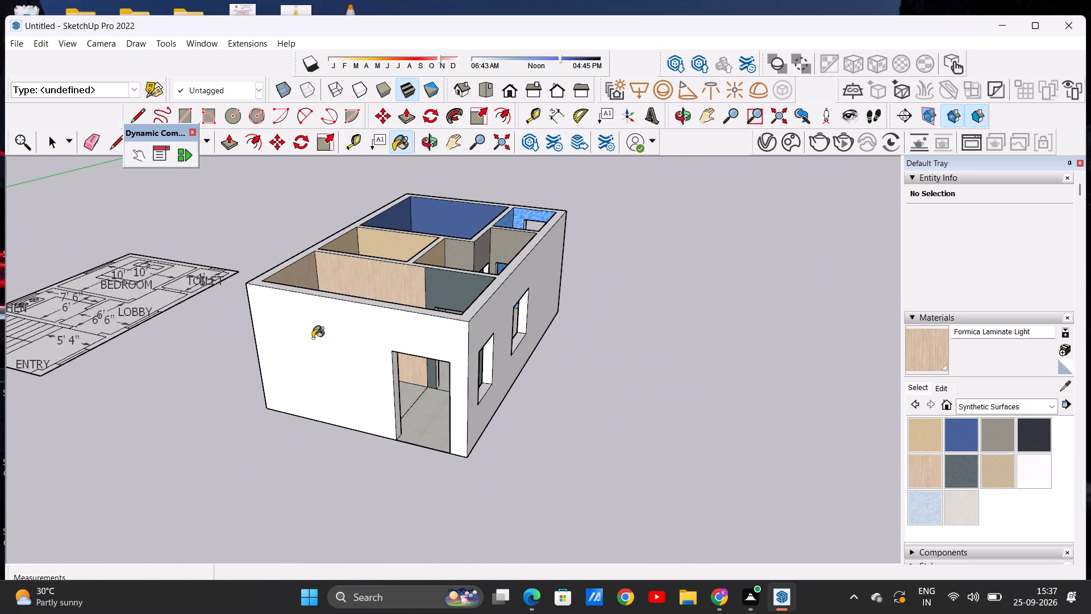
scroll(313, 339, down, 3)
middle_drag(298, 339, 372, 264)
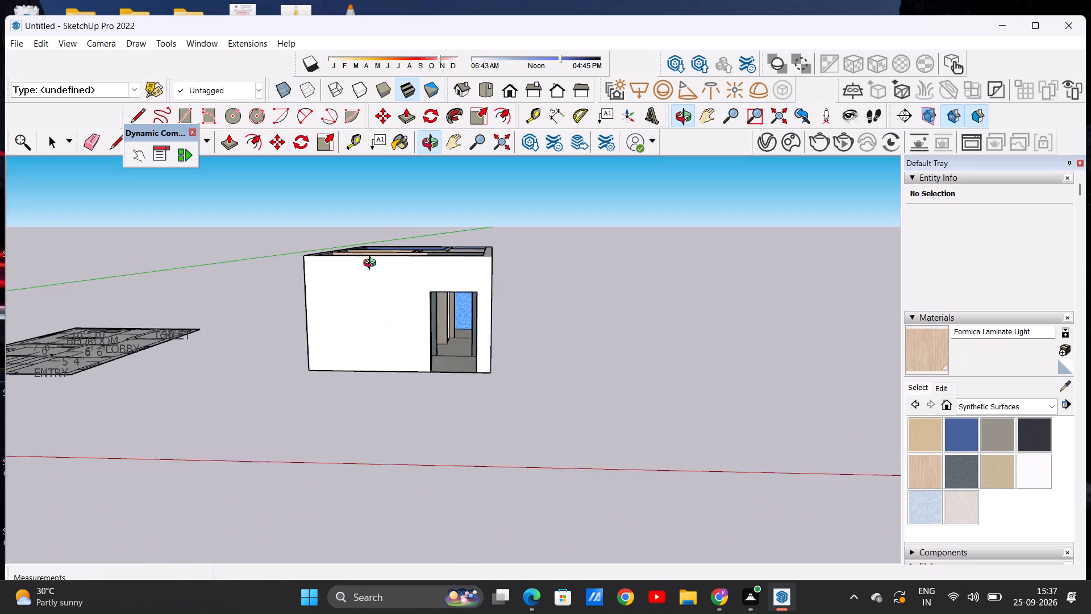
middle_drag(372, 264, 368, 271)
scroll(368, 306, up, 6)
key(space)
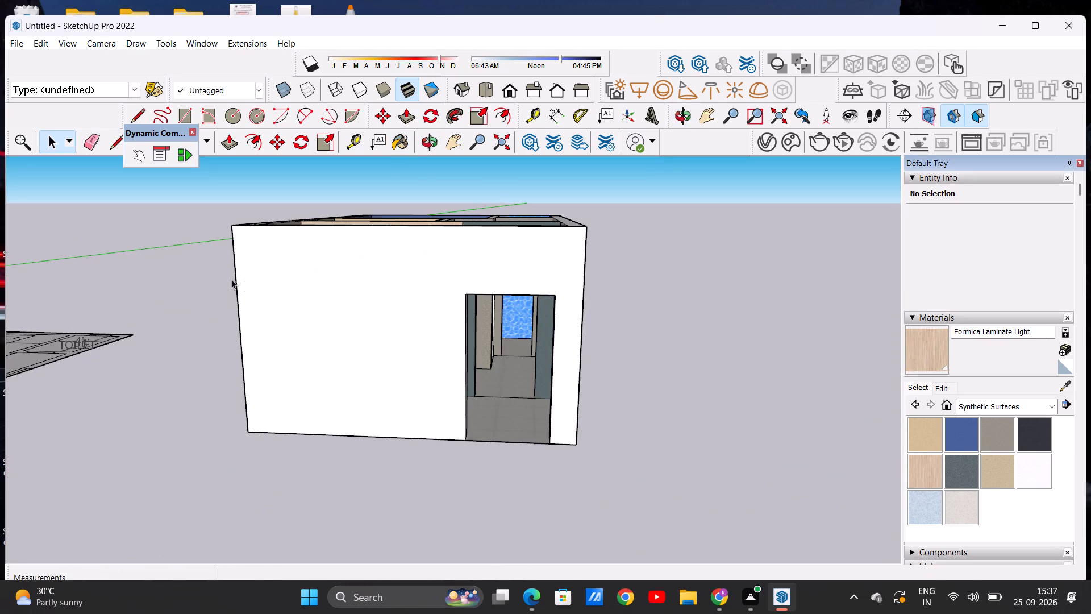
middle_drag(237, 281, 182, 352)
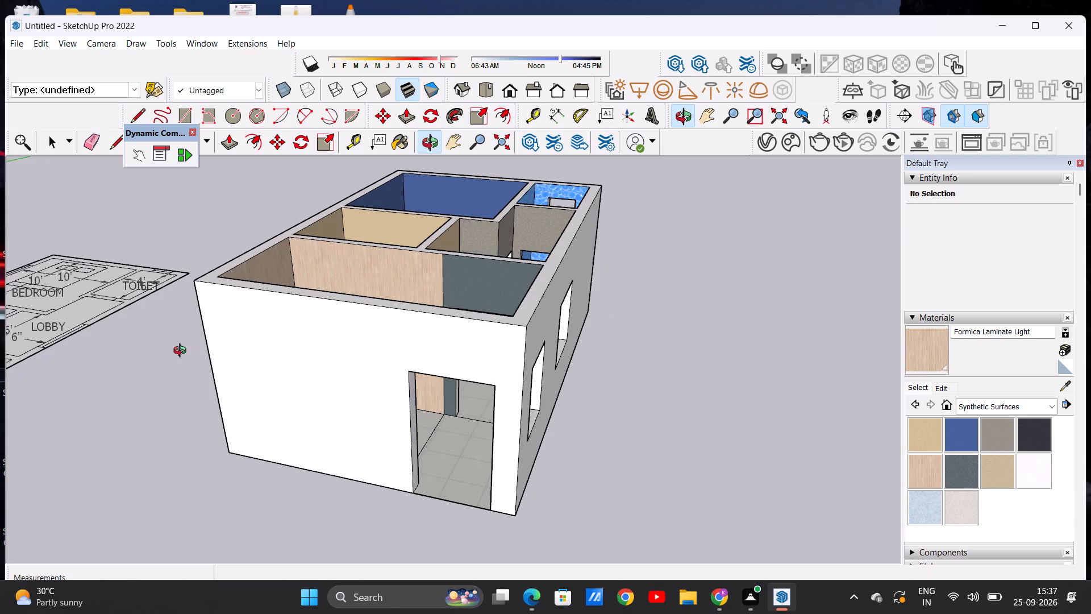
middle_drag(182, 352, 137, 343)
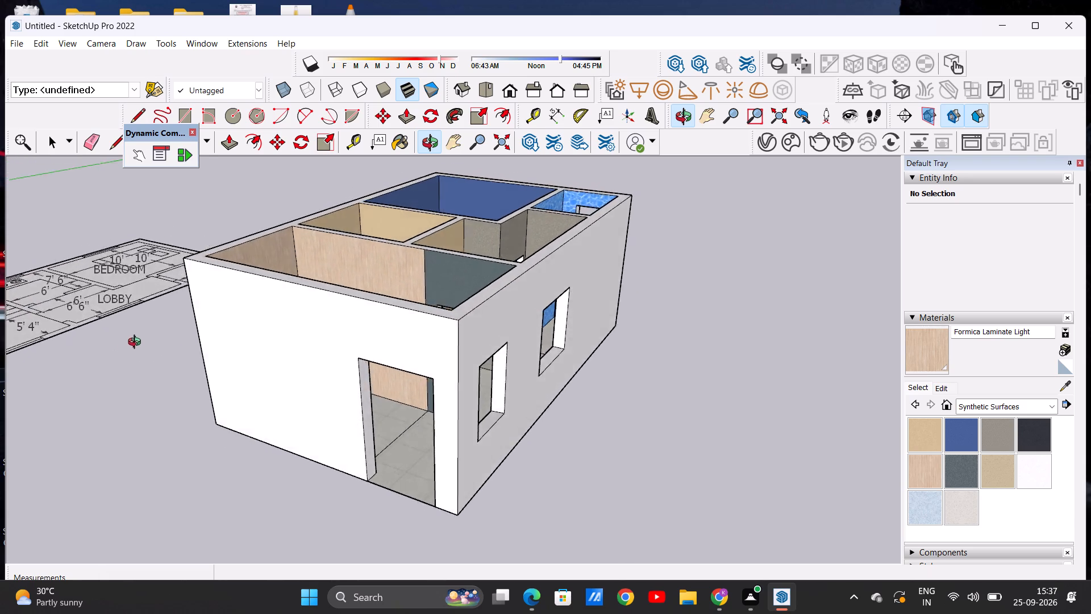
middle_drag(137, 343, 243, 314)
scroll(239, 352, down, 13)
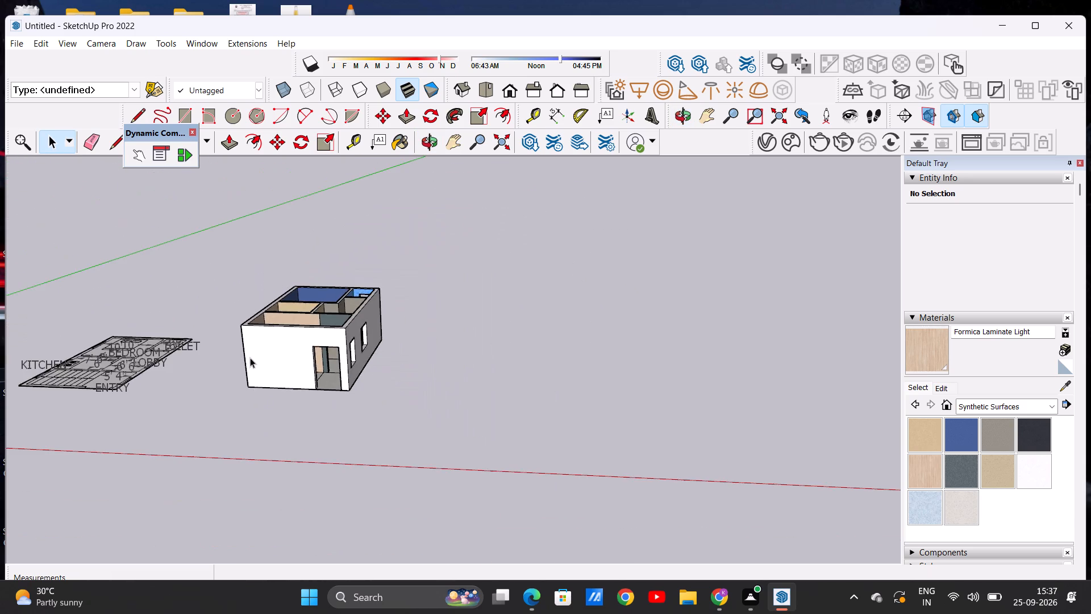
middle_drag(248, 363, 278, 320)
scroll(290, 383, up, 4)
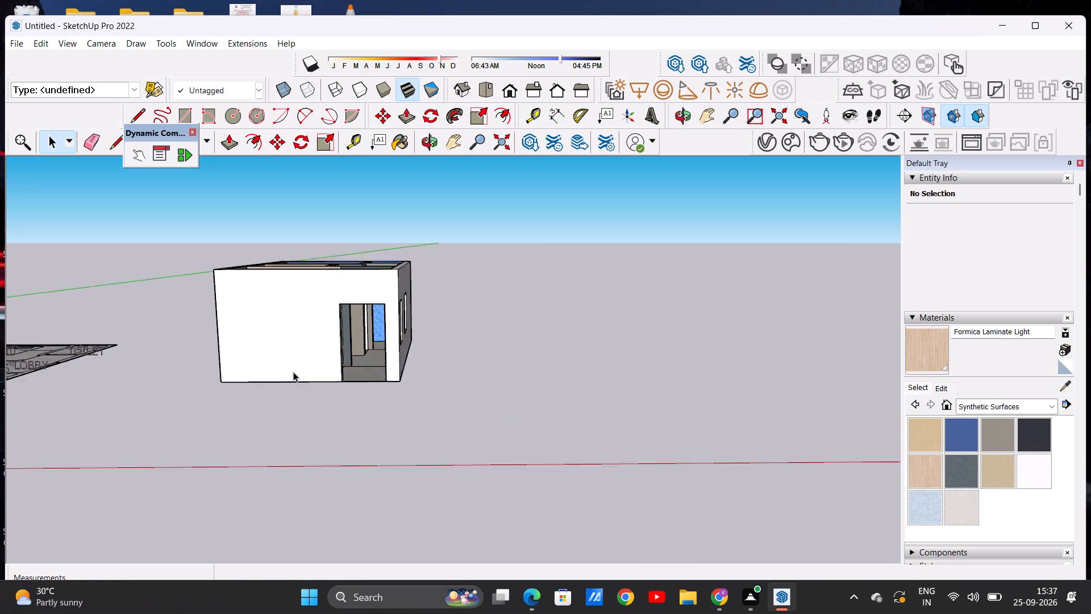
scroll(293, 372, up, 4)
middle_drag(287, 338, 293, 337)
scroll(305, 316, up, 4)
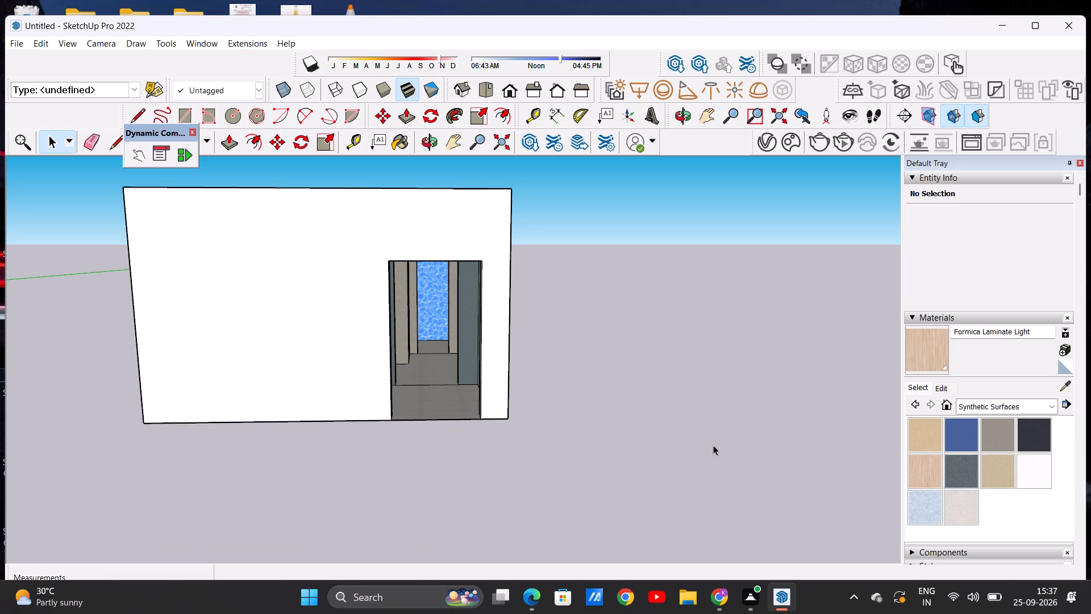
Paint the front exterior wall and both long exterior side walls with Cladding Siding White from the Brick, Cladding and Siding materials.
click(1051, 406)
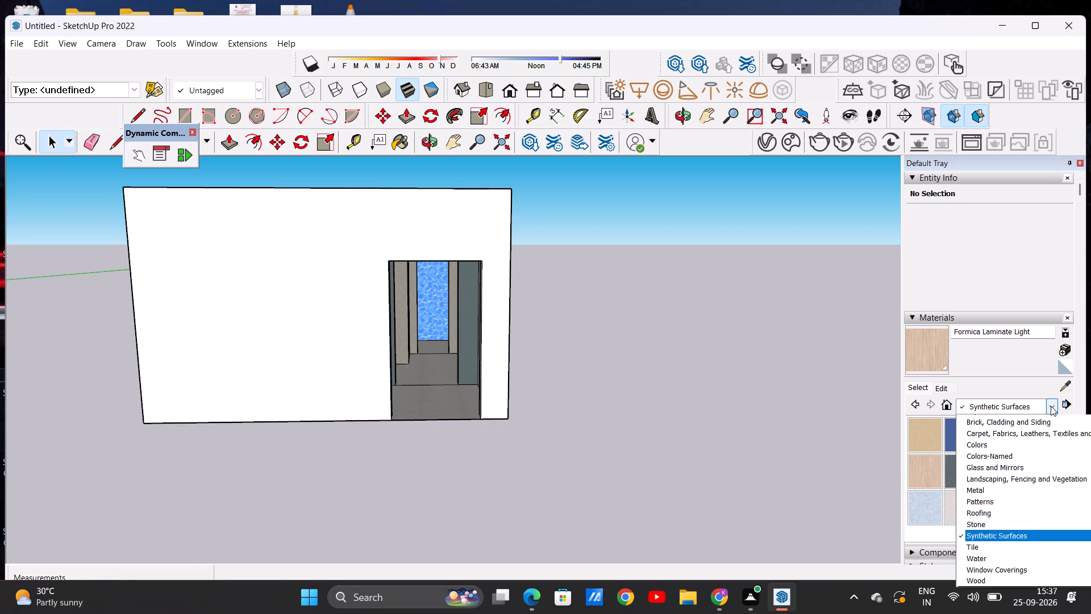
click(1061, 432)
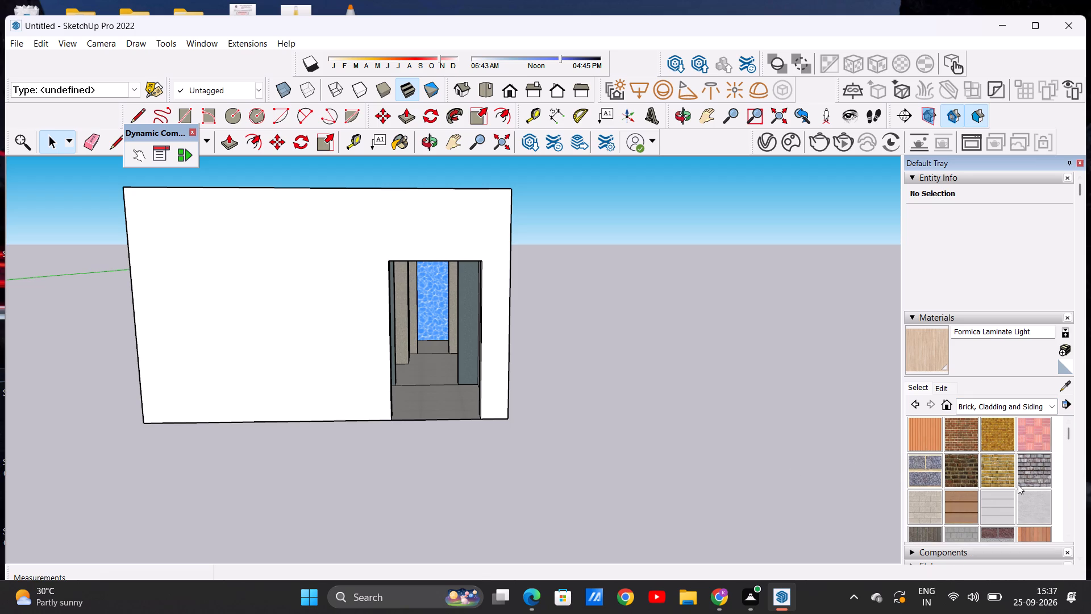
click(999, 502)
click(262, 325)
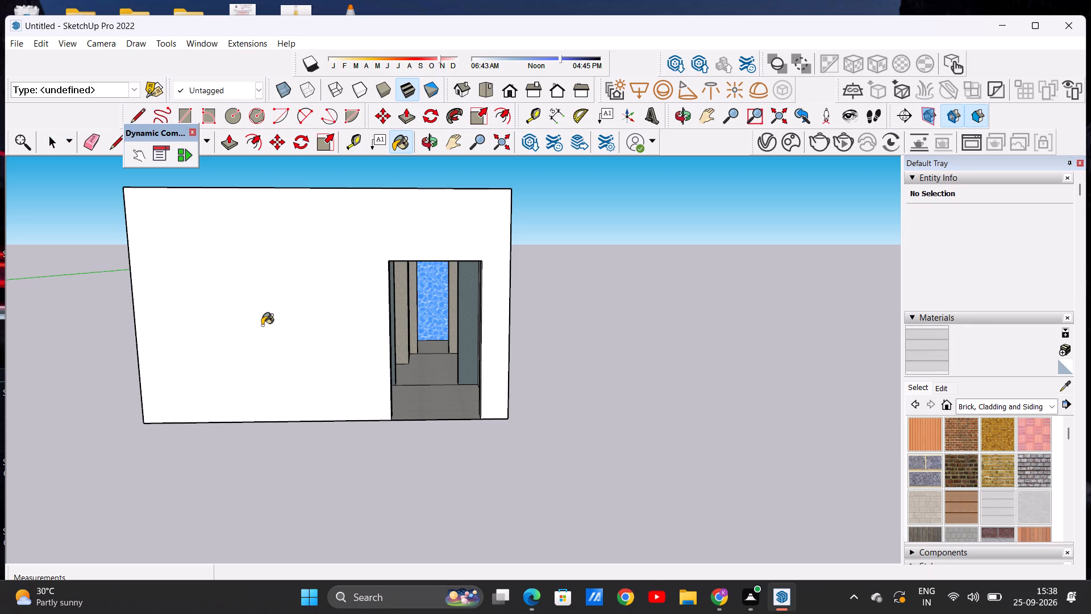
click(256, 296)
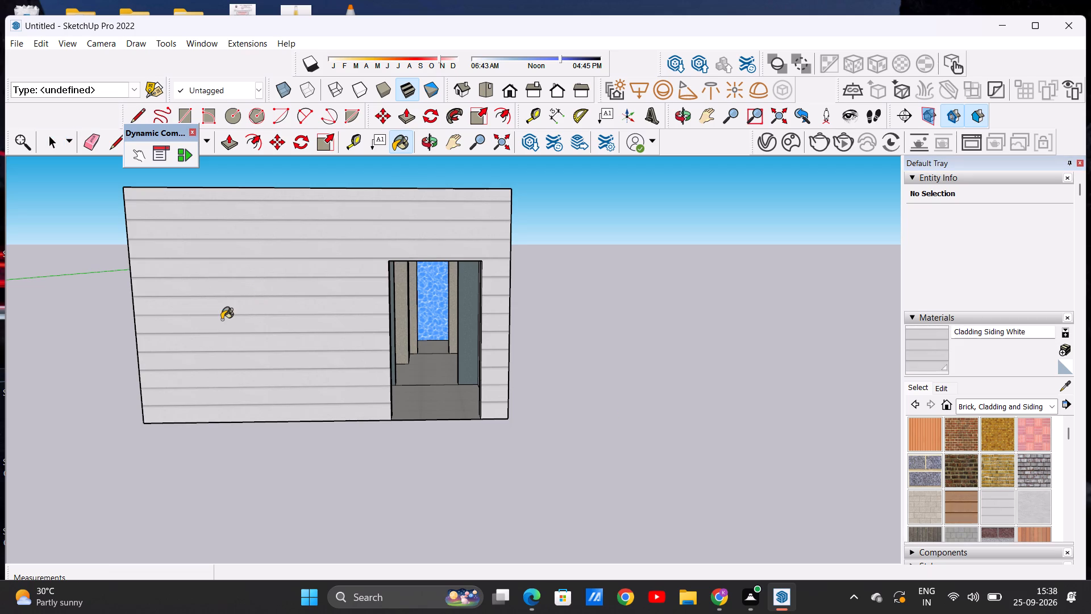
middle_drag(218, 321, 397, 335)
click(338, 351)
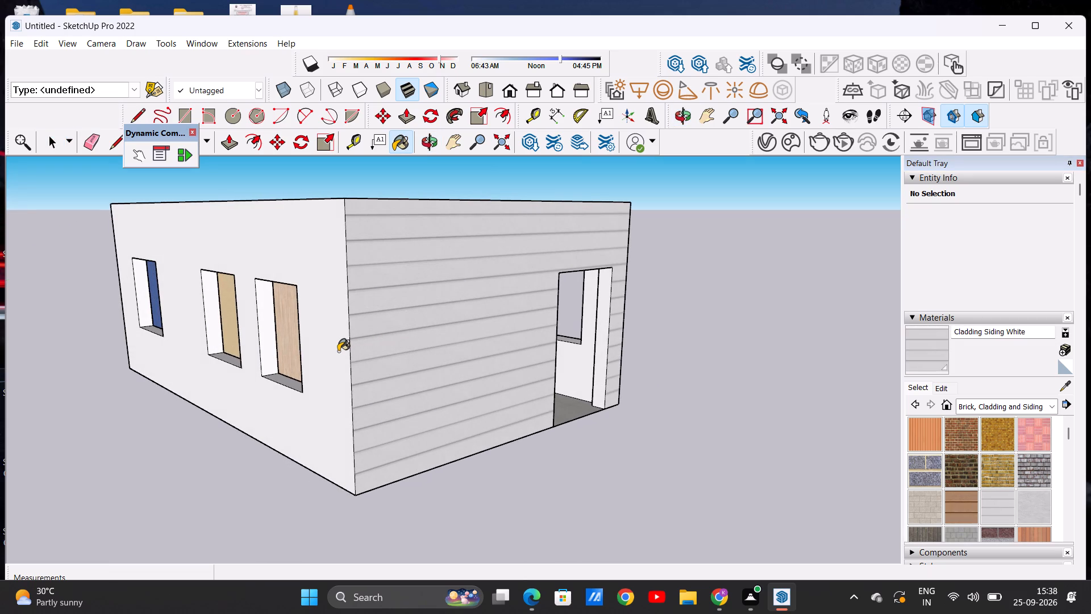
middle_drag(434, 348, 15, 381)
scroll(376, 286, up, 5)
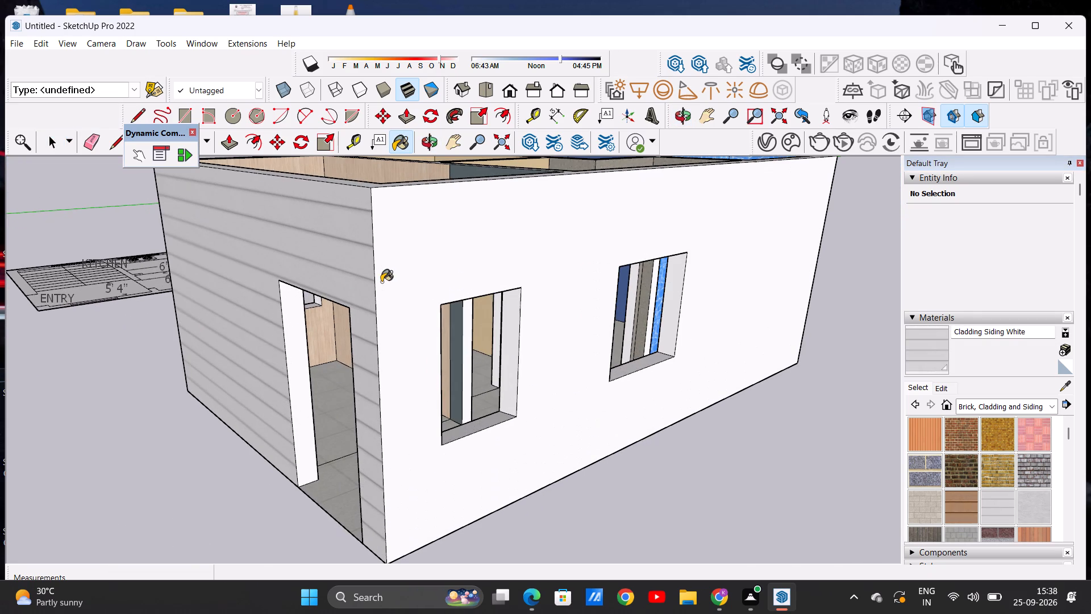
click(393, 275)
middle_drag(378, 337, 506, 329)
scroll(505, 358, down, 3)
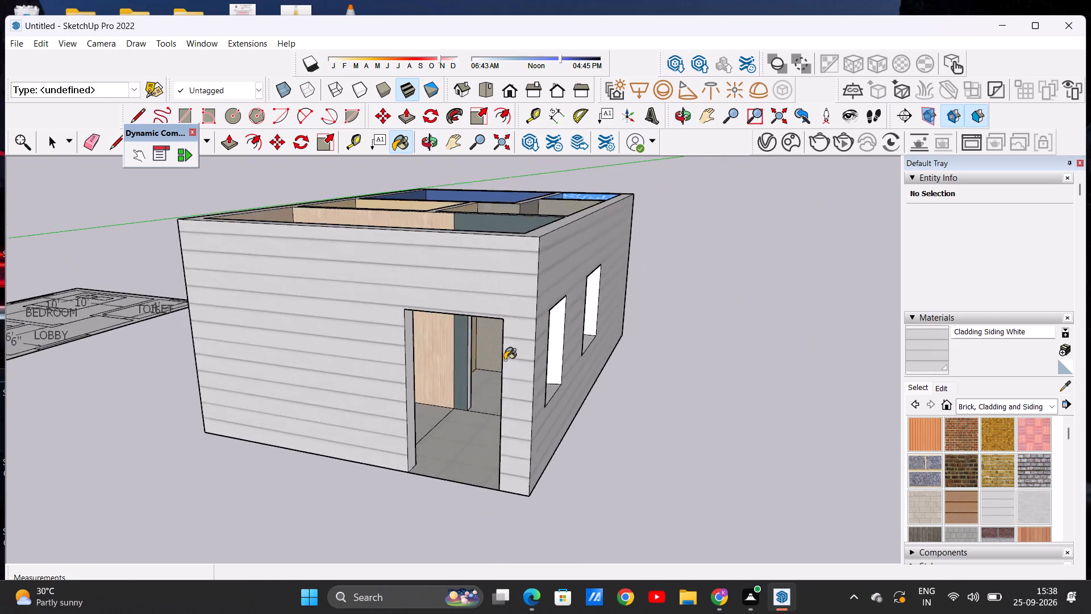
Repaint the front exterior wall around the main door with Cladding Siding Tan.
scroll(505, 360, down, 7)
middle_drag(360, 352, 440, 361)
scroll(499, 324, up, 3)
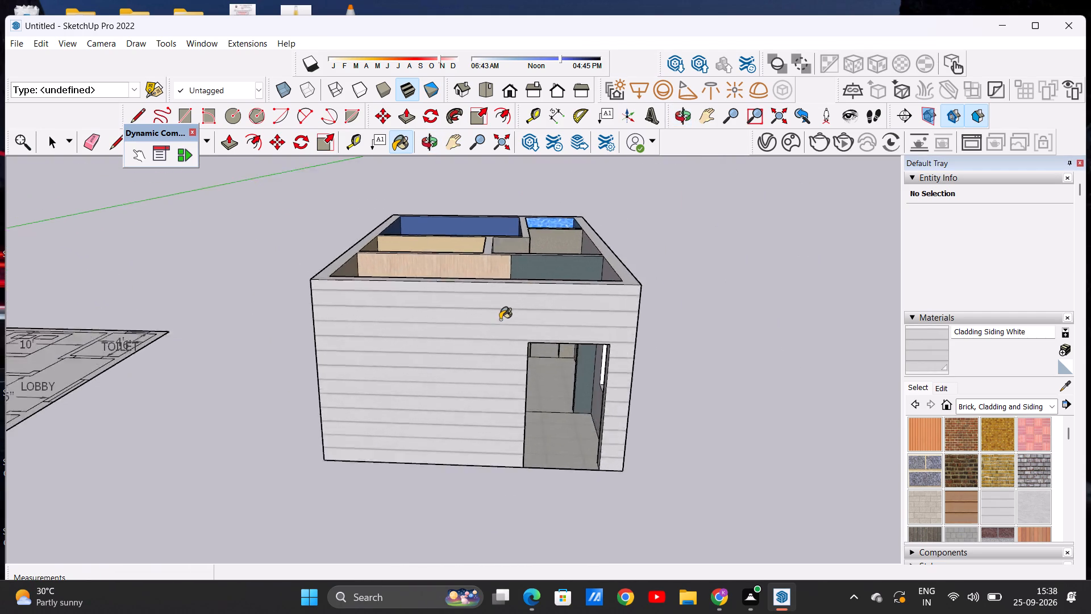
scroll(500, 320, up, 14)
scroll(450, 331, down, 18)
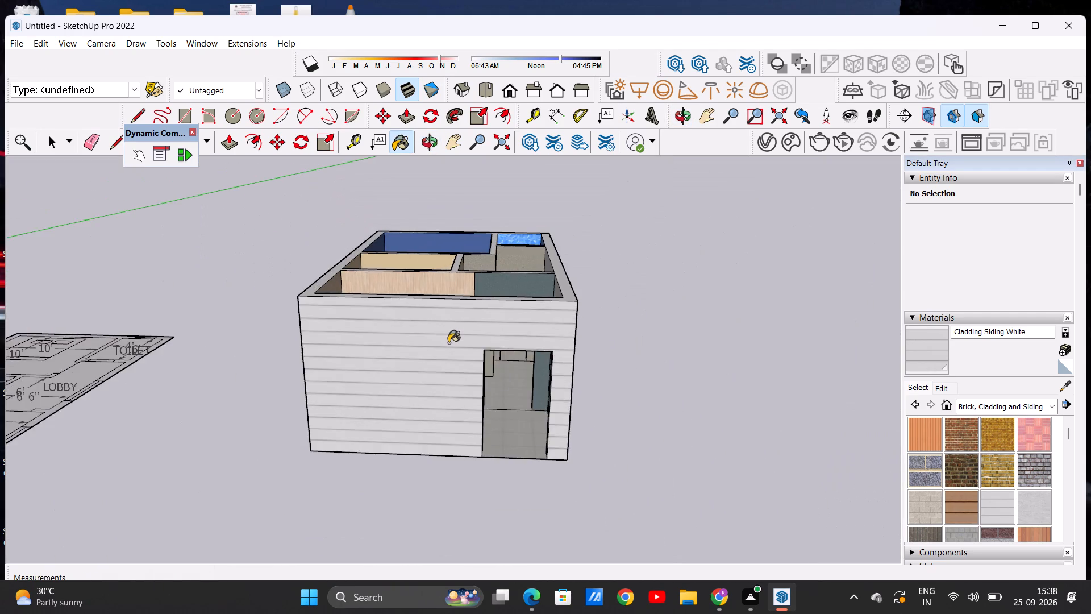
scroll(448, 343, down, 4)
click(961, 499)
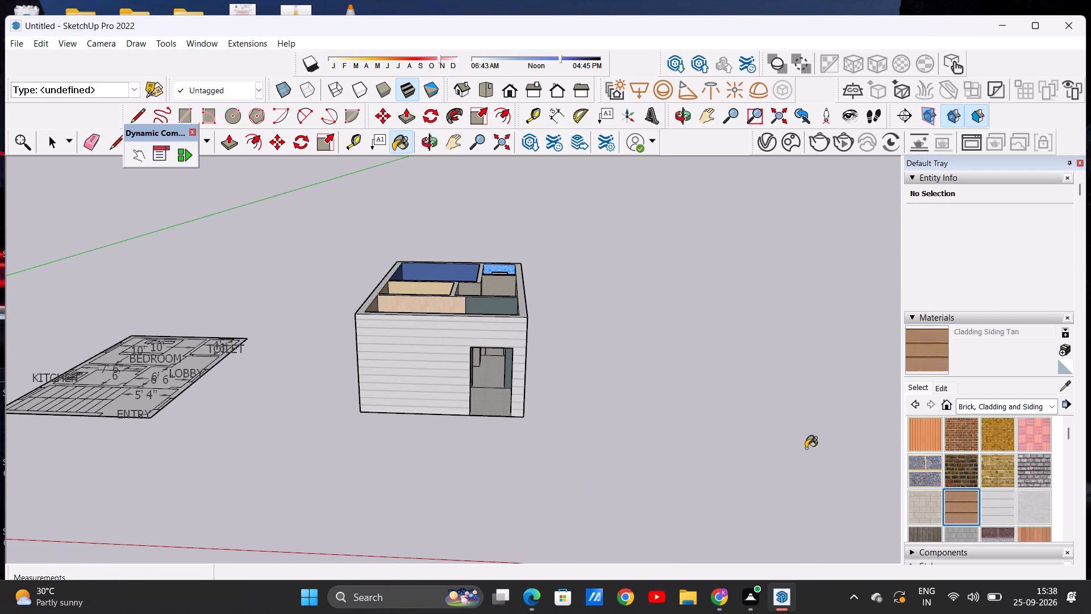
click(398, 349)
Examine the front wall's tan cladding up close and from the corner where it meets the white side cladding.
scroll(413, 365, up, 10)
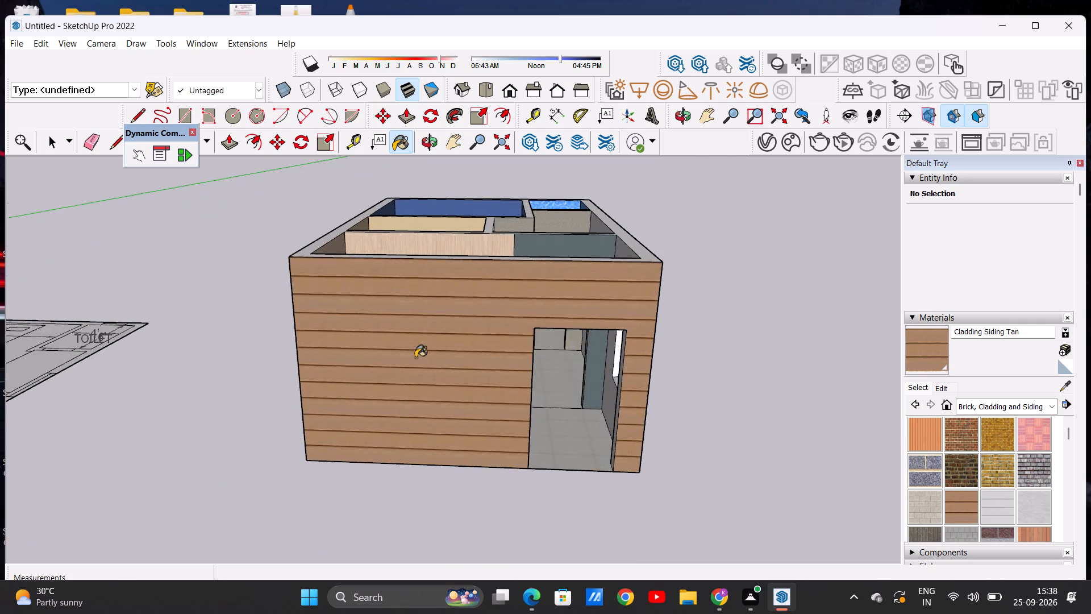
scroll(415, 358, up, 10)
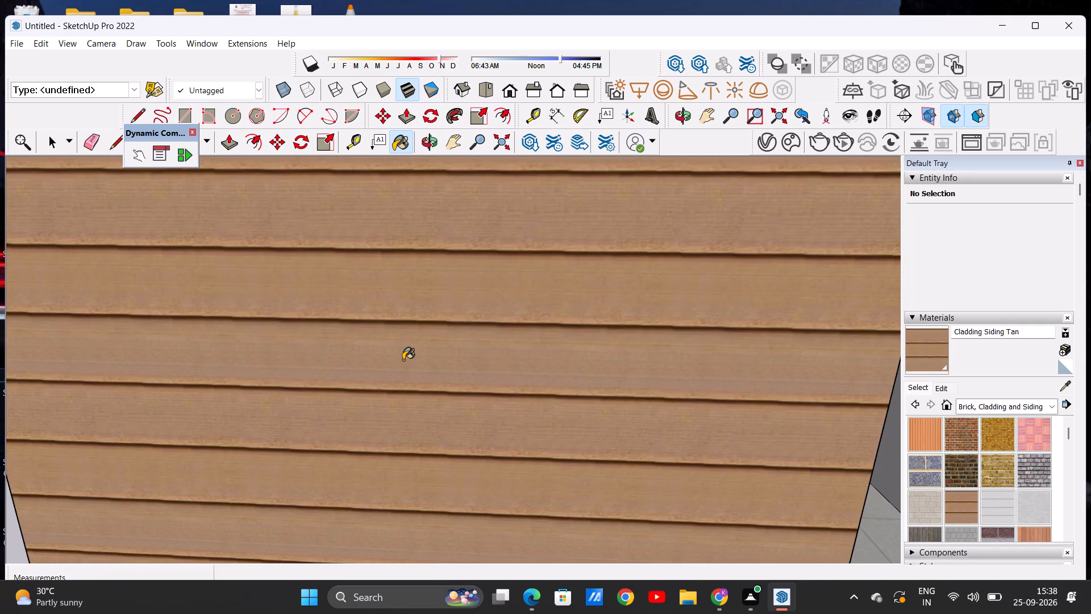
scroll(401, 360, up, 20)
scroll(401, 360, up, 3)
scroll(391, 354, down, 20)
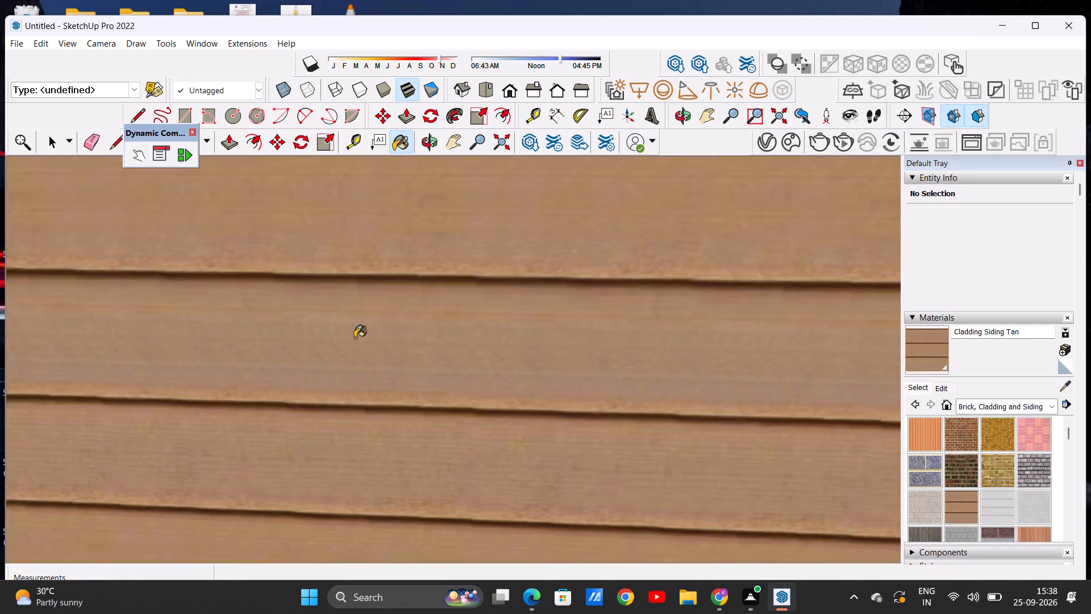
scroll(355, 338, down, 20)
scroll(355, 338, down, 10)
middle_drag(359, 332, 389, 291)
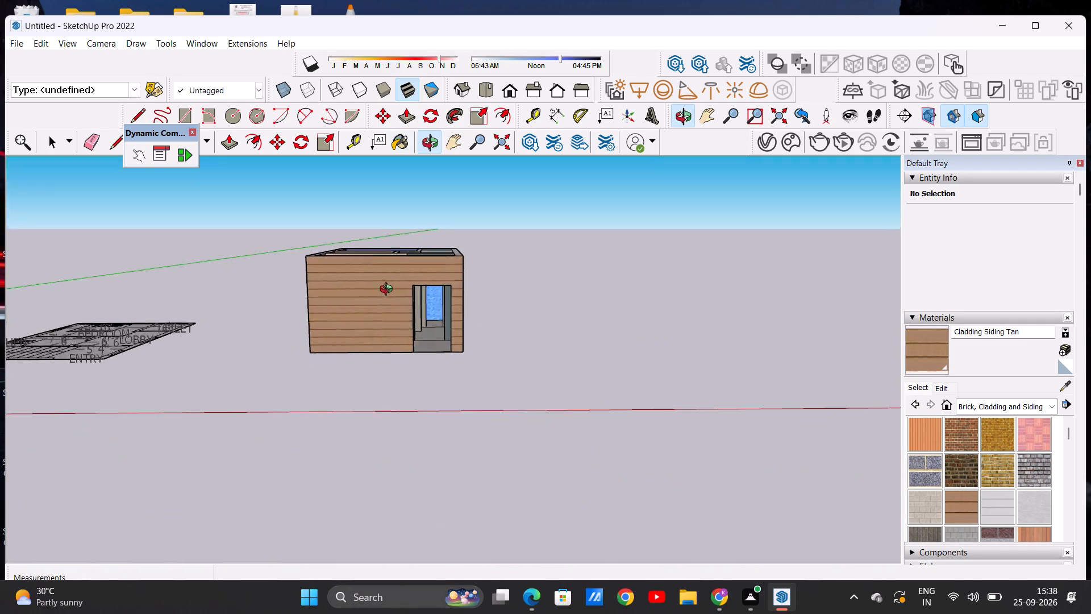
middle_drag(389, 291, 187, 347)
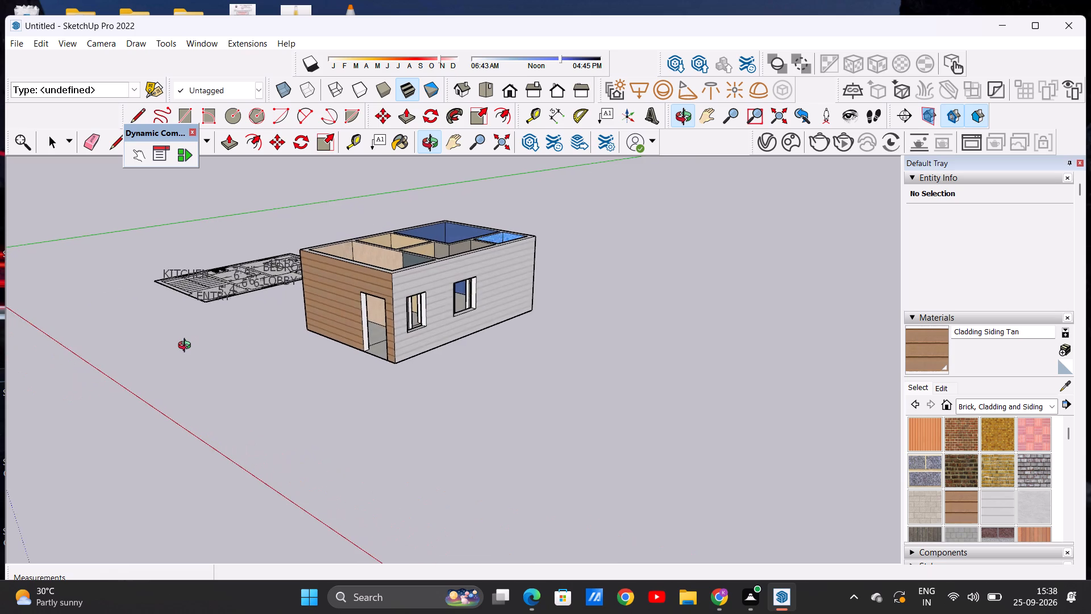
middle_drag(187, 347, 182, 347)
scroll(292, 291, up, 9)
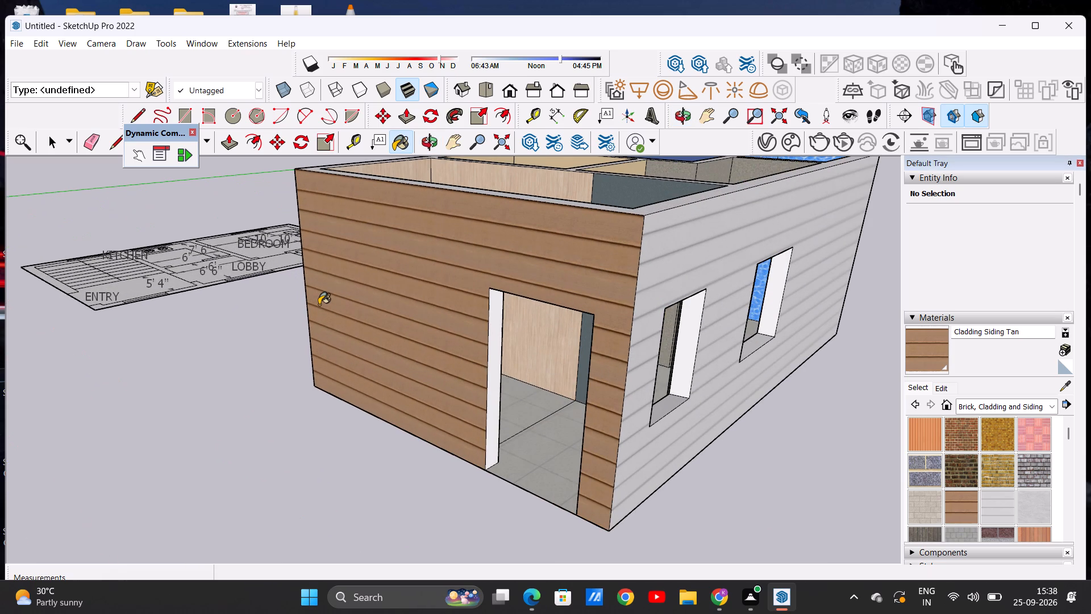
key(space)
key(space)
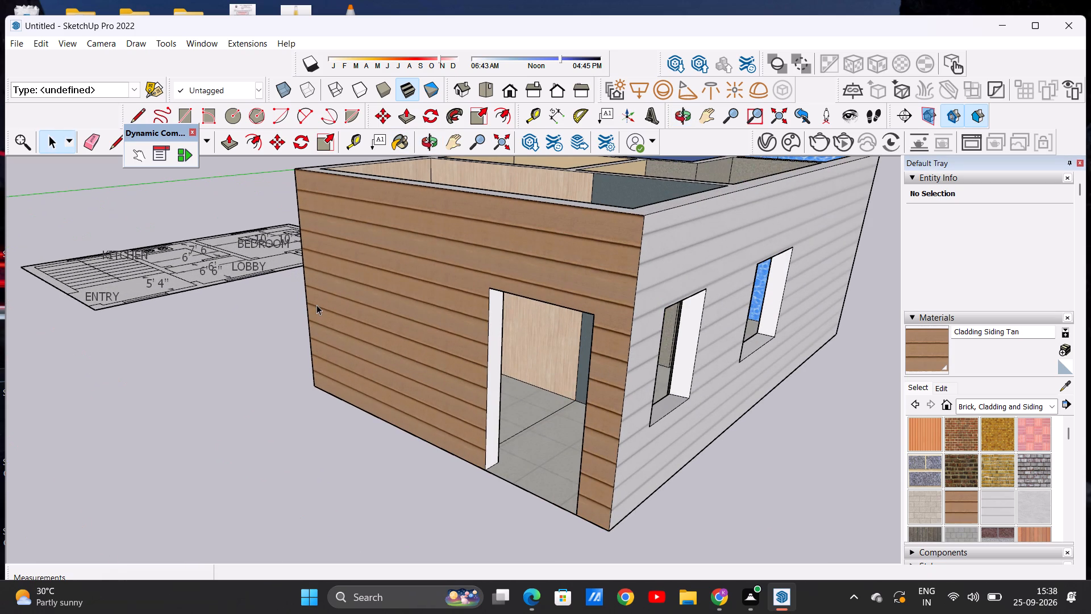
Examine the finished model from above and from the front, including its painted rooms and the floor plan beside it.
scroll(317, 305, down, 8)
middle_drag(342, 312, 488, 366)
scroll(456, 344, down, 9)
middle_drag(487, 295, 530, 412)
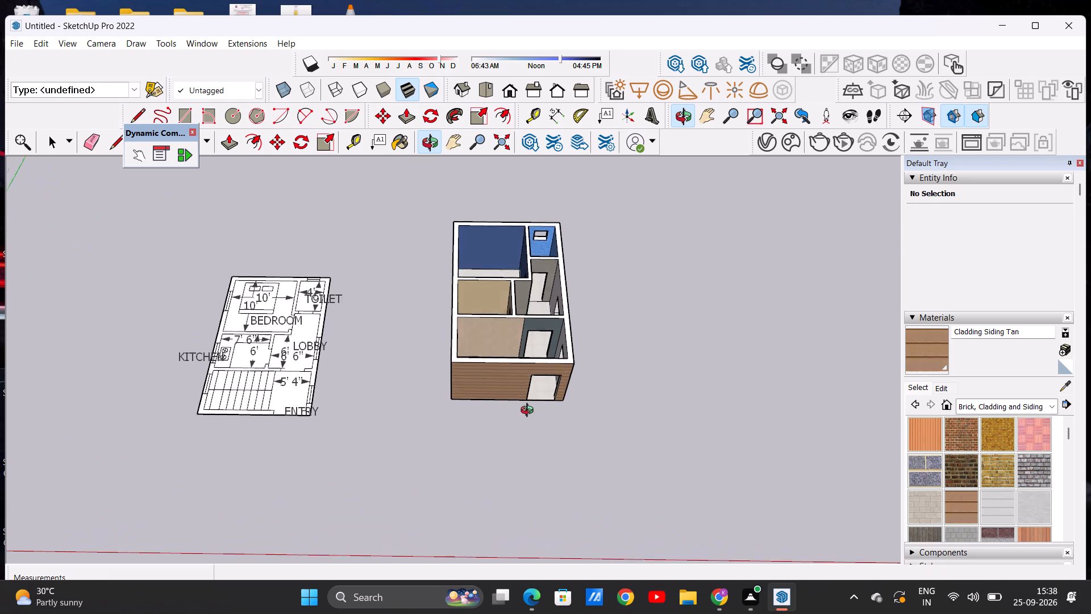
middle_drag(530, 412, 538, 505)
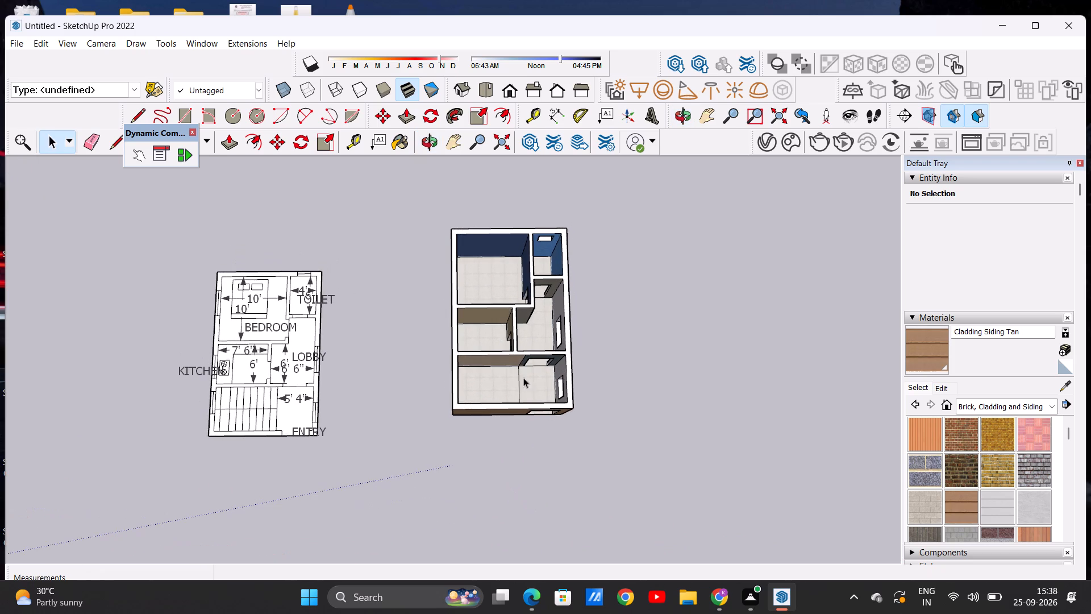
scroll(523, 371, up, 8)
scroll(512, 348, down, 4)
middle_drag(535, 350, 518, 256)
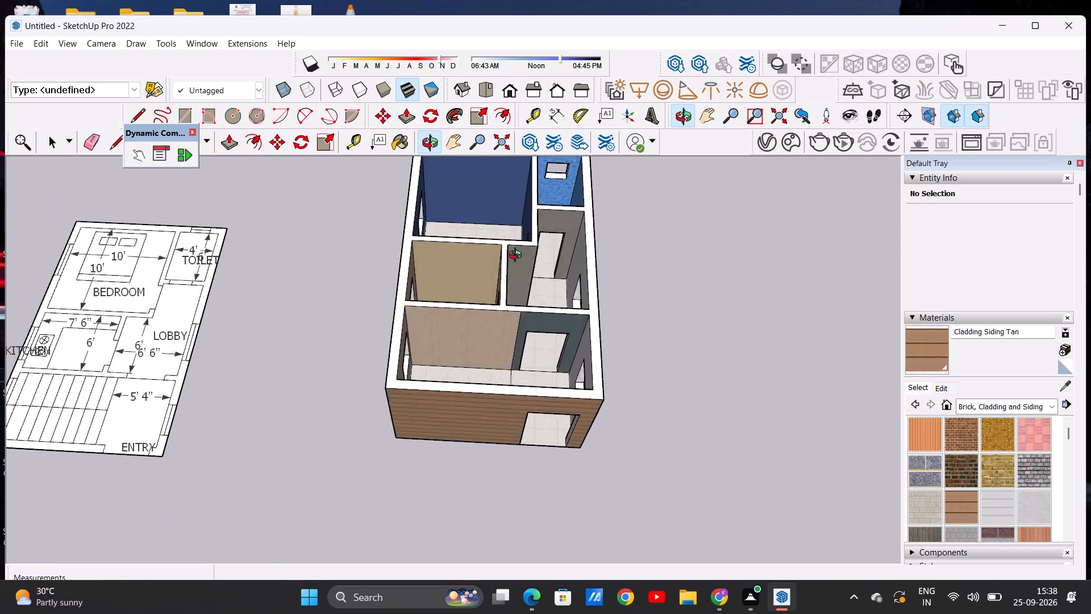
middle_drag(518, 256, 495, 190)
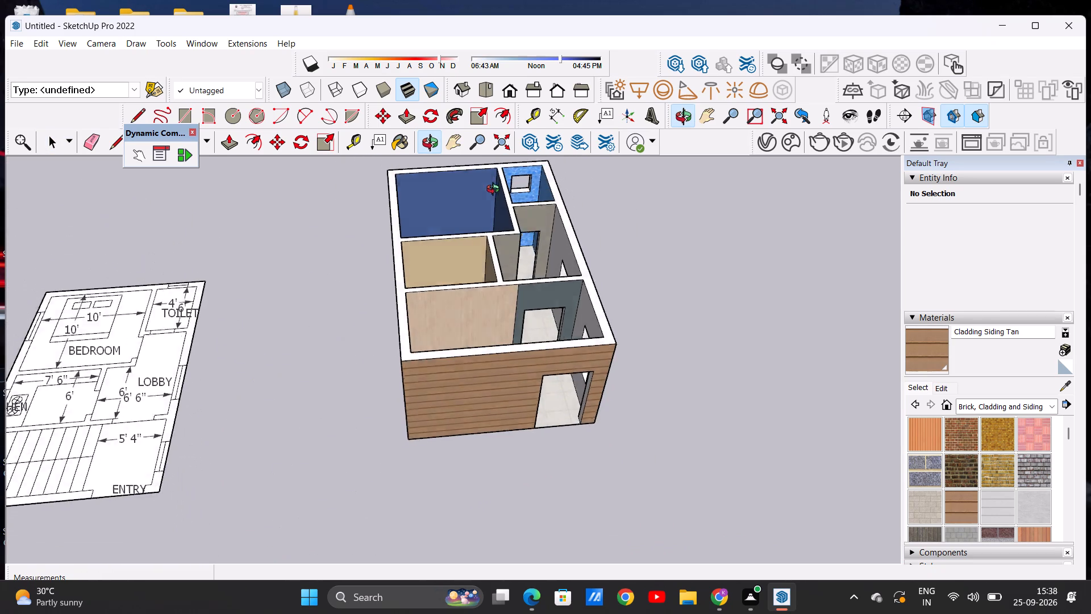
middle_drag(495, 190, 494, 188)
middle_drag(554, 422, 507, 282)
scroll(500, 293, down, 10)
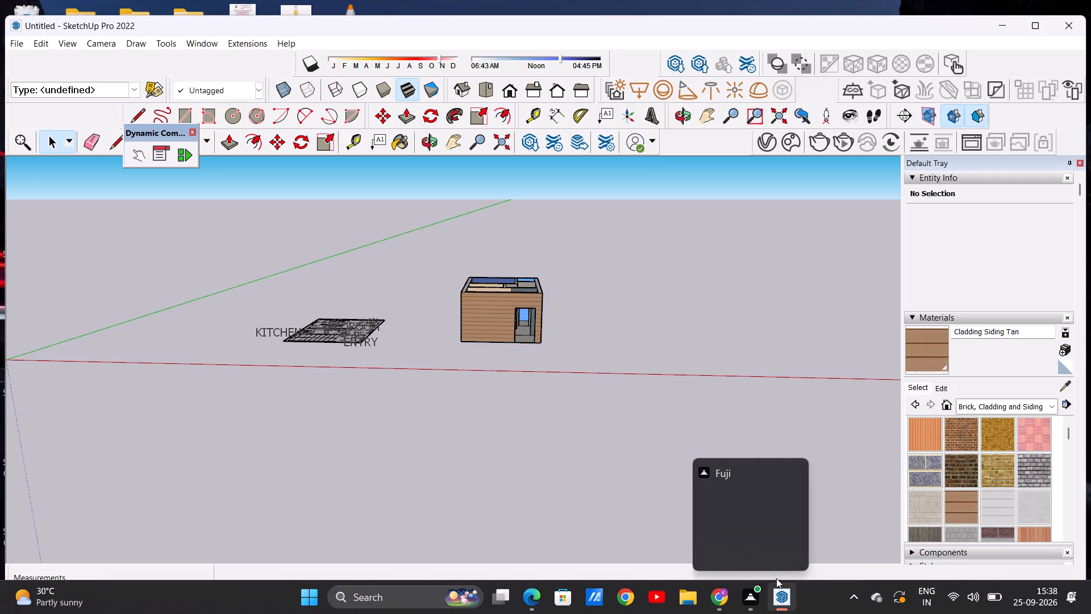
click(766, 540)
scroll(465, 279, down, 4)
scroll(495, 281, up, 5)
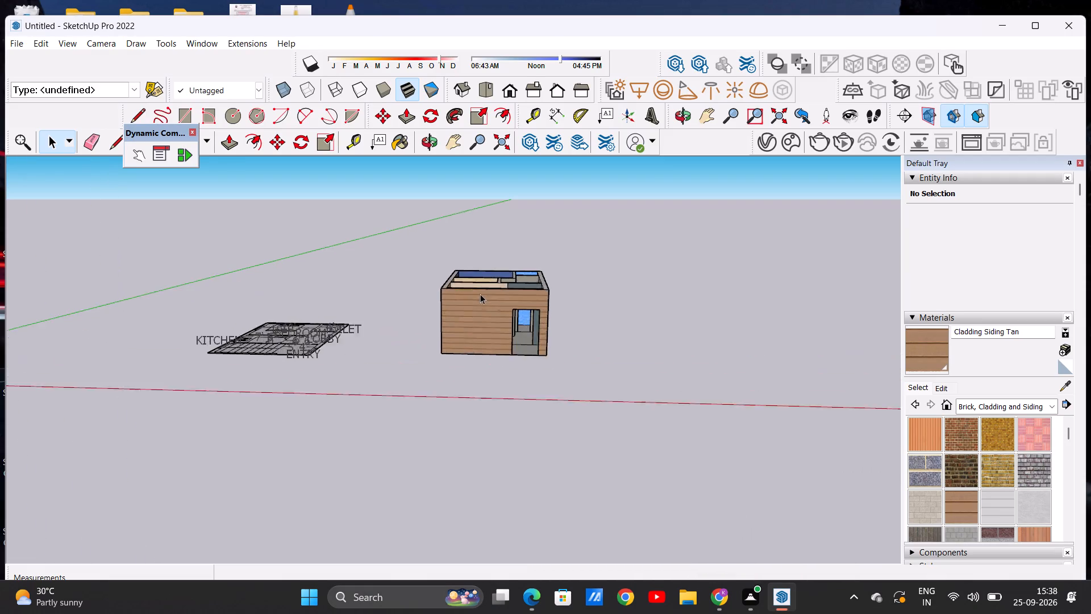
scroll(480, 294, up, 7)
scroll(410, 304, down, 6)
middle_drag(477, 312, 488, 507)
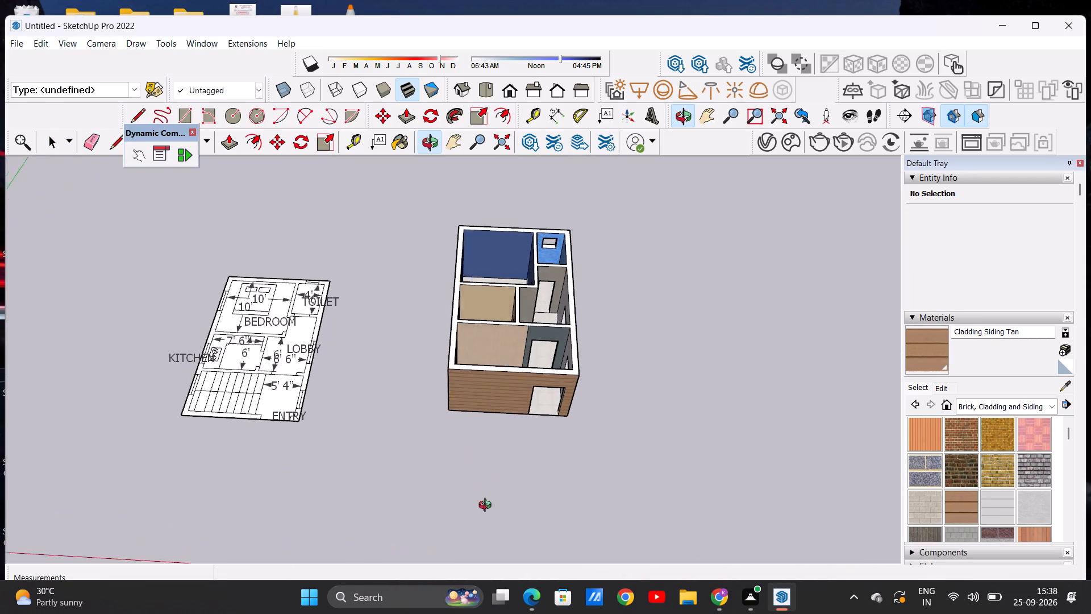
middle_drag(488, 507, 488, 507)
scroll(560, 300, up, 20)
scroll(560, 300, up, 1)
scroll(509, 351, down, 8)
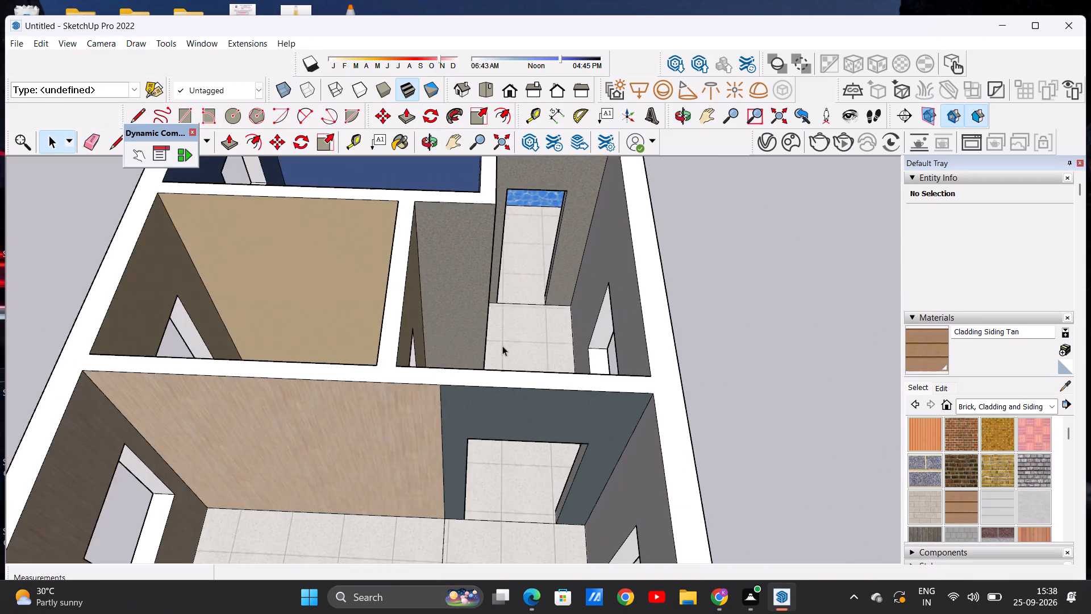
Paint the rear exterior wall, the one with the small toilet window, with Cladding Siding White.
scroll(502, 346, down, 7)
middle_drag(498, 408, 485, 420)
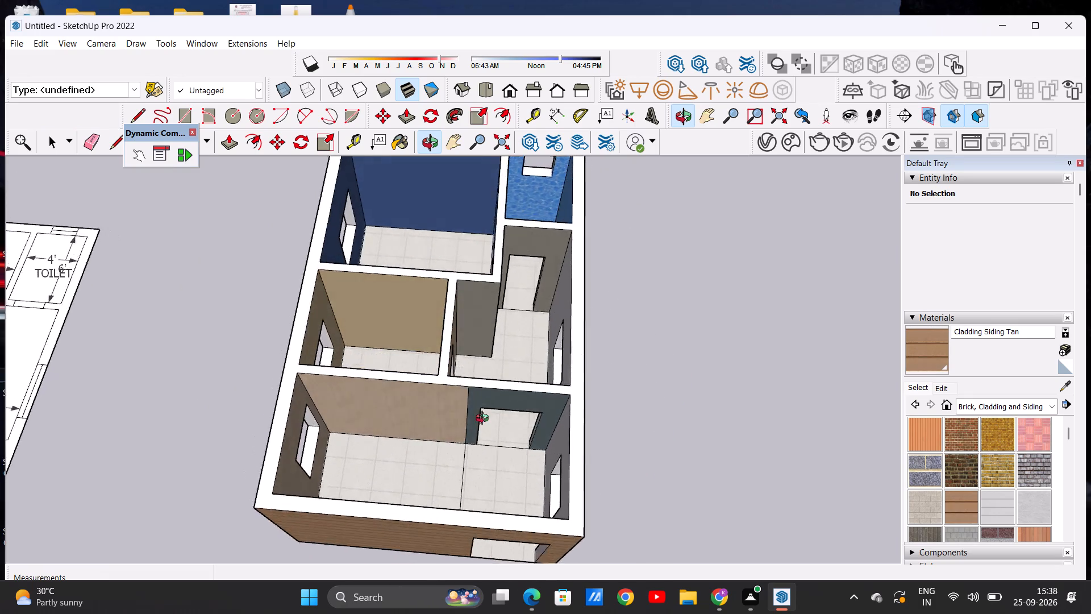
middle_drag(485, 420, 485, 247)
scroll(476, 362, up, 14)
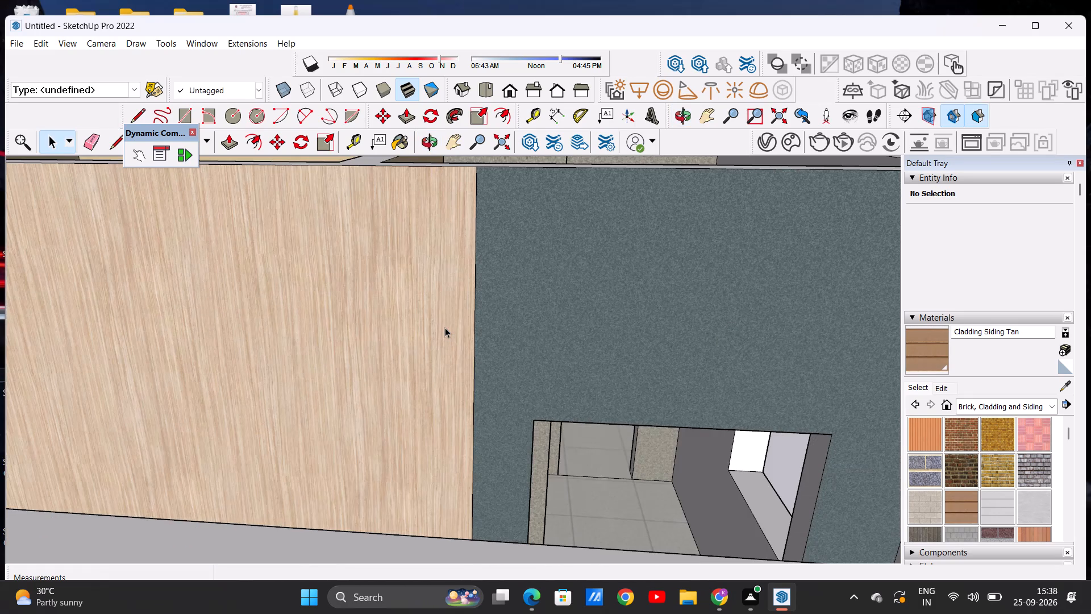
scroll(447, 321, down, 11)
middle_drag(241, 345, 823, 301)
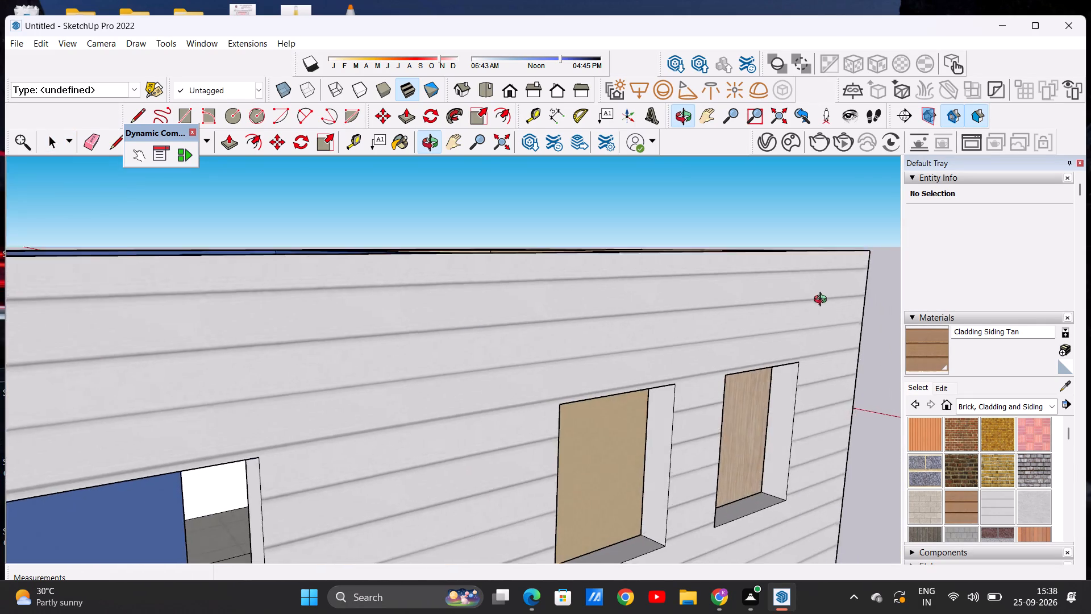
middle_drag(823, 301, 706, 309)
scroll(692, 283, down, 12)
middle_drag(351, 349, 661, 353)
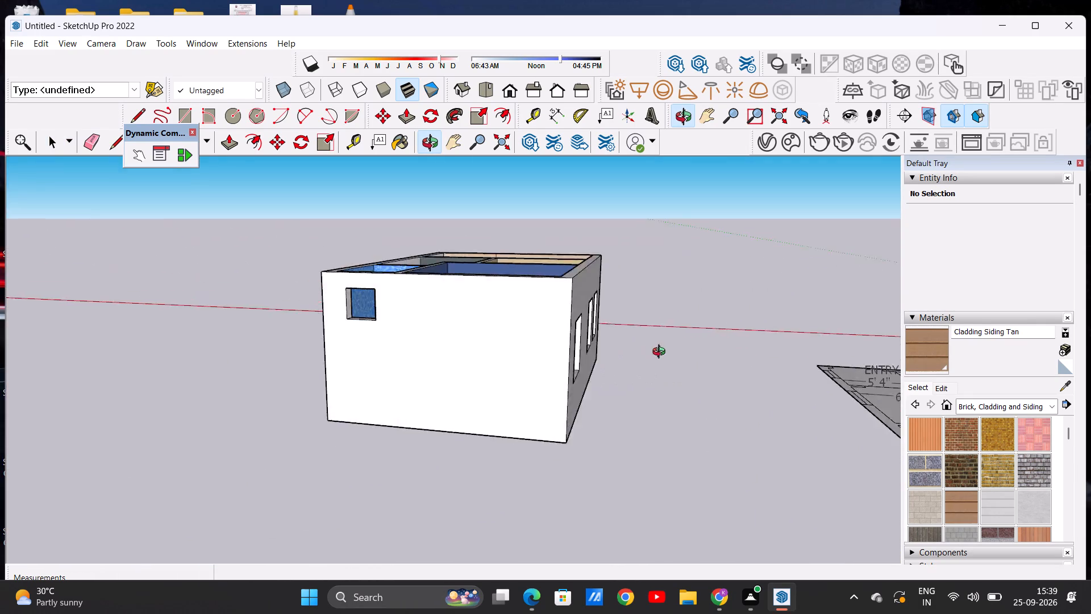
middle_drag(661, 353, 706, 391)
scroll(524, 389, up, 5)
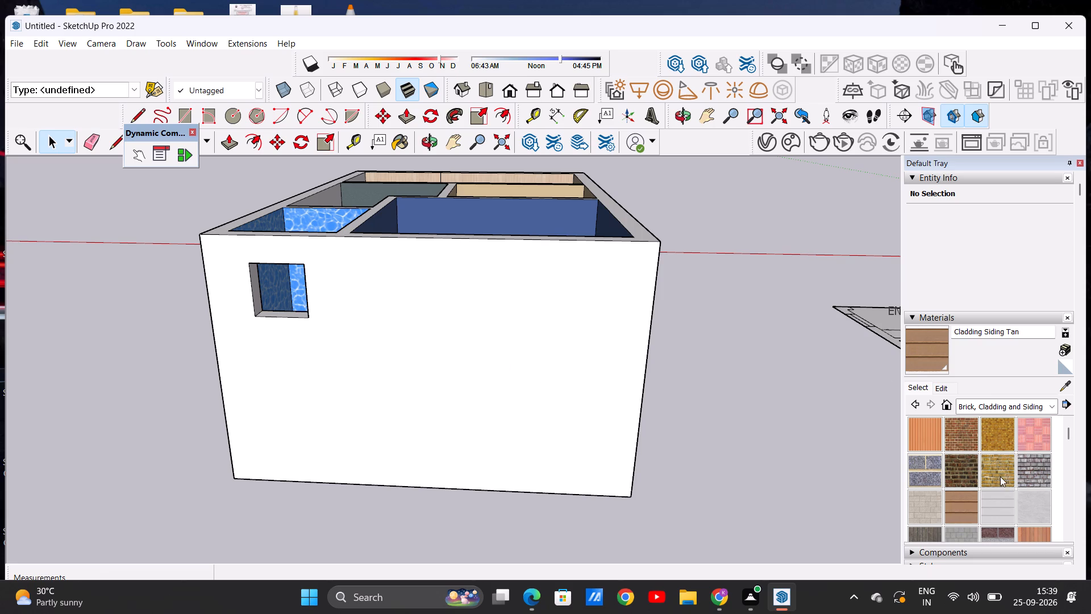
click(1005, 505)
click(499, 394)
Examine the fully clad exterior from the rear corner, the front and above, then look closely at the main door opening.
scroll(501, 385, down, 5)
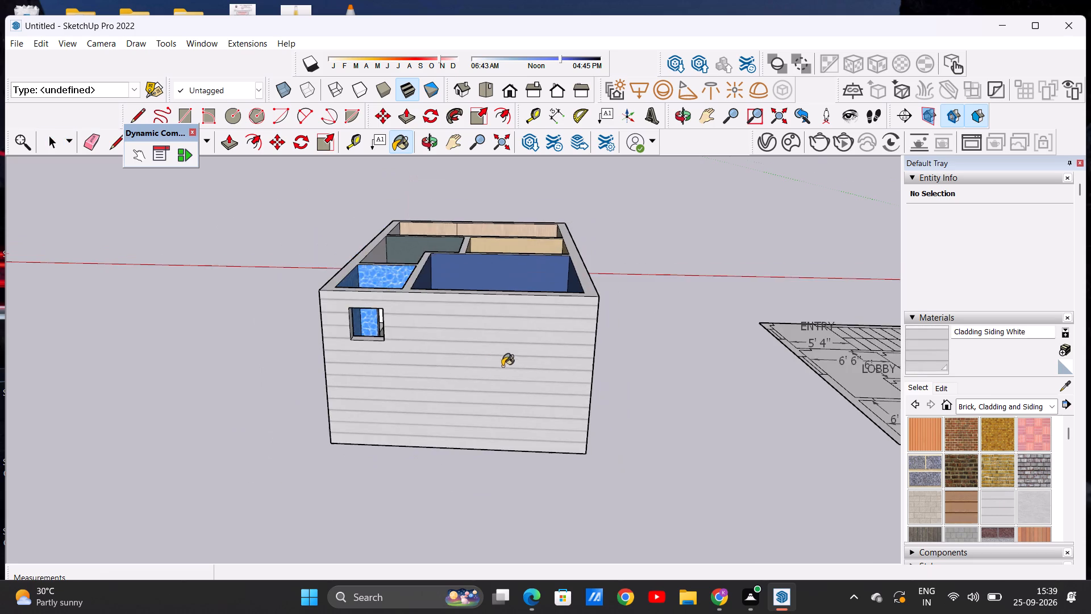
middle_drag(377, 380, 169, 384)
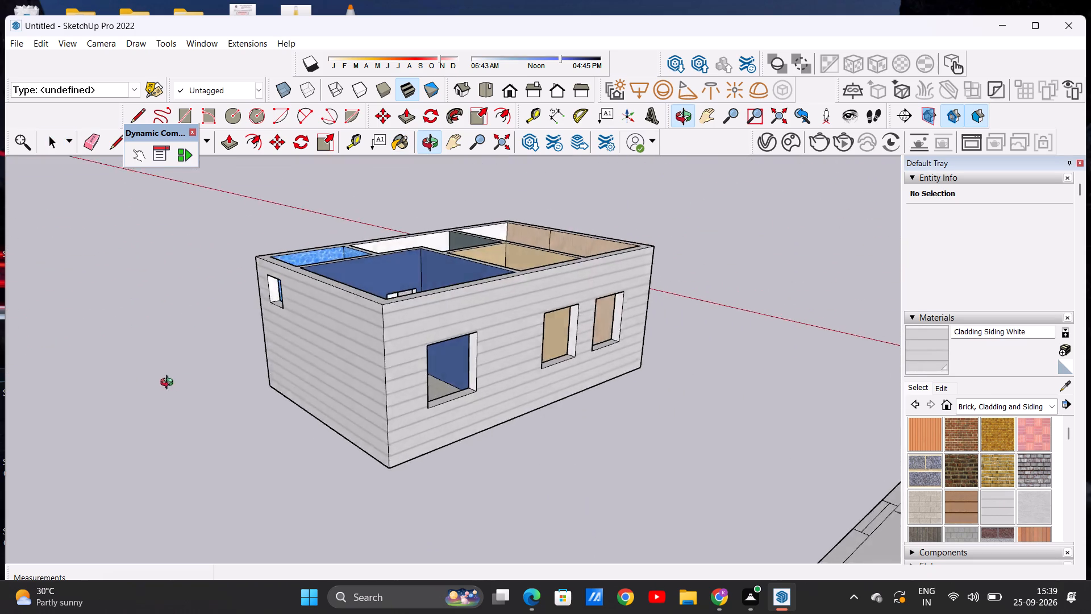
middle_drag(169, 384, 0, 389)
middle_drag(710, 408, 205, 369)
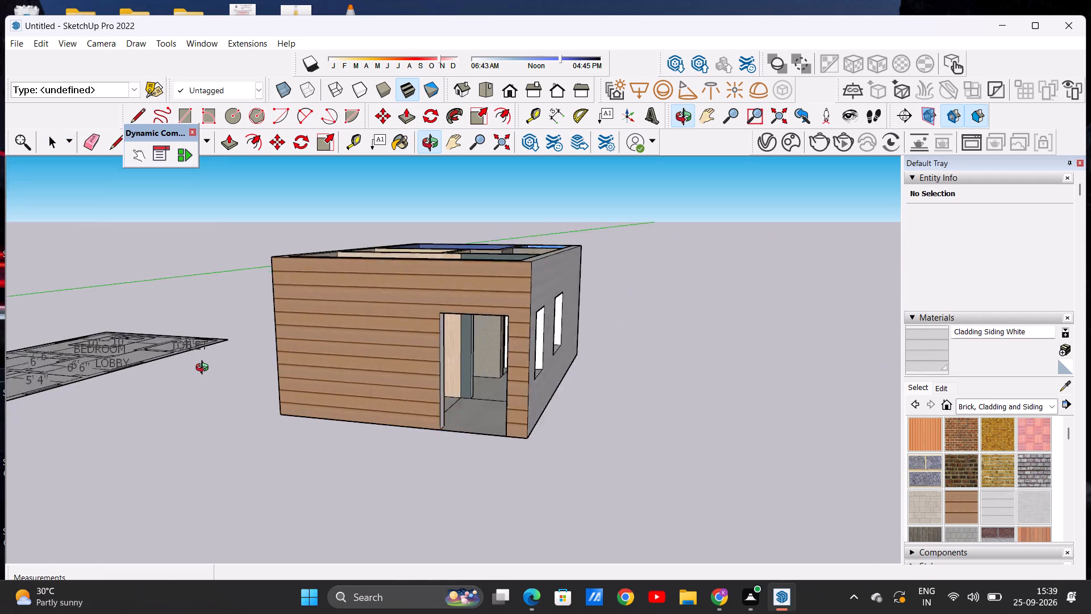
middle_drag(205, 369, 247, 438)
scroll(393, 320, down, 6)
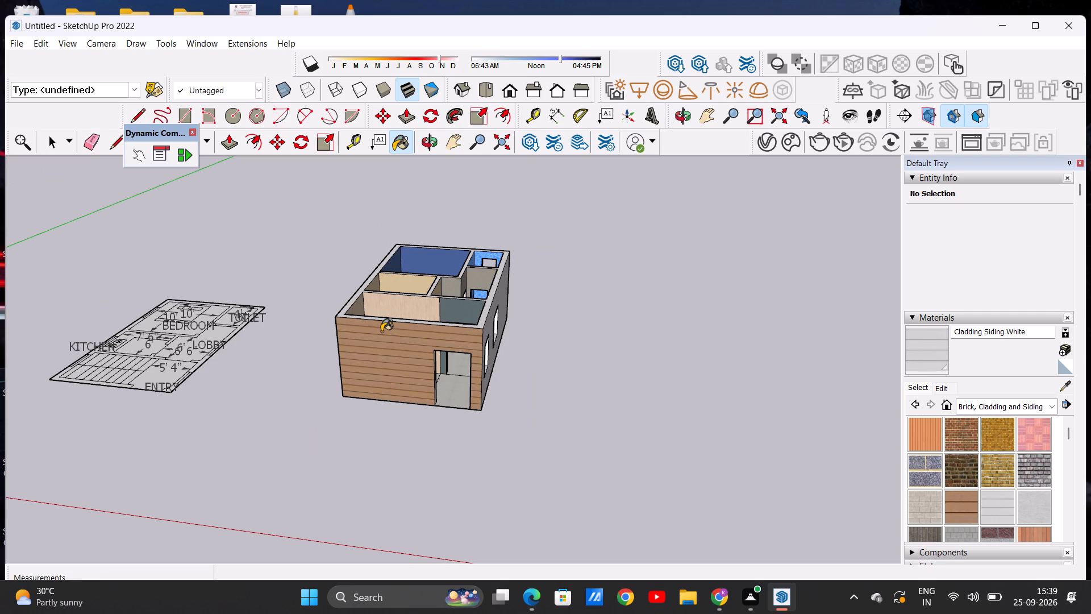
key(space)
middle_drag(380, 326, 449, 467)
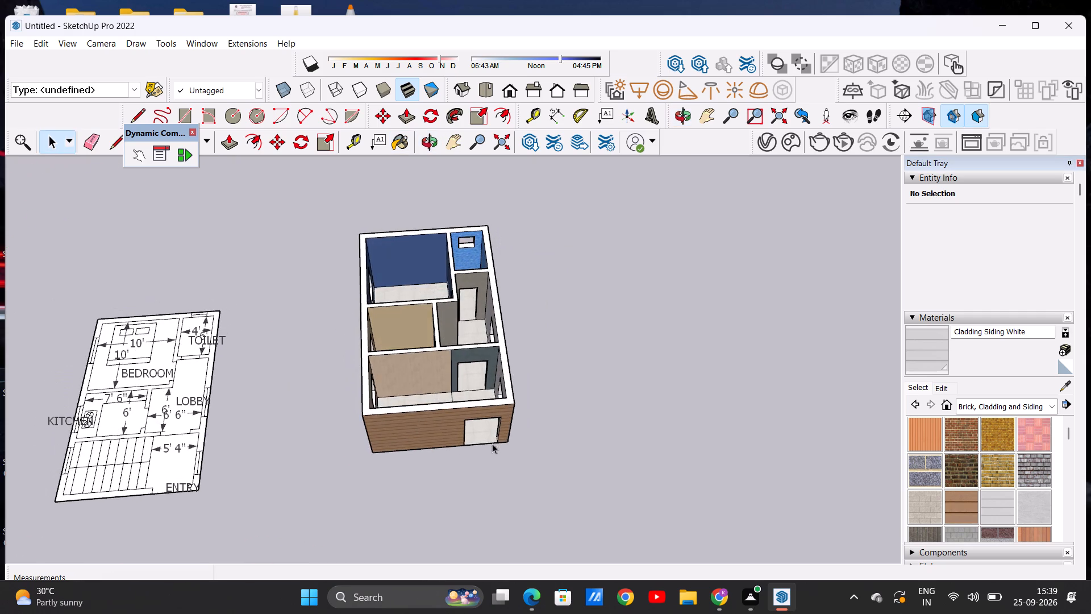
middle_drag(491, 443, 449, 208)
scroll(475, 364, up, 8)
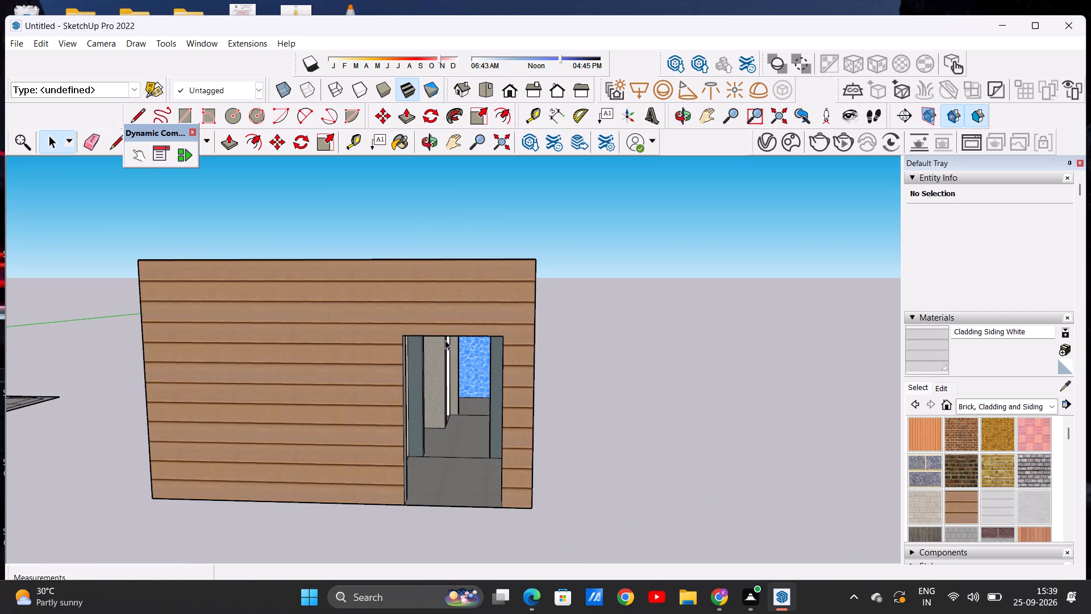
scroll(443, 330, down, 4)
middle_drag(438, 345, 438, 379)
scroll(476, 353, up, 5)
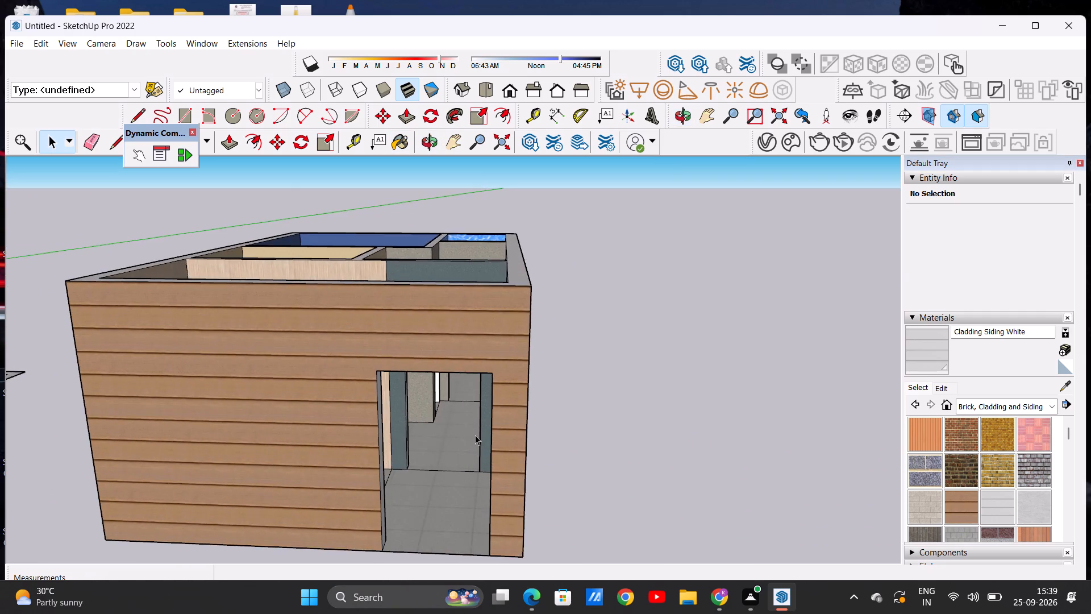
middle_drag(475, 435, 472, 416)
scroll(483, 414, down, 3)
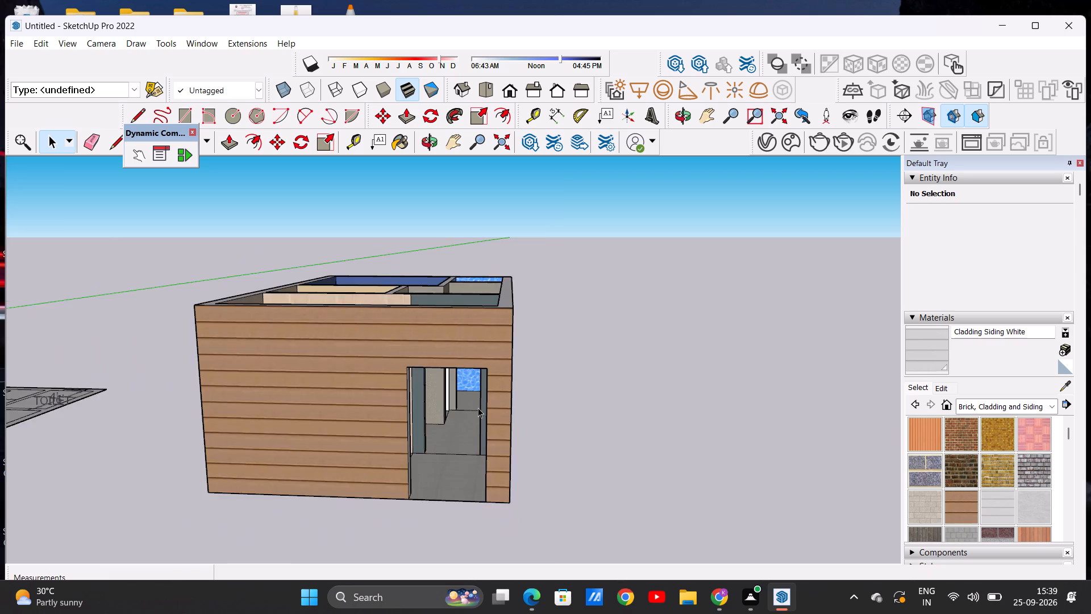
scroll(478, 408, up, 4)
scroll(478, 408, down, 7)
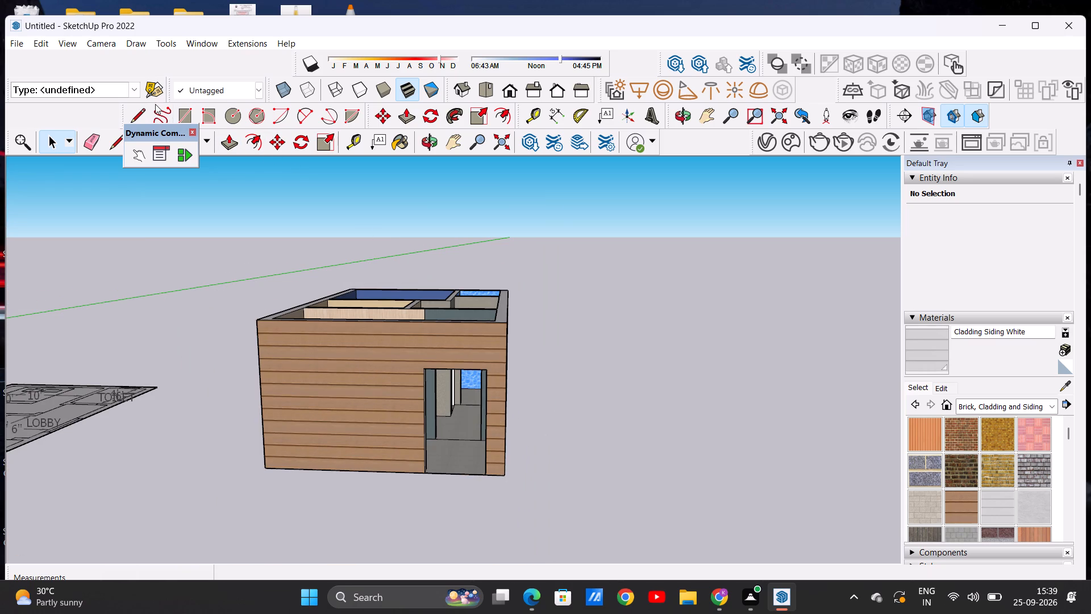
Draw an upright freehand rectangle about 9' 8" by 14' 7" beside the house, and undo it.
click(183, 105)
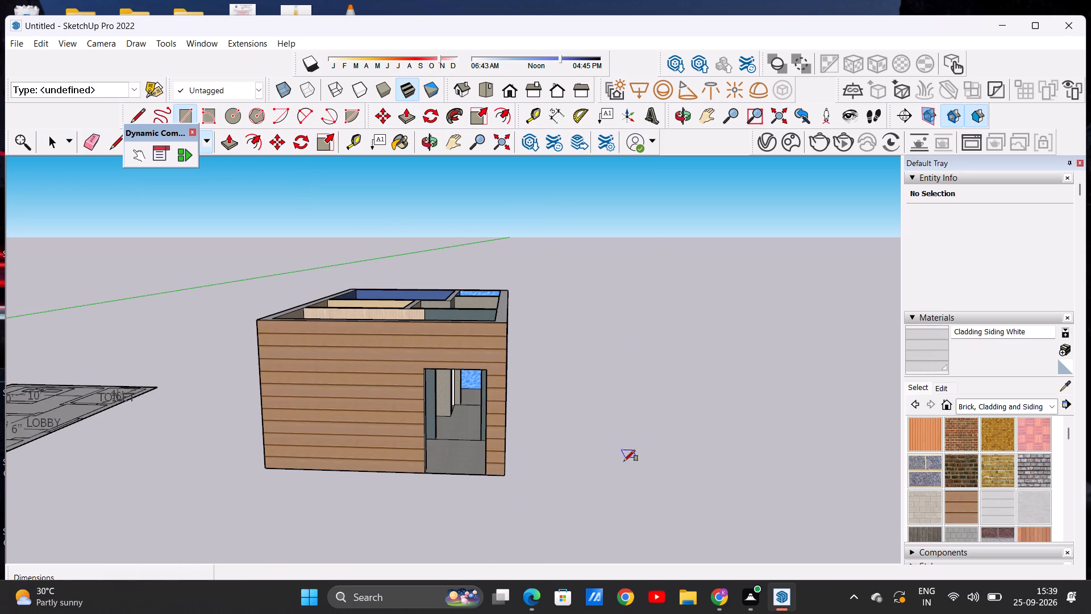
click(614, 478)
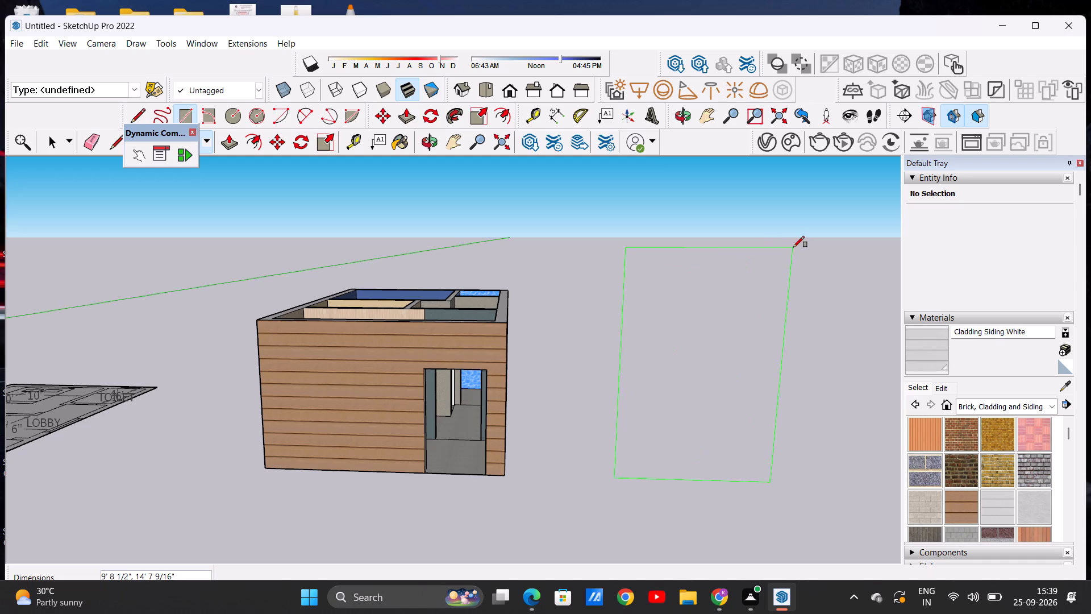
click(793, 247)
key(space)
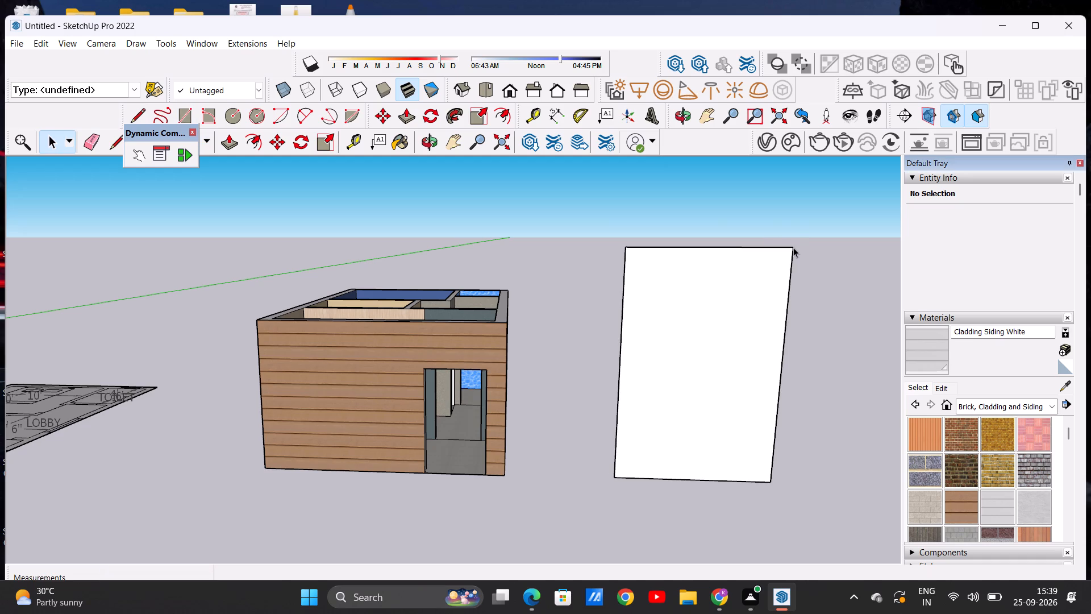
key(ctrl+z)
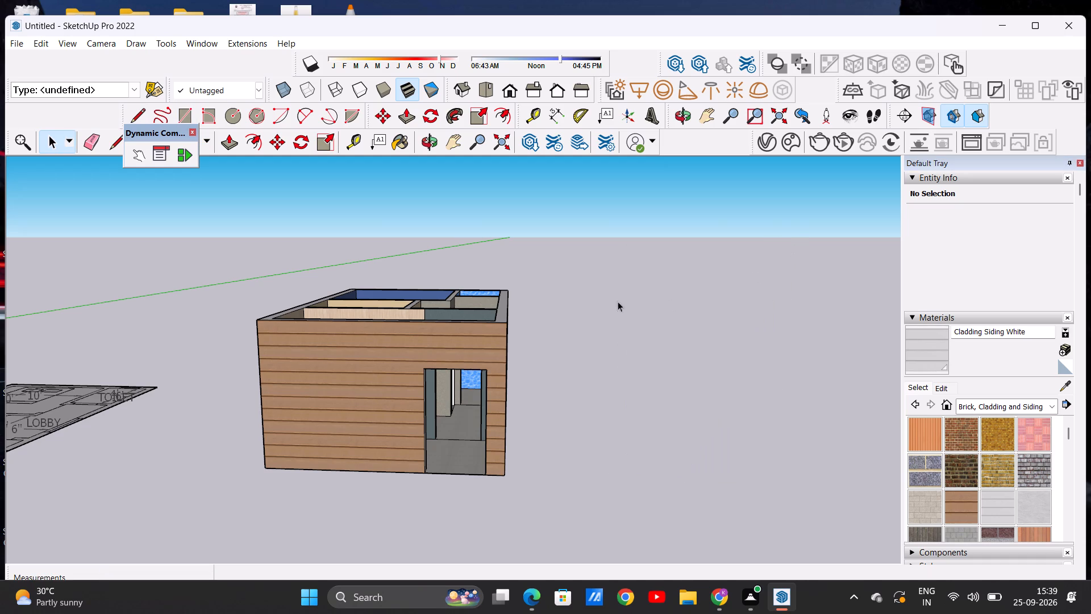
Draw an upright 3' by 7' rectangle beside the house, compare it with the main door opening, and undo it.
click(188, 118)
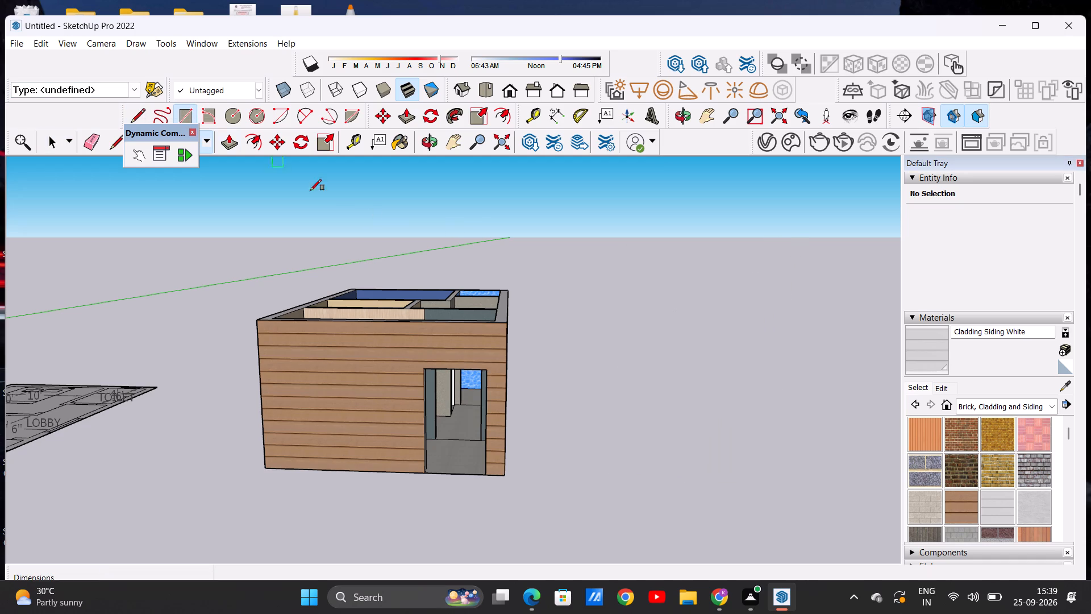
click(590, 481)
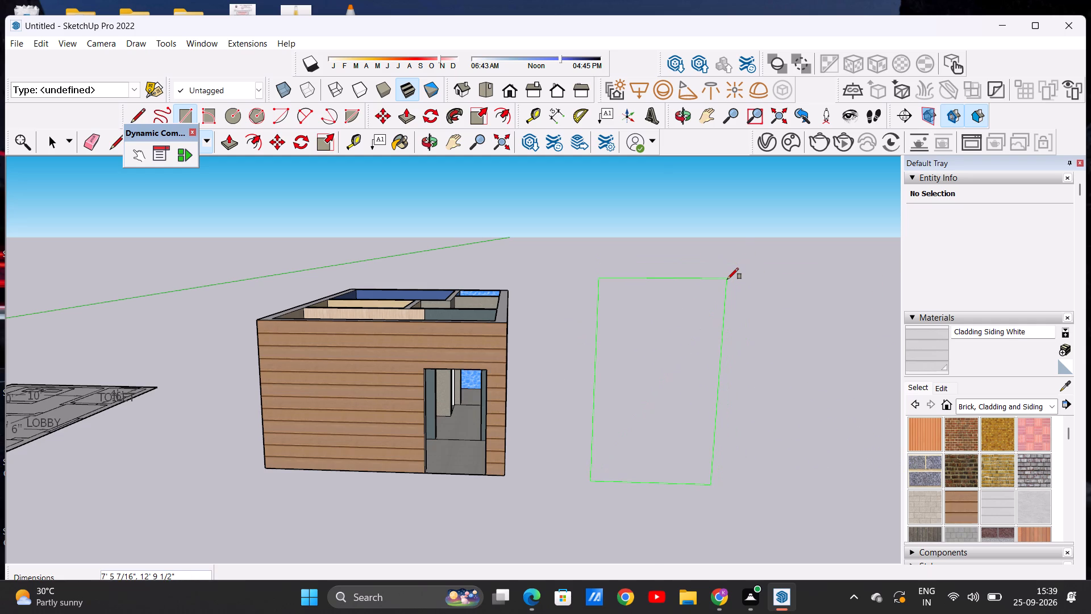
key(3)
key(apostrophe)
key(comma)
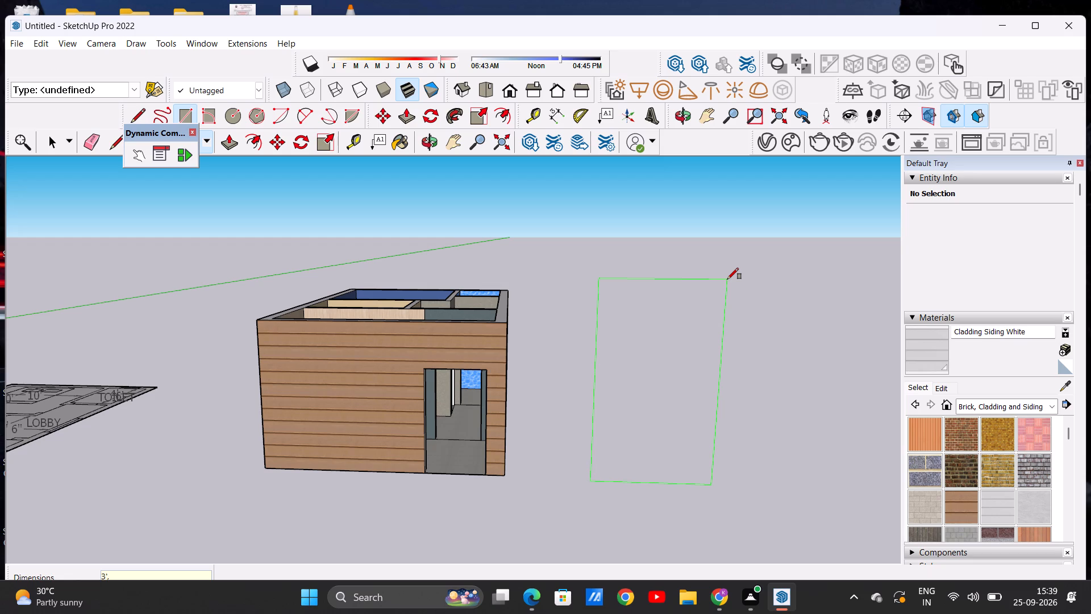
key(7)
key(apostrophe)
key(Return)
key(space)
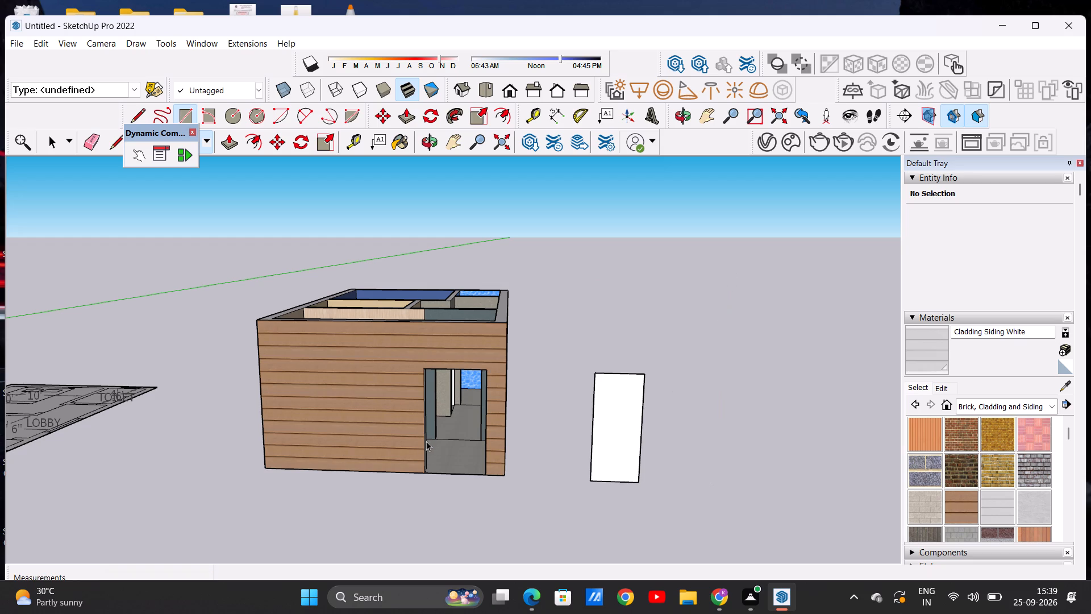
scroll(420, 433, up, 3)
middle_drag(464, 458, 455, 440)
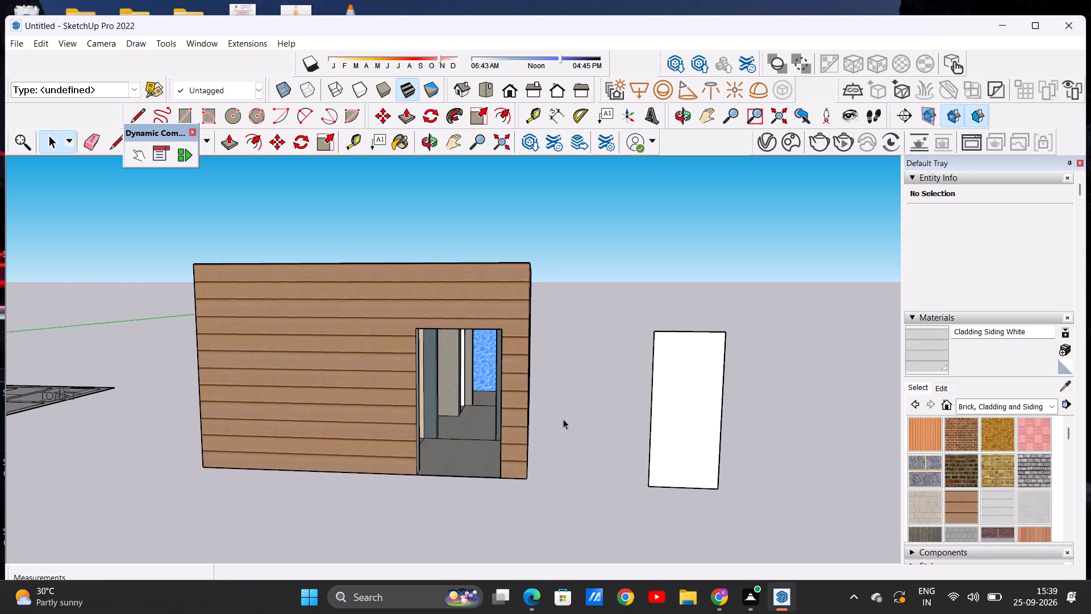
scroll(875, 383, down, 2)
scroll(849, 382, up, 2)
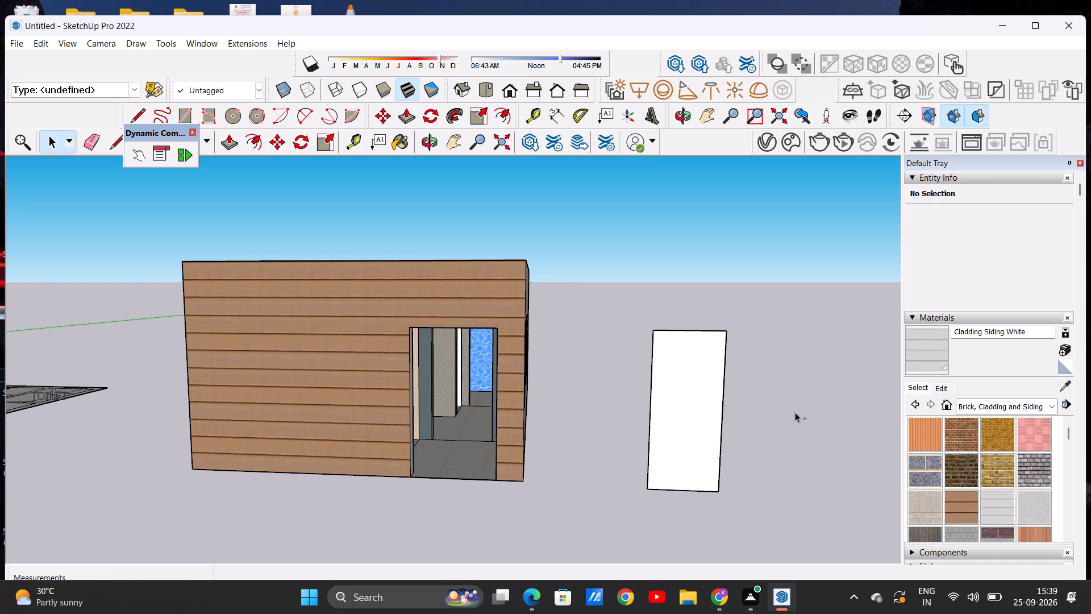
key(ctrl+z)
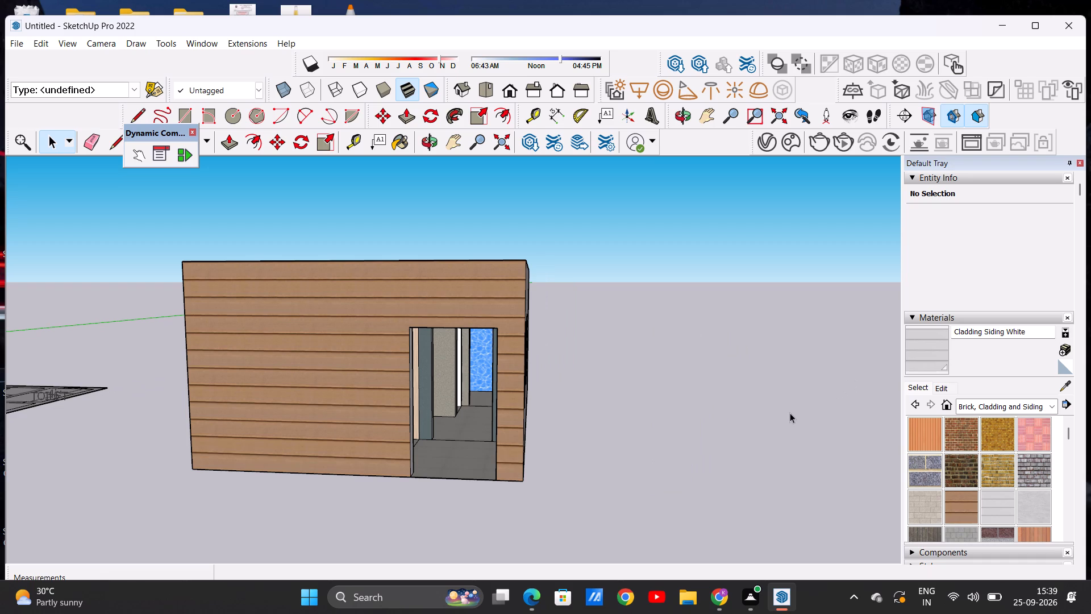
Draw an upright 4' by 7' rectangle on the open ground beside the front of the house.
click(185, 109)
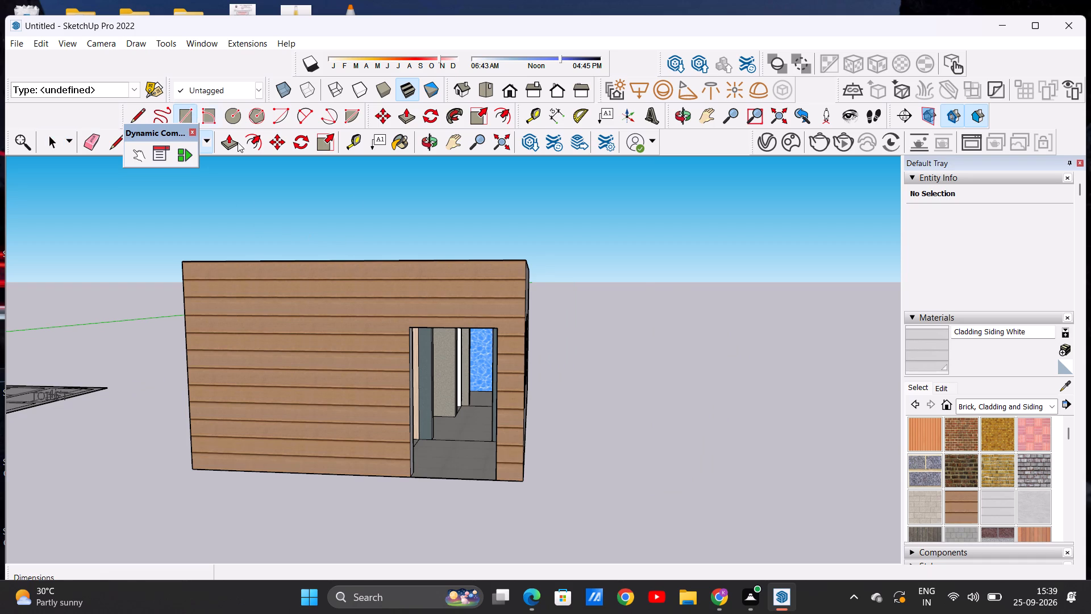
click(622, 477)
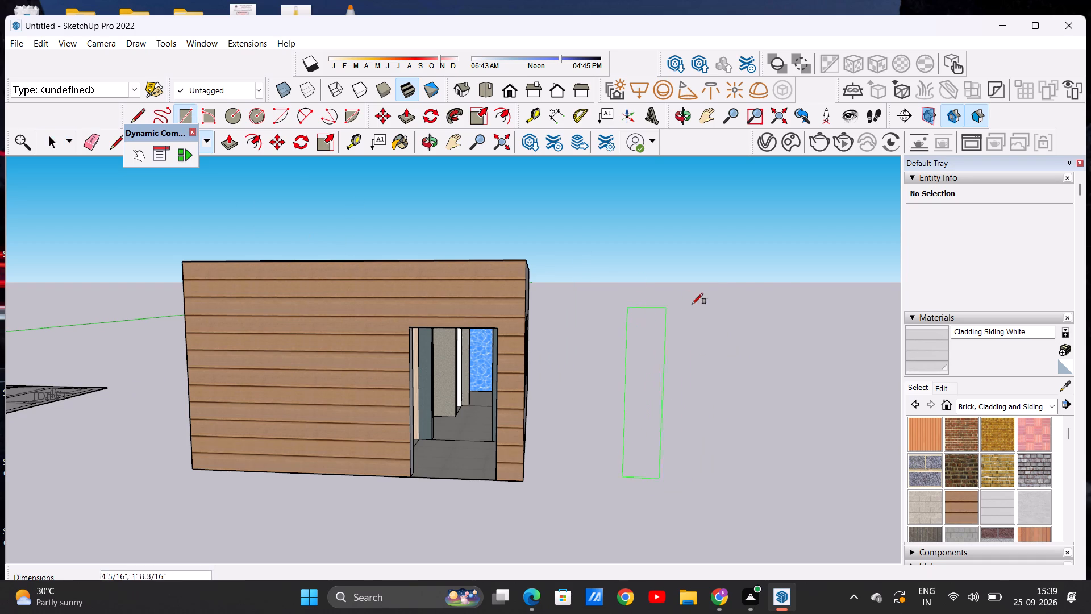
key(4)
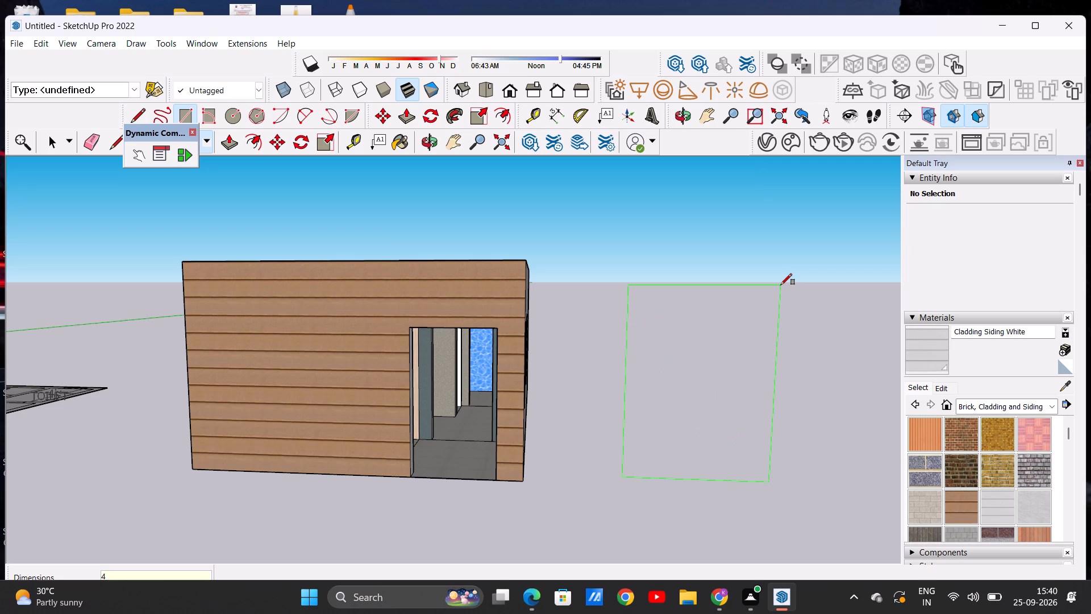
text(',)
text(7')
key(Return)
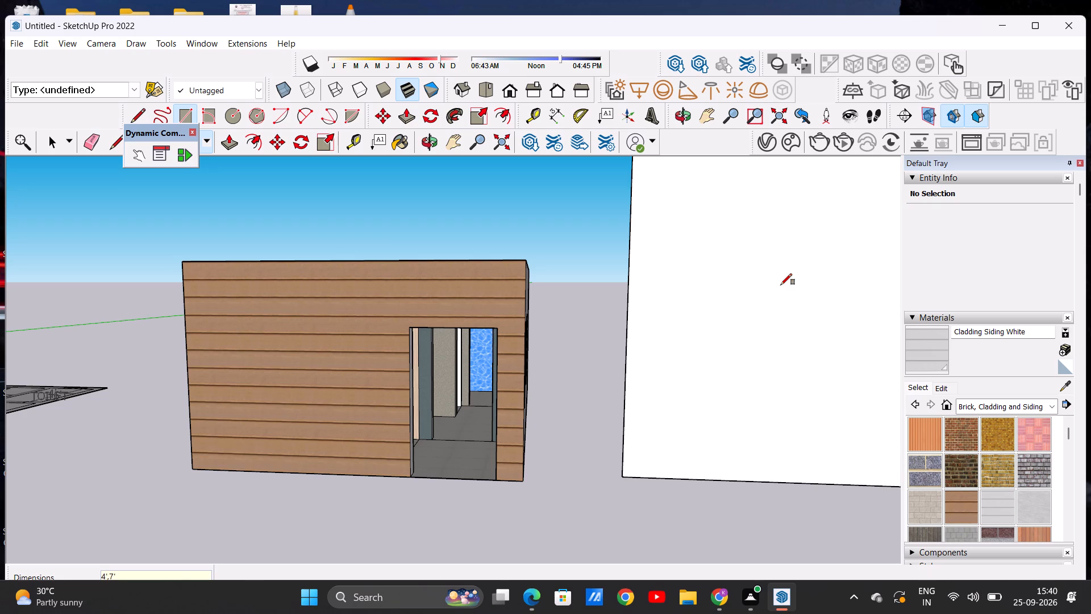
key(space)
Move the whole upright 4' by 7' rectangle lower, lining its top edge up with the top of the main door opening.
scroll(686, 317, down, 20)
scroll(686, 317, down, 3)
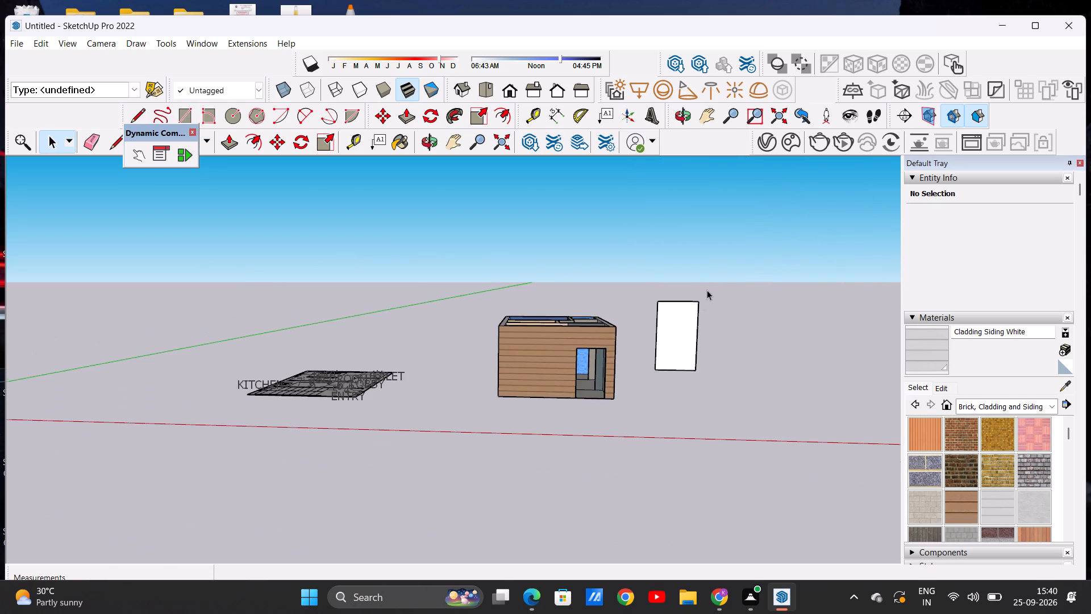
scroll(707, 289, up, 5)
triple_click(668, 370)
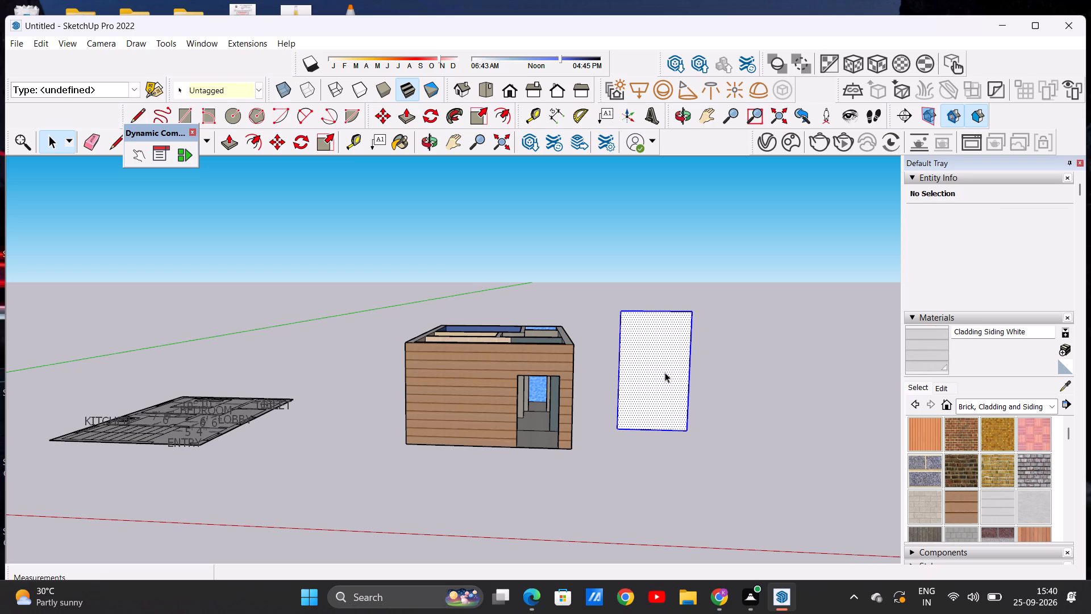
click(271, 136)
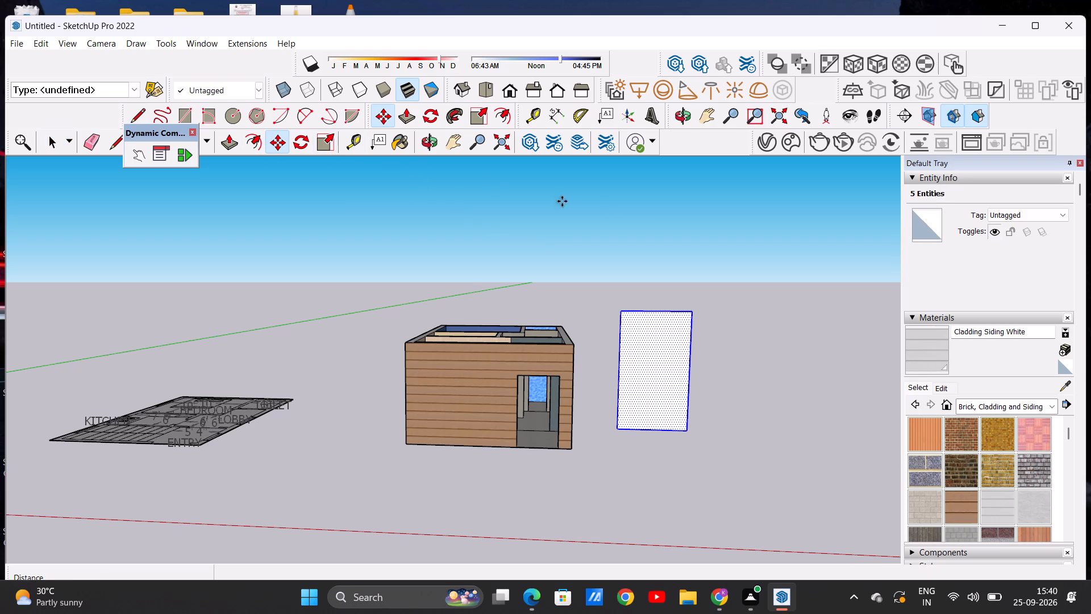
click(691, 313)
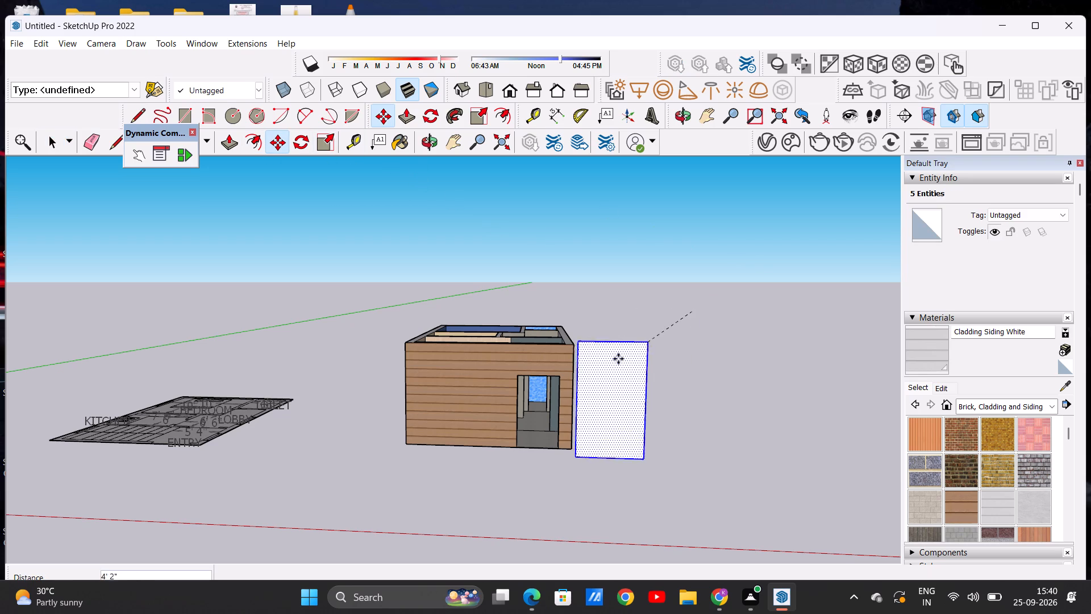
scroll(579, 385, up, 12)
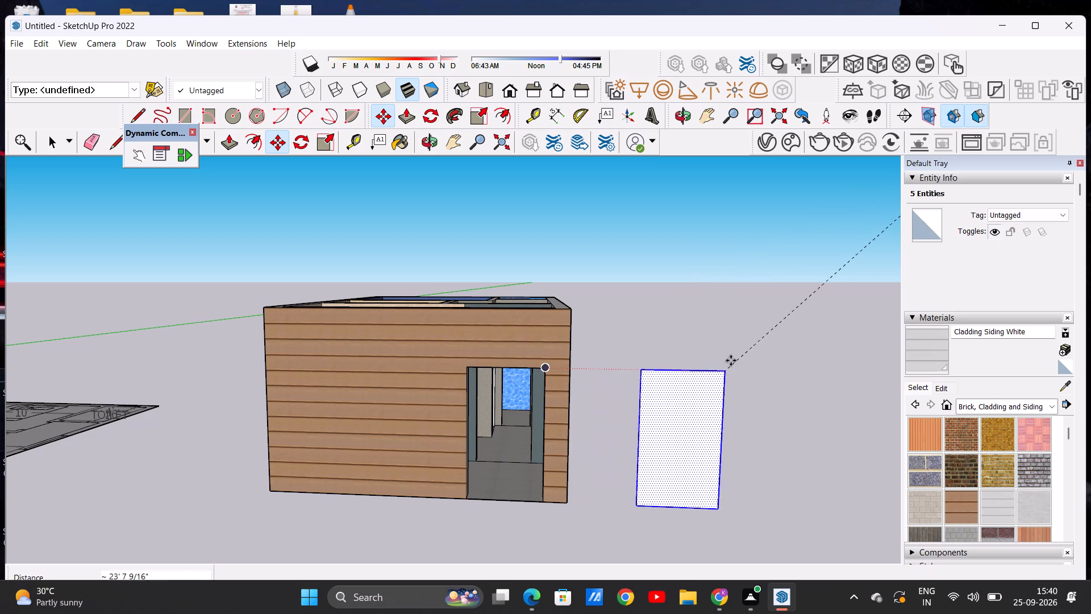
click(728, 359)
key(space)
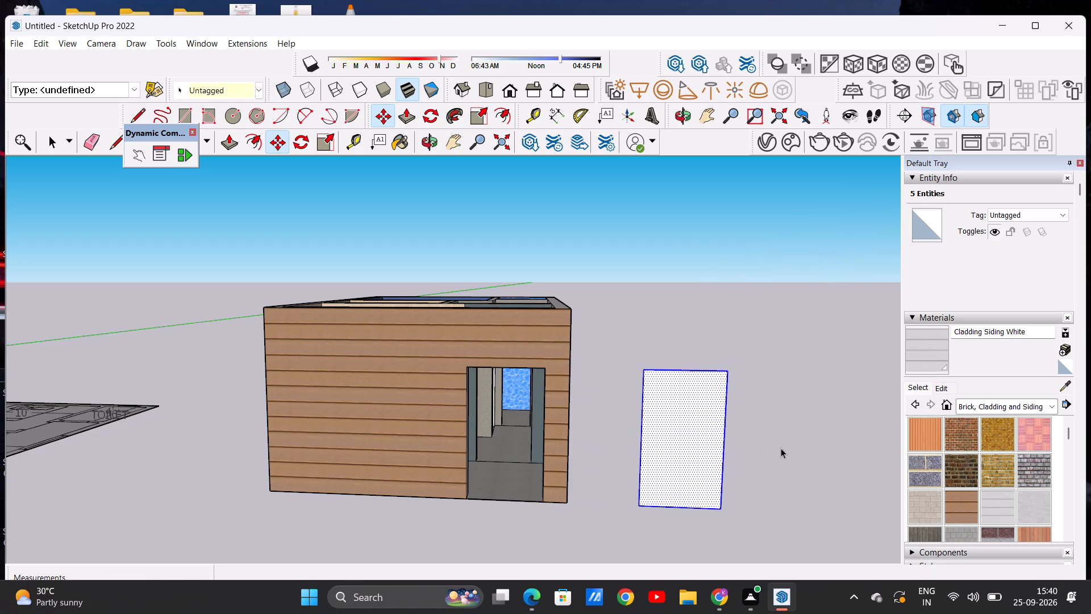
click(784, 451)
Offset the rectangle's outline slightly inward to form a narrow door frame.
scroll(805, 460, up, 5)
scroll(666, 457, down, 5)
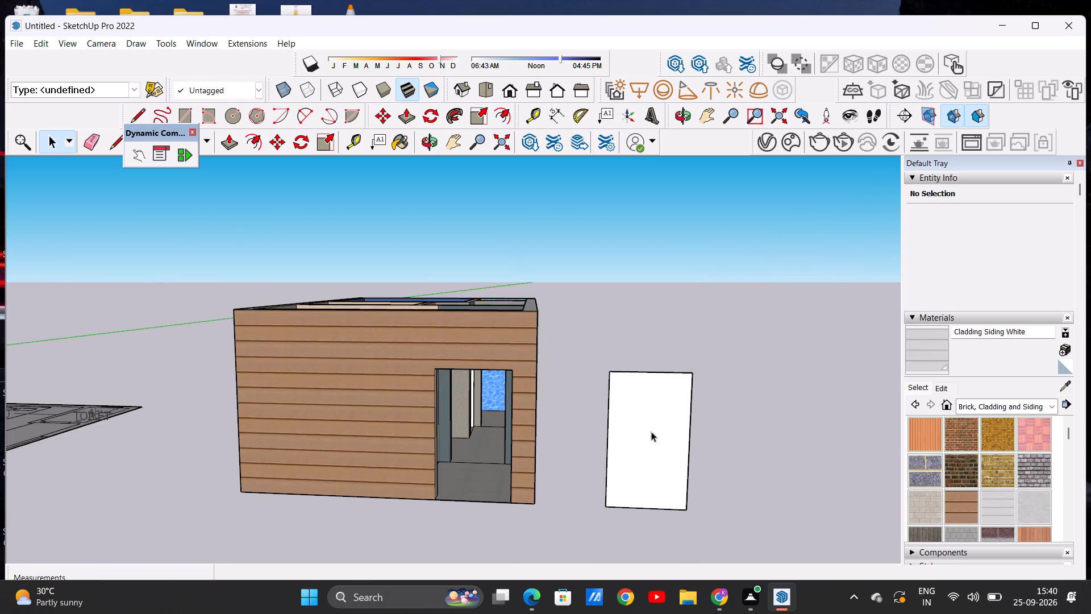
click(249, 140)
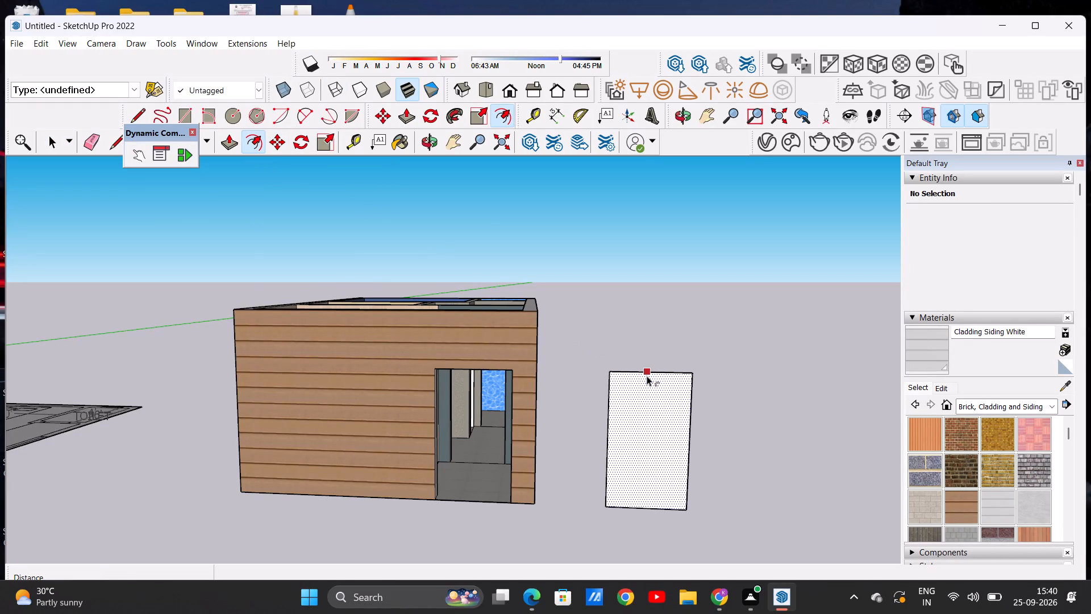
click(647, 376)
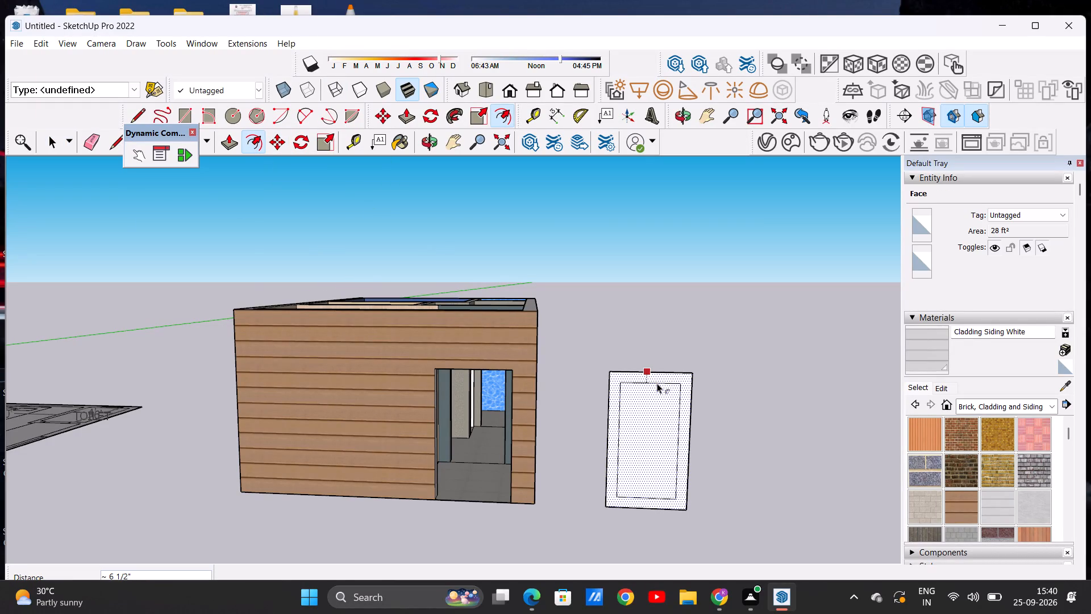
click(657, 381)
key(space)
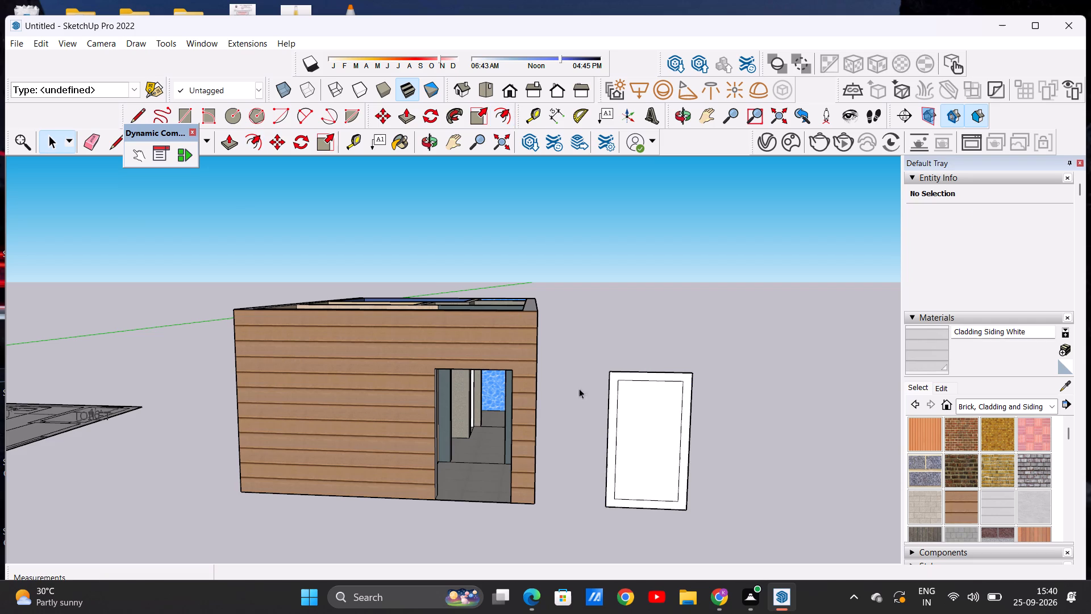
Draw two closely spaced vertical lines about 6' 2" long down the middle of the inner panel, splitting it into two door leaves.
click(135, 110)
scroll(656, 429, up, 5)
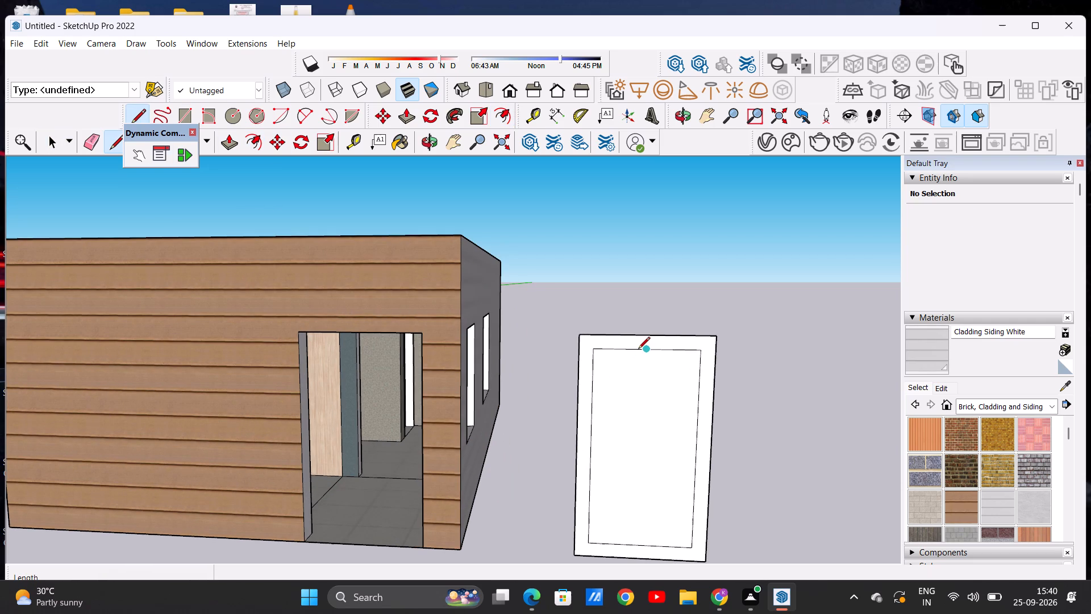
click(638, 350)
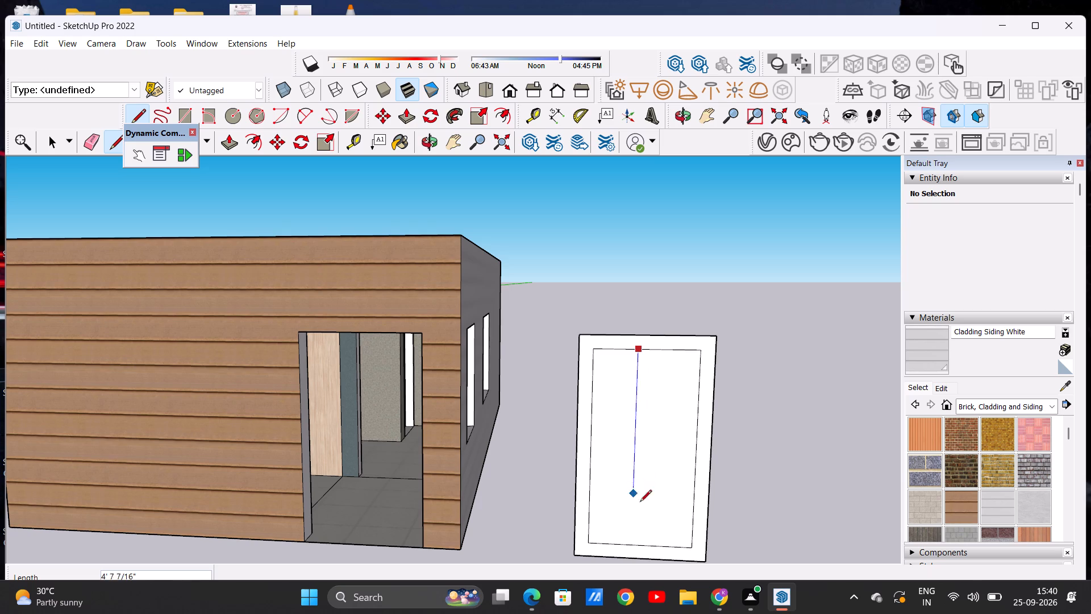
click(632, 545)
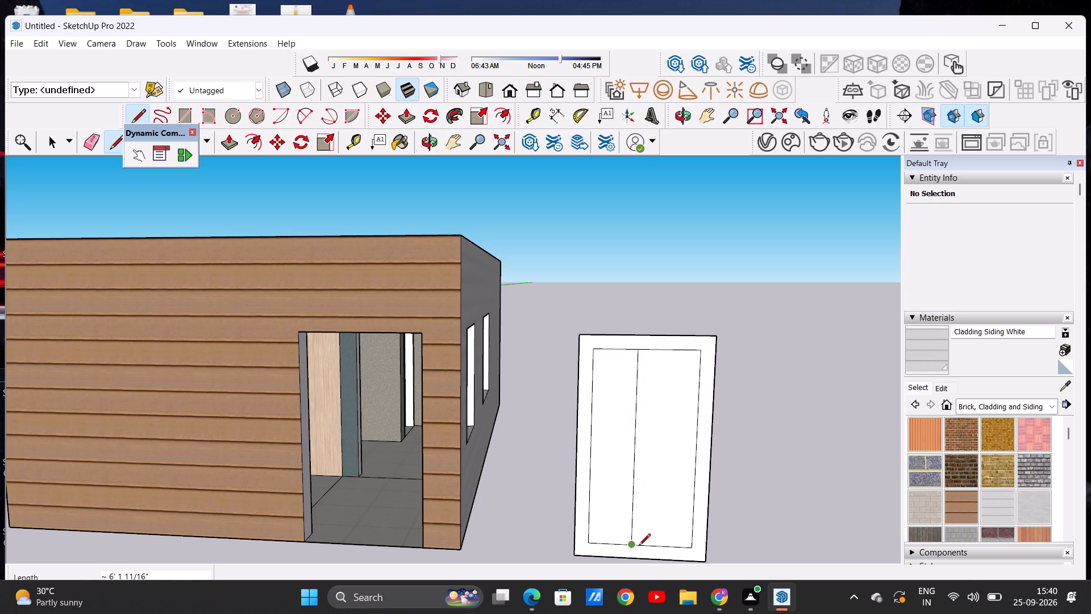
click(640, 546)
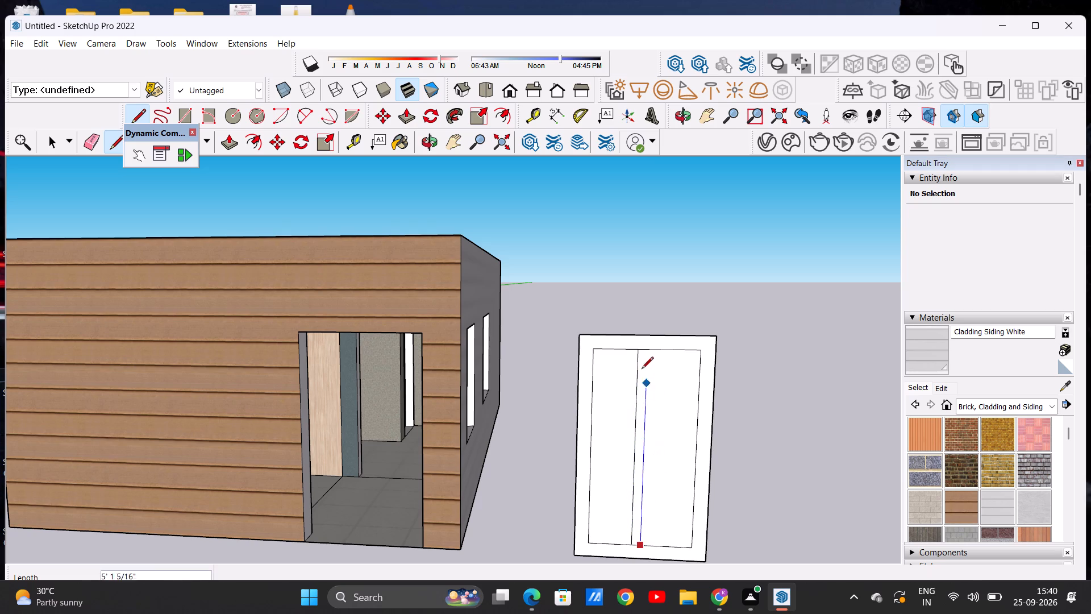
click(651, 352)
key(space)
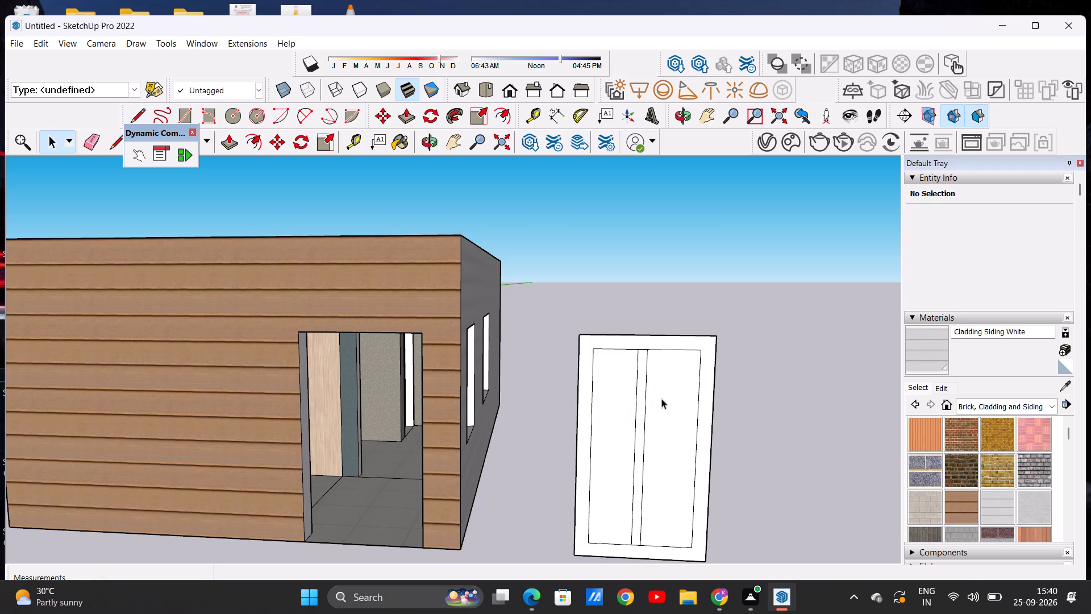
Draw a slim upright handle rectangle about 1' 3" by 2 5/8" on the left door leaf, beside the centre strip.
scroll(659, 416, down, 5)
scroll(646, 457, up, 4)
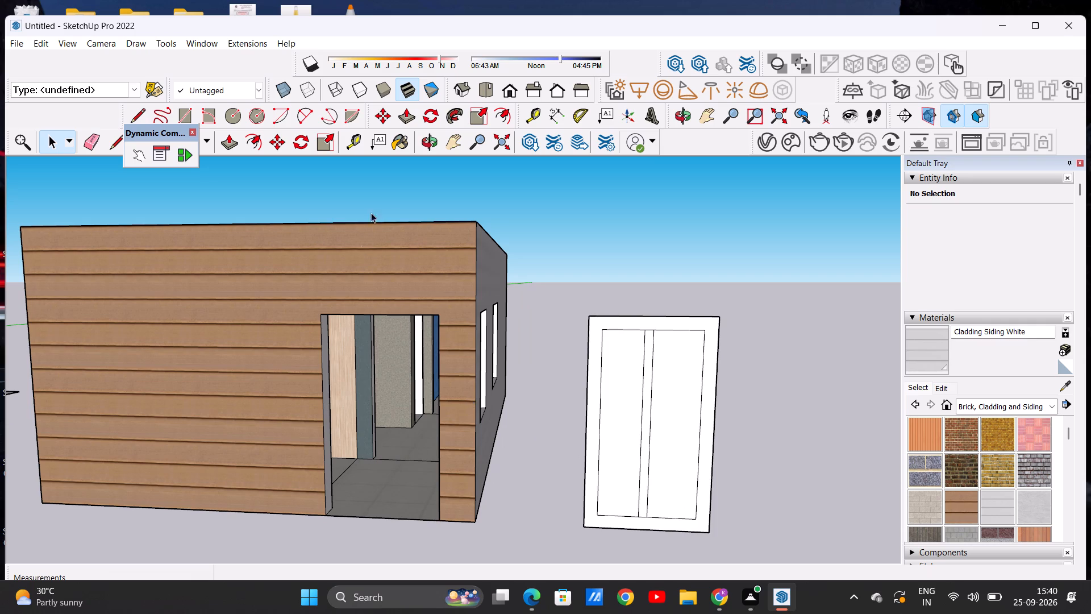
click(207, 114)
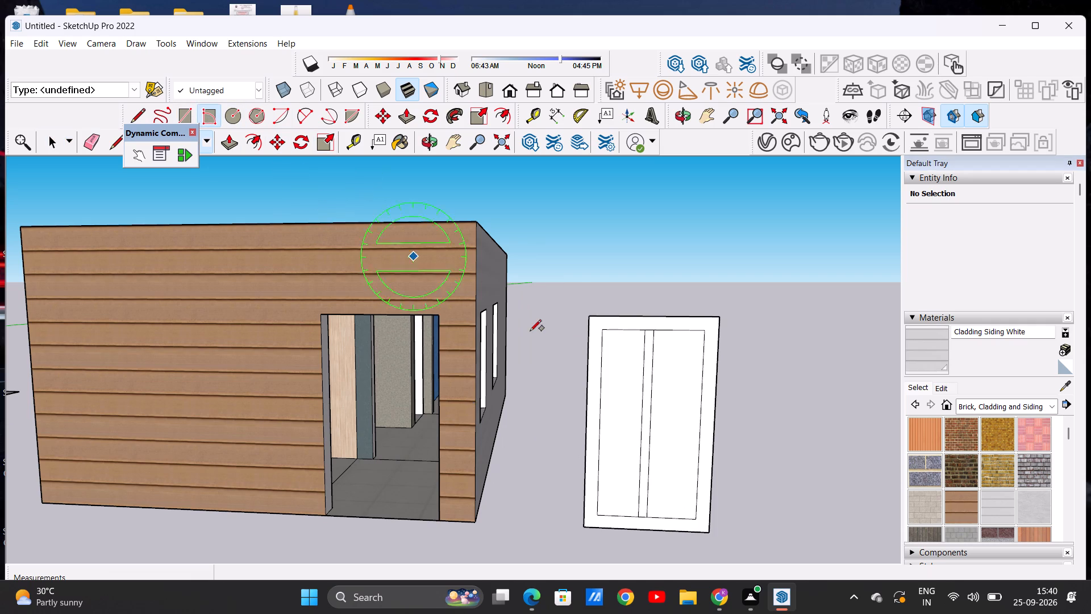
key(space)
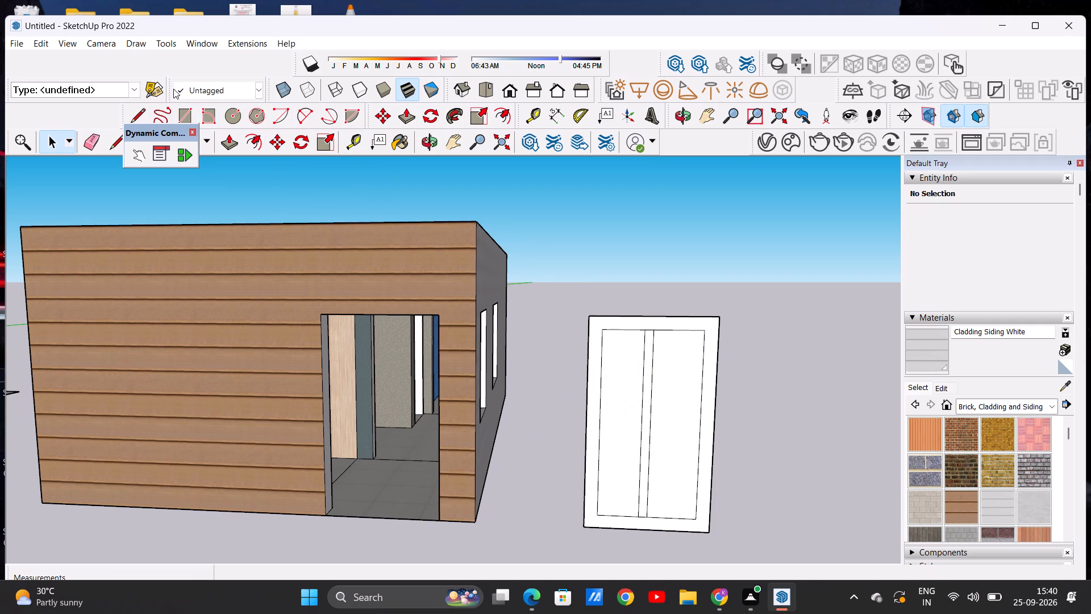
click(178, 110)
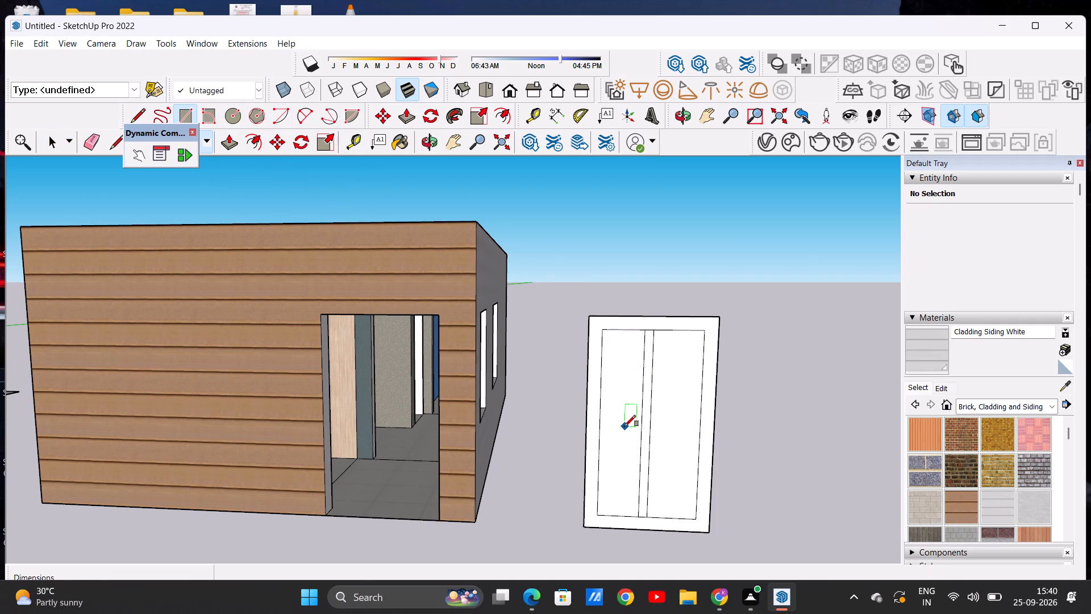
scroll(624, 426, up, 6)
click(631, 457)
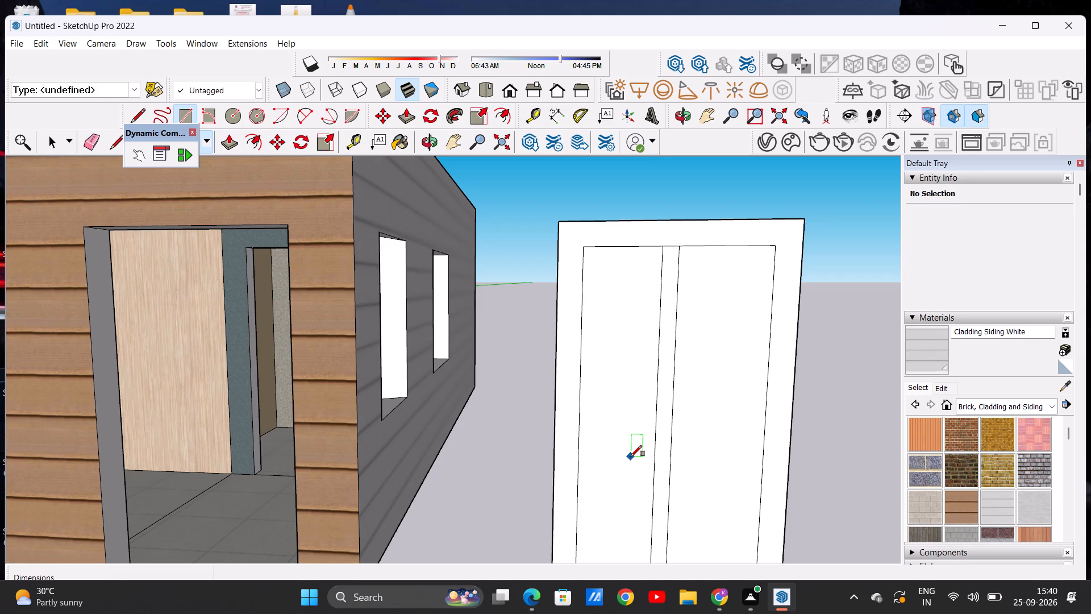
click(644, 385)
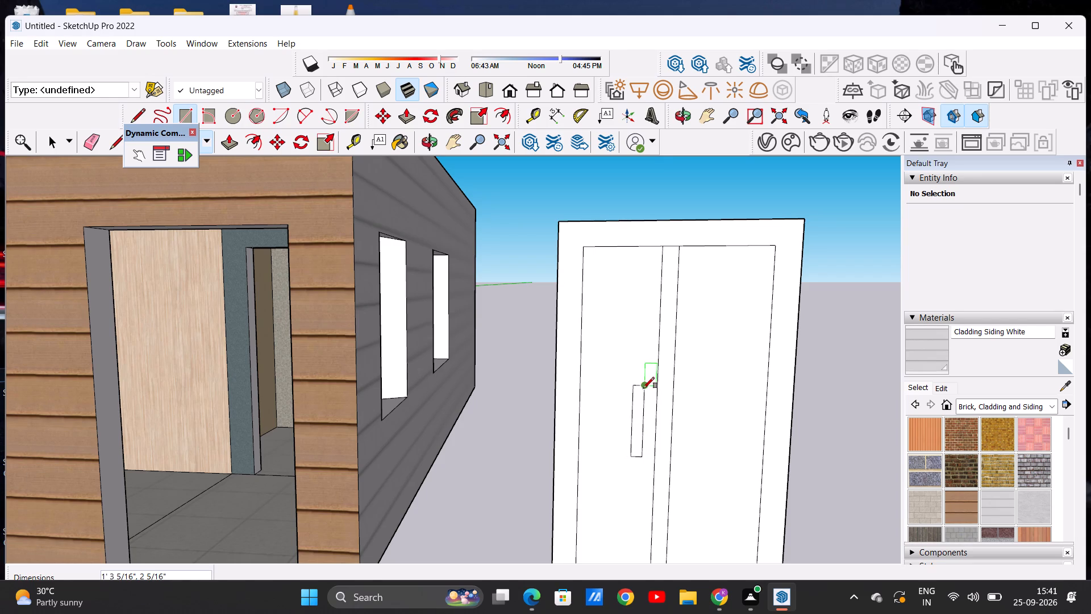
Copy the handle rectangle about 11 5/8" horizontally onto the other door leaf.
key(space)
double_click(638, 429)
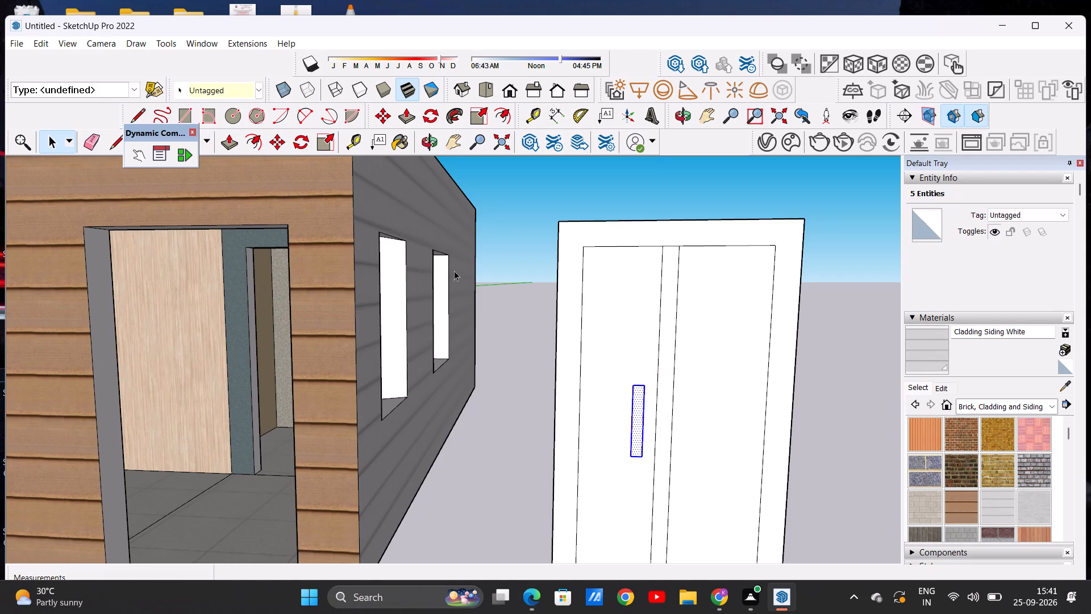
click(278, 139)
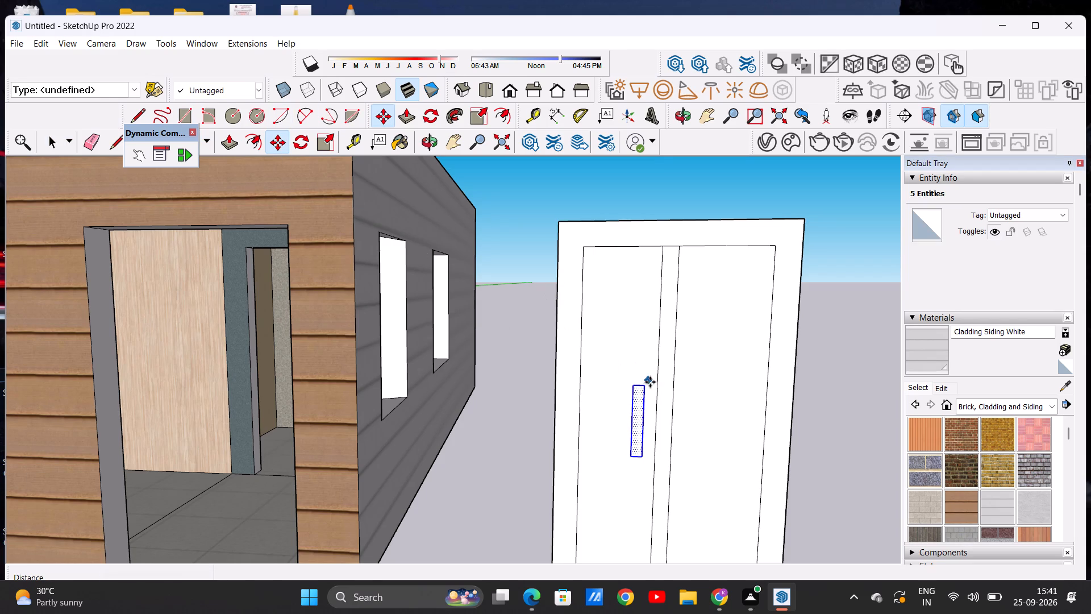
click(646, 389)
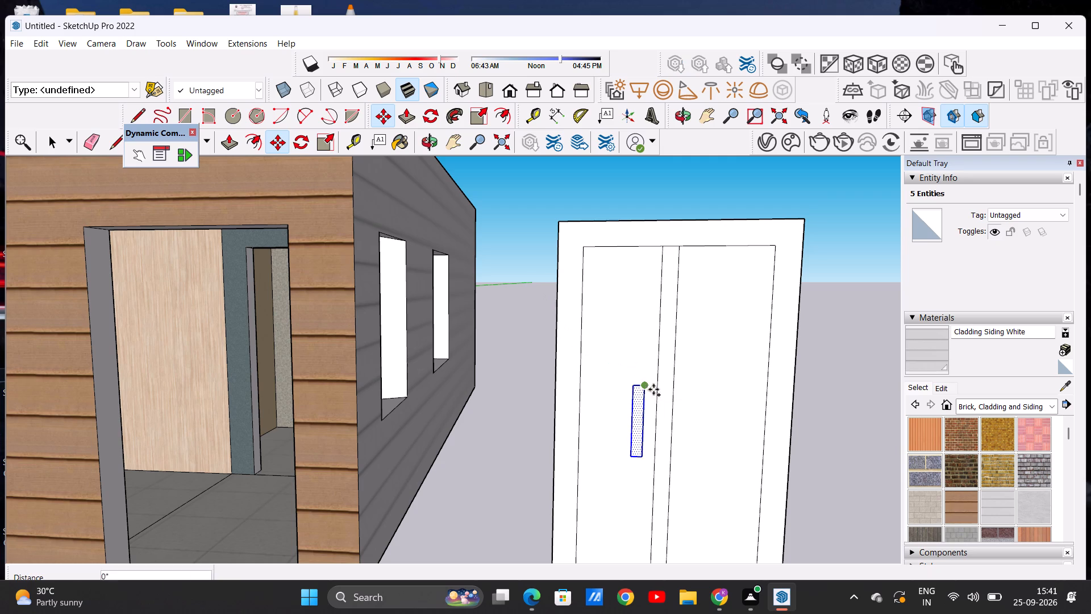
click(702, 387)
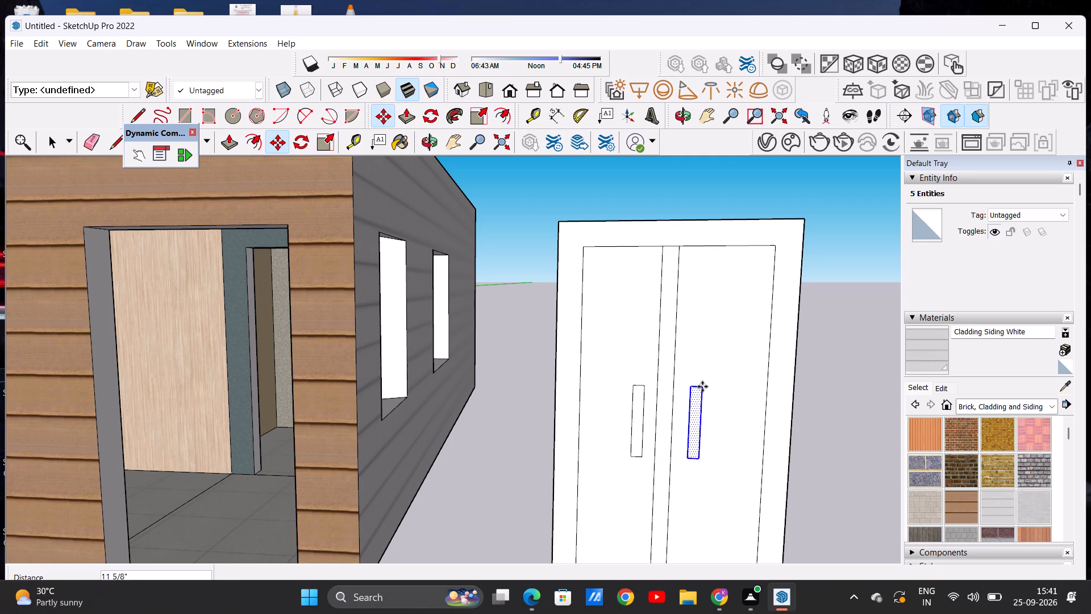
key(space)
click(555, 389)
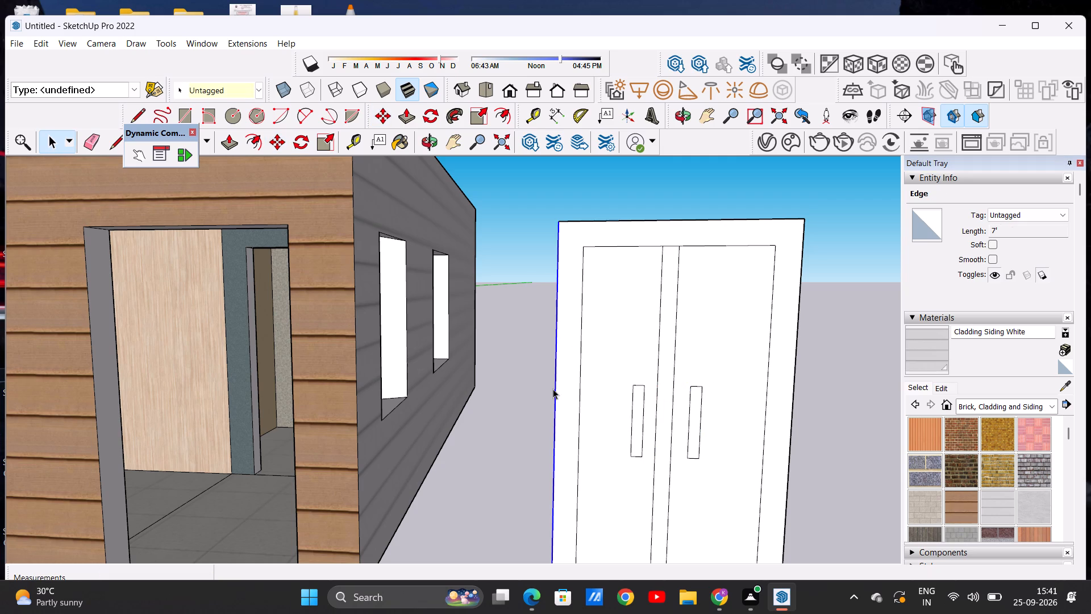
click(534, 392)
Examine the drawn double door beside the house from the front and from the corner.
scroll(552, 366, down, 6)
scroll(573, 381, up, 4)
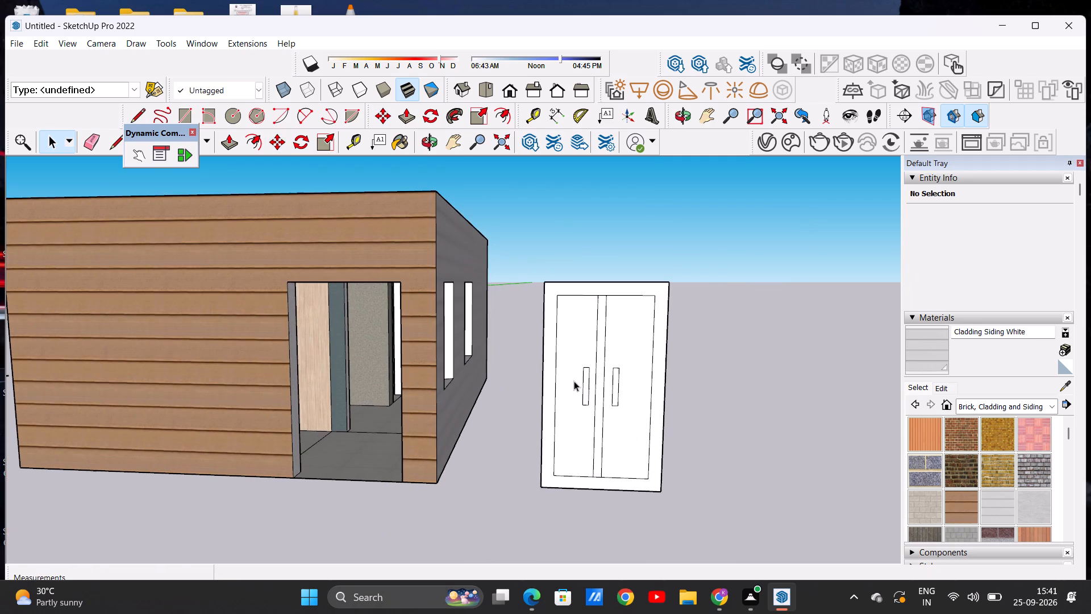
scroll(621, 375, up, 1)
scroll(621, 375, down, 3)
middle_drag(618, 386, 484, 422)
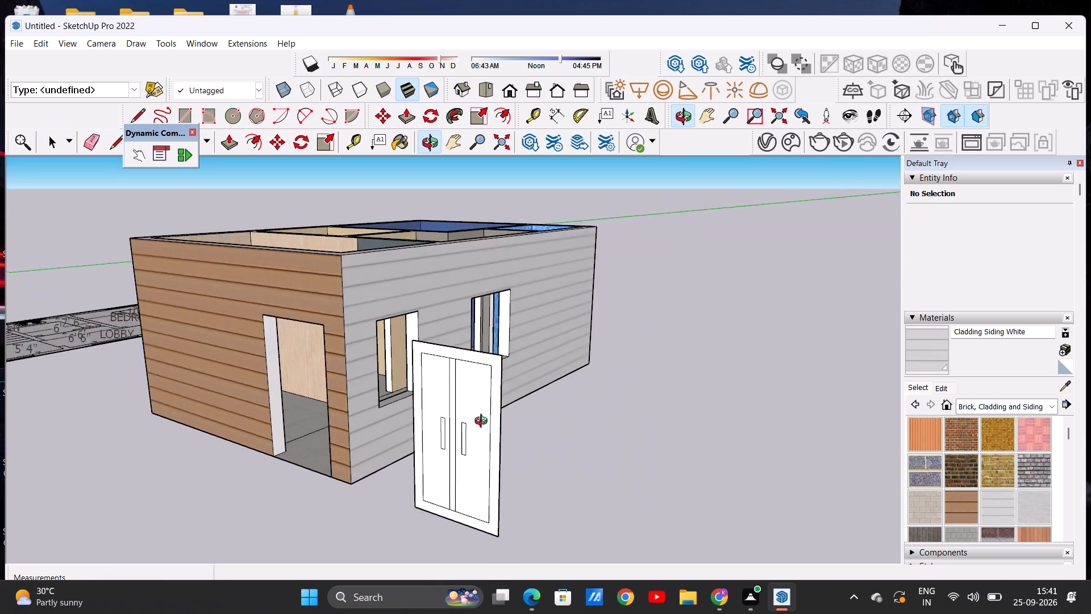
middle_drag(484, 422, 627, 384)
scroll(625, 384, down, 3)
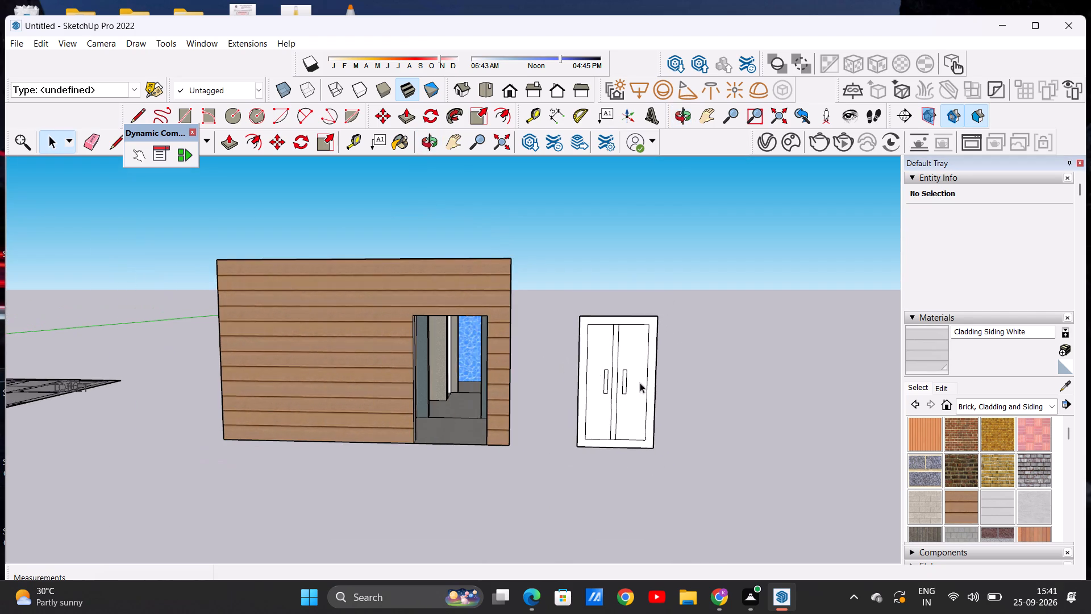
scroll(680, 367, up, 3)
Paint both door leaves with Wood Veneer 01 from the Wood materials, leaving the frame, centre strip and handles unpainted.
click(1053, 403)
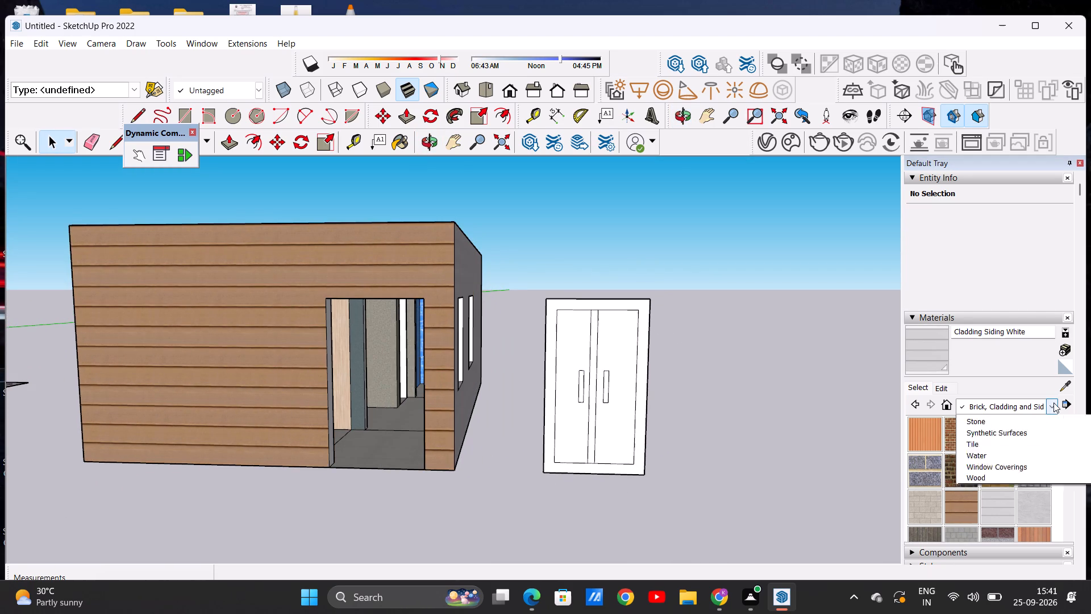
click(1061, 588)
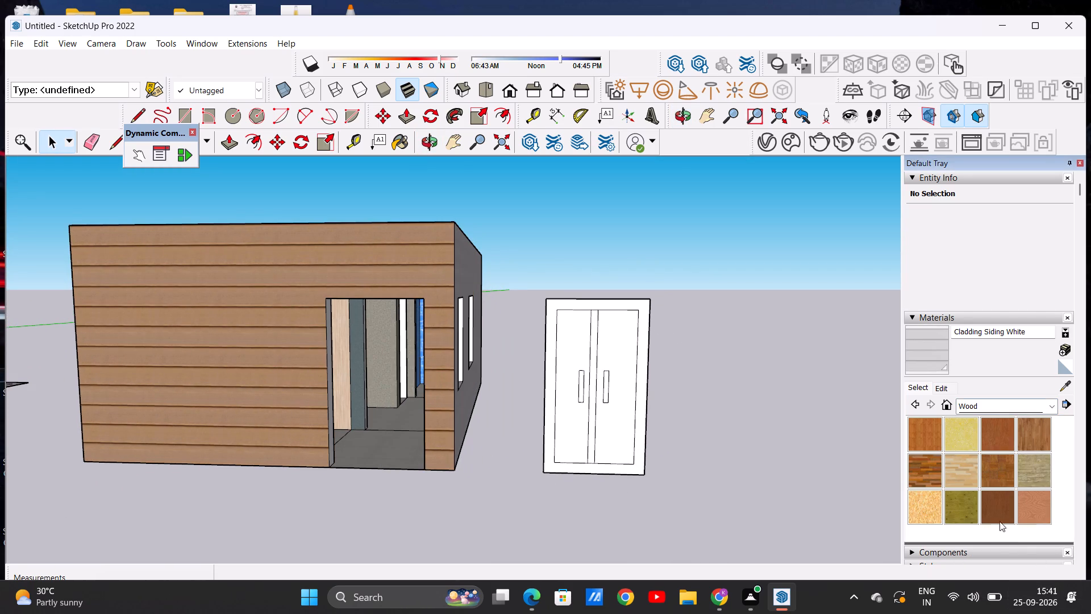
click(996, 505)
click(616, 419)
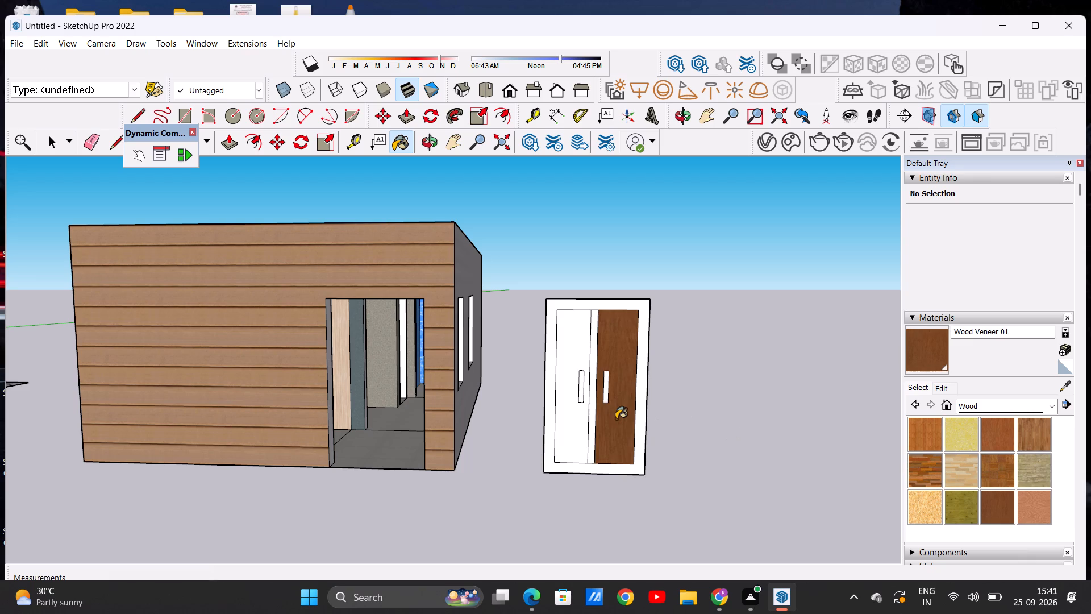
click(560, 429)
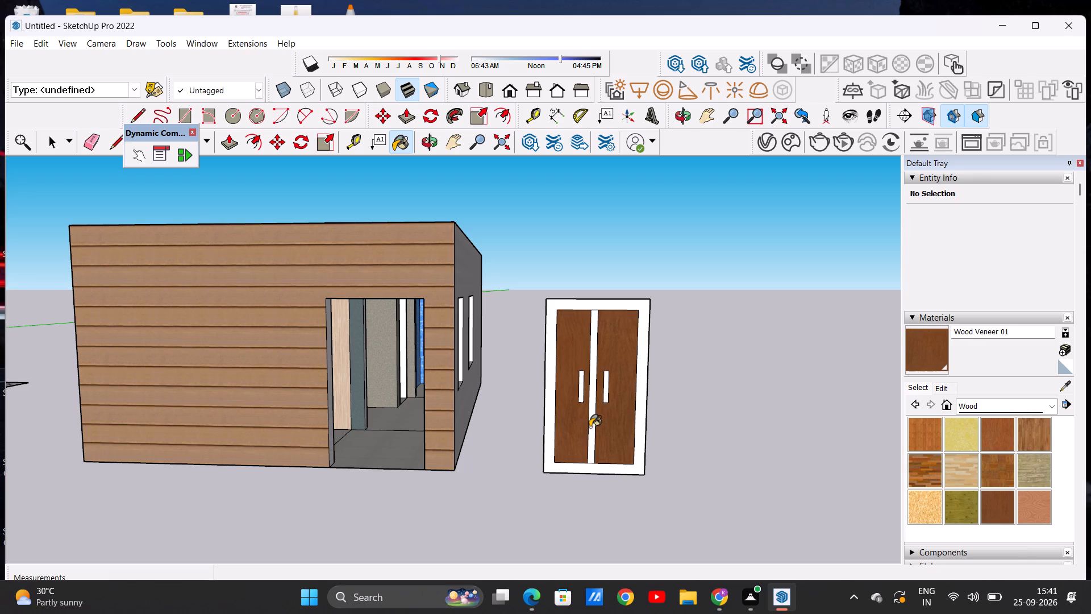
scroll(588, 427, down, 1)
scroll(613, 426, up, 3)
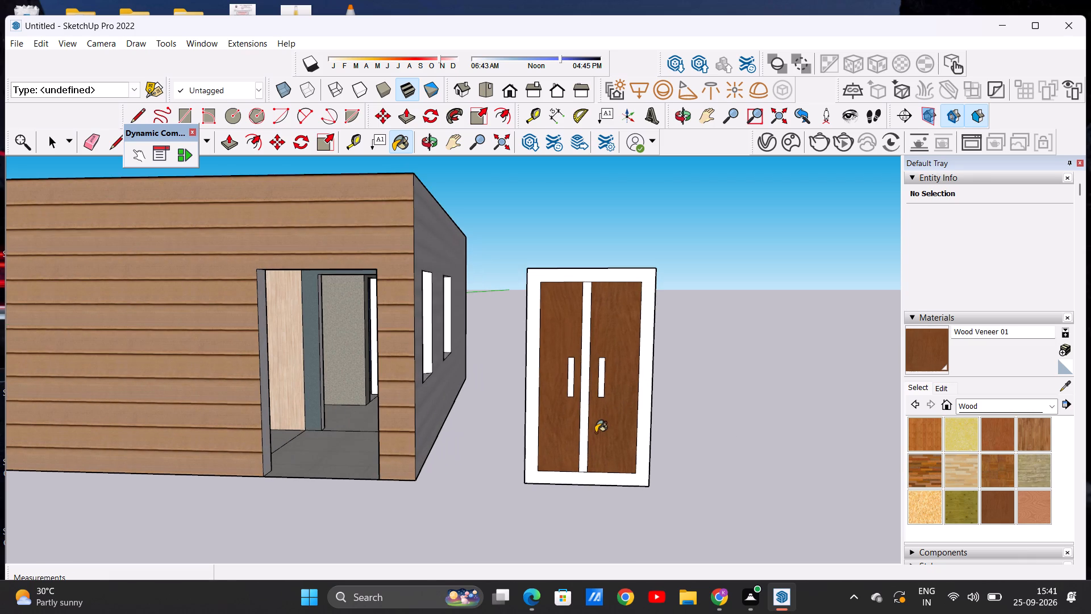
Paint the double door's outer frame and centre strip with Wood Bamboo on the front side.
click(919, 435)
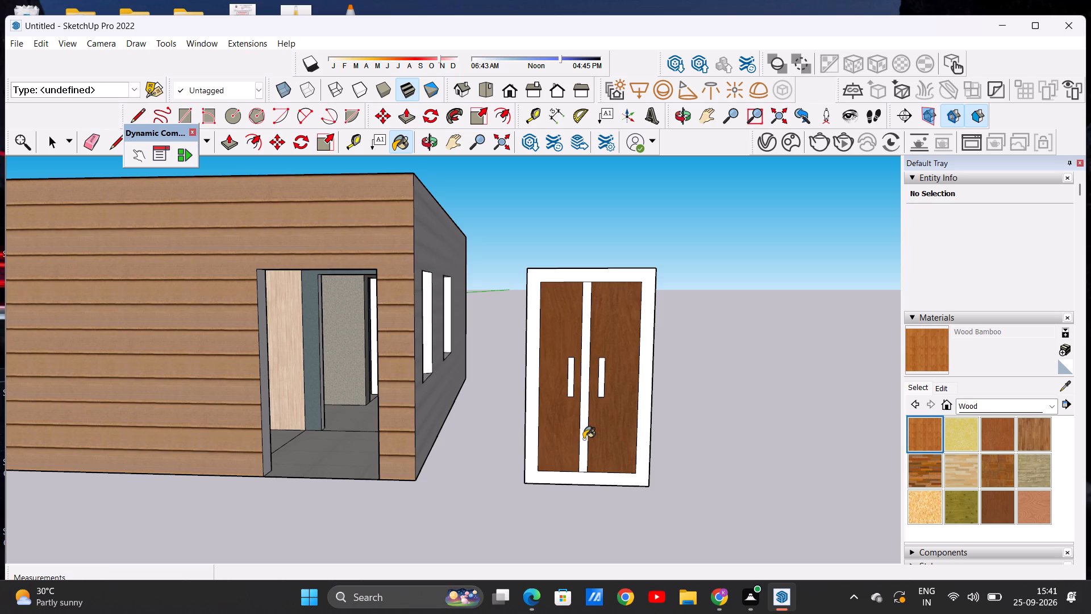
click(584, 439)
click(643, 458)
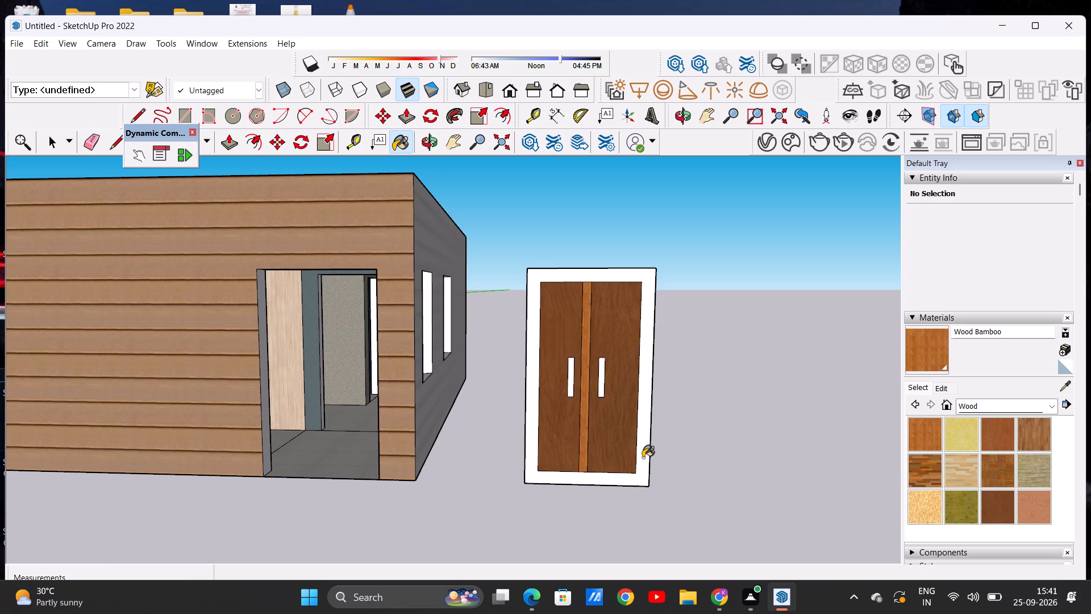
scroll(641, 458, down, 3)
scroll(620, 364, up, 5)
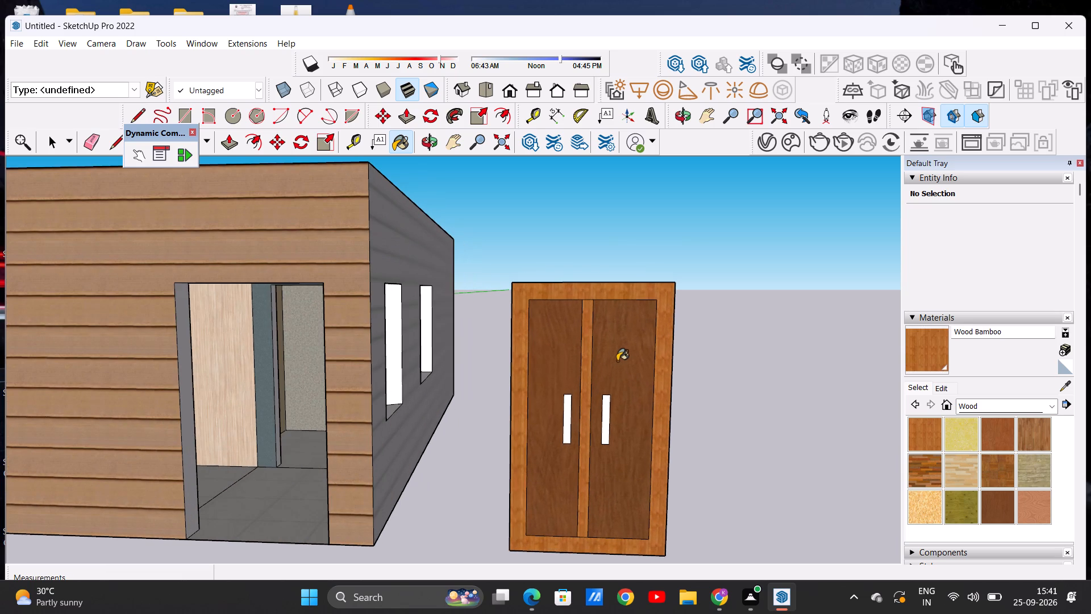
key(space)
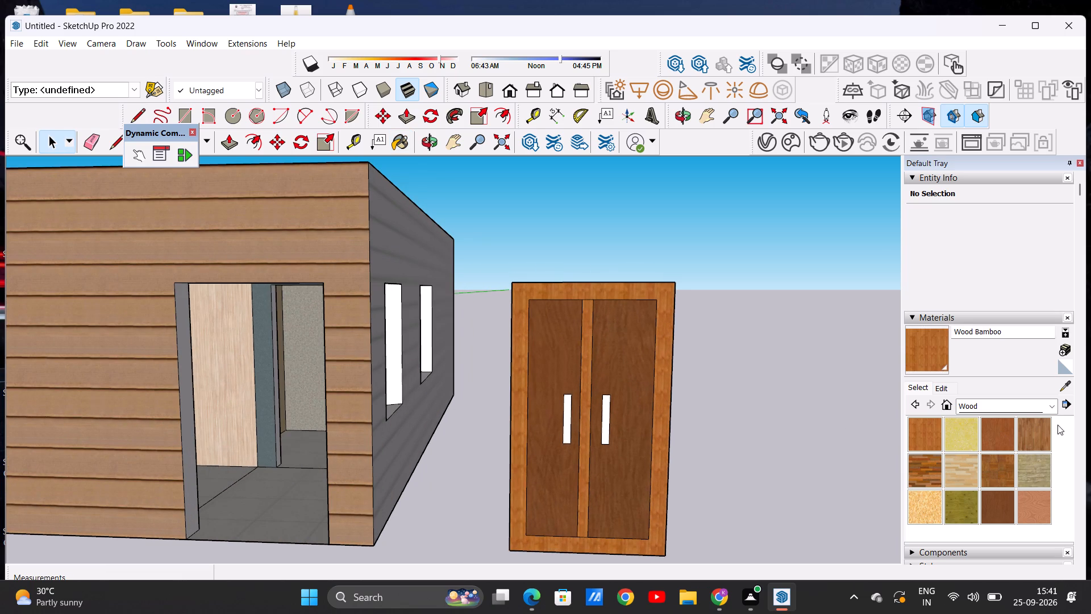
Paint both door handles on the front side with Wood Floor Light.
click(962, 471)
scroll(596, 426, up, 5)
click(617, 417)
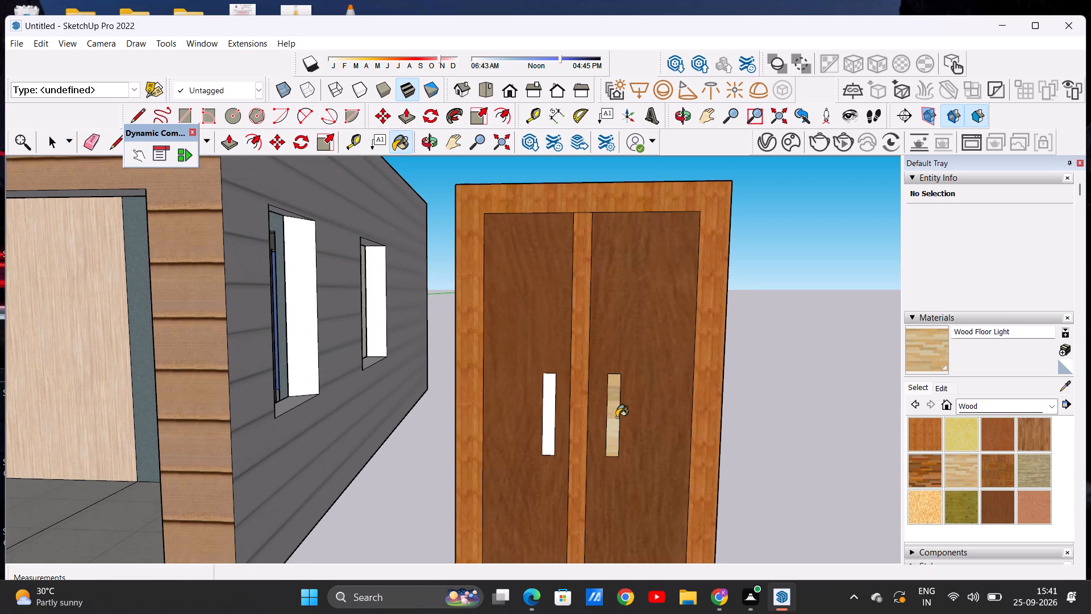
click(551, 427)
scroll(564, 422, down, 4)
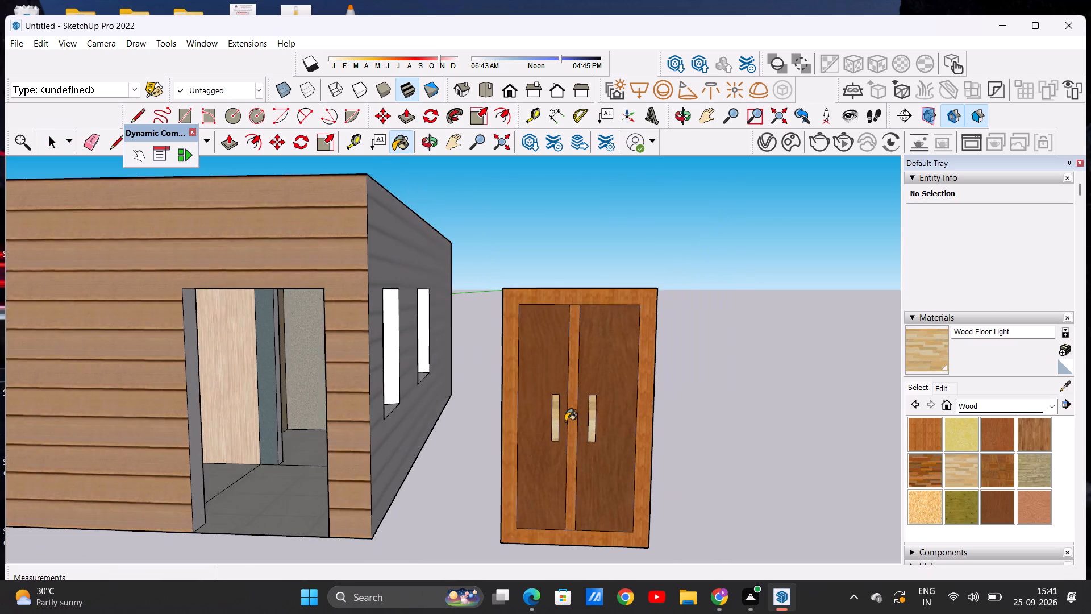
scroll(565, 421, down, 5)
key(space)
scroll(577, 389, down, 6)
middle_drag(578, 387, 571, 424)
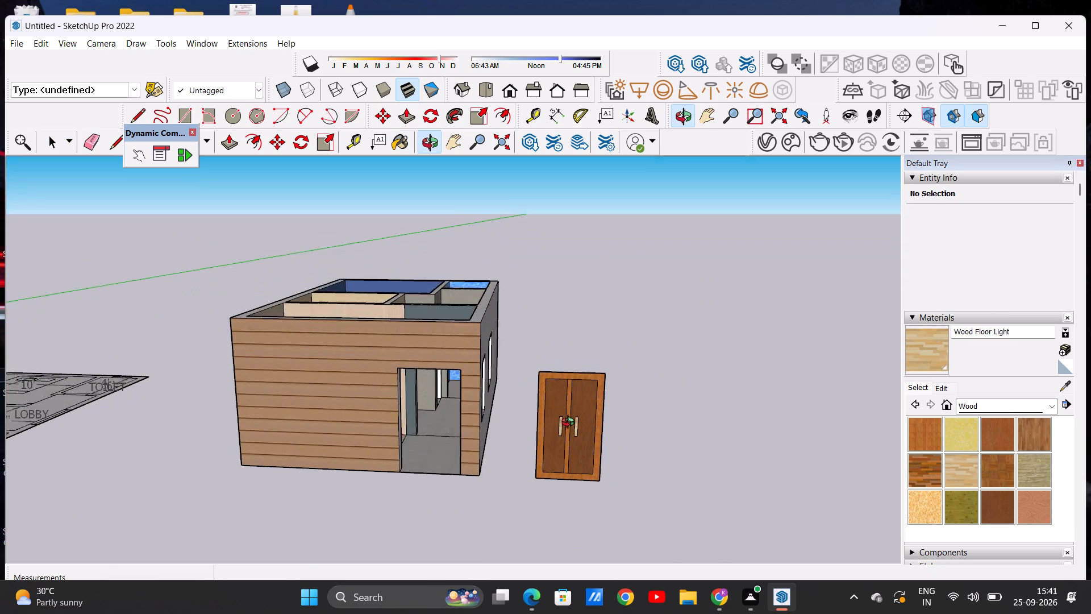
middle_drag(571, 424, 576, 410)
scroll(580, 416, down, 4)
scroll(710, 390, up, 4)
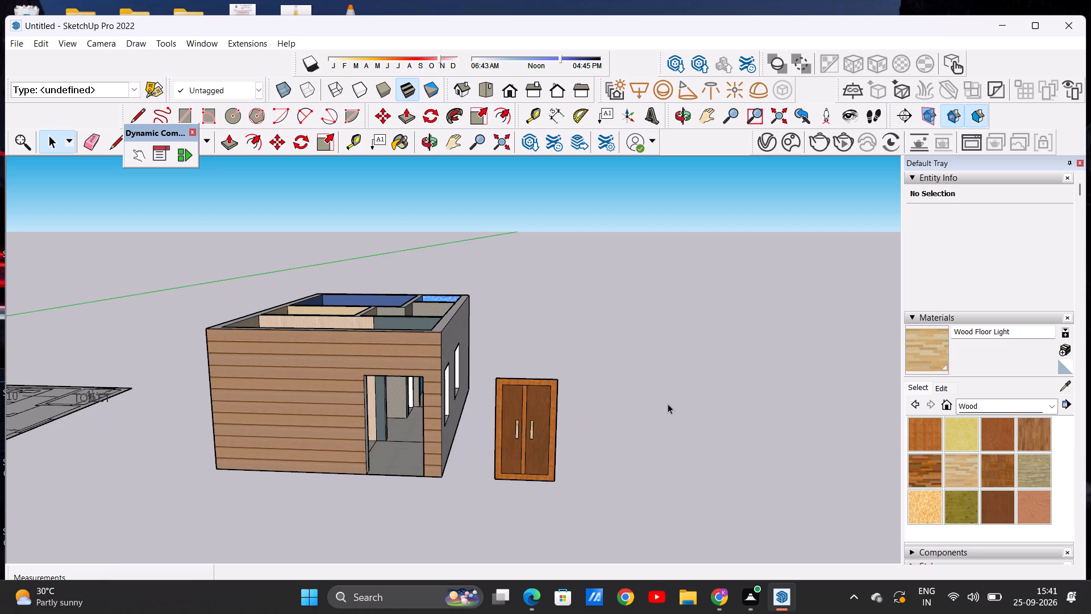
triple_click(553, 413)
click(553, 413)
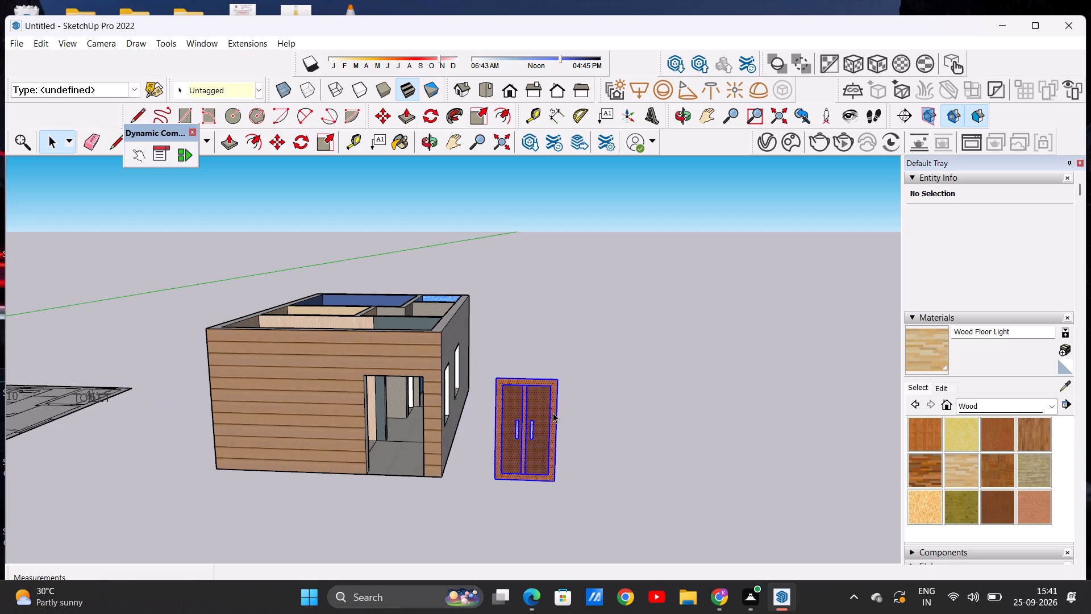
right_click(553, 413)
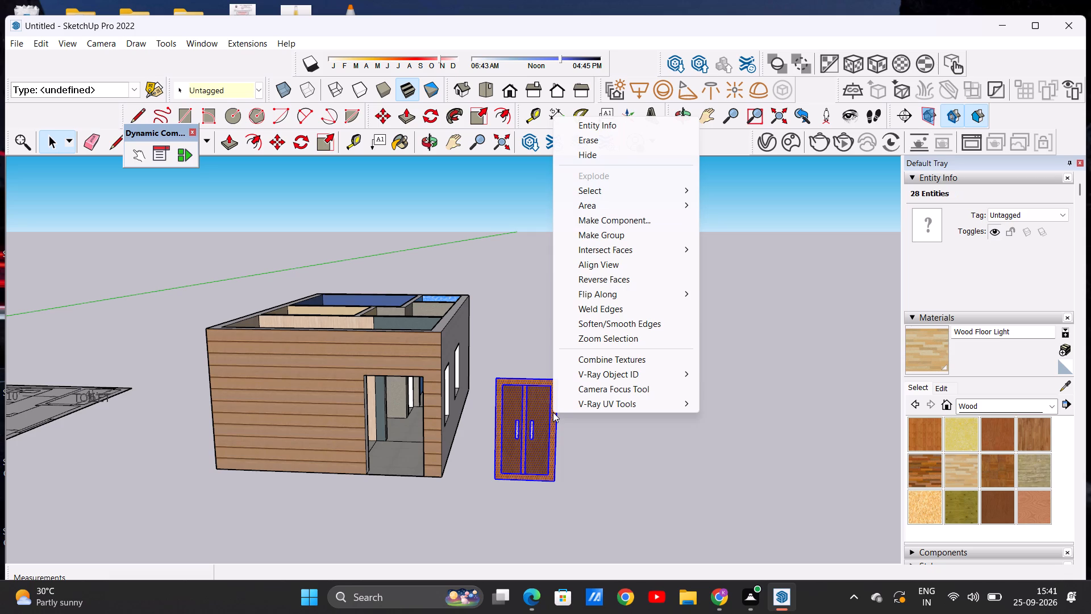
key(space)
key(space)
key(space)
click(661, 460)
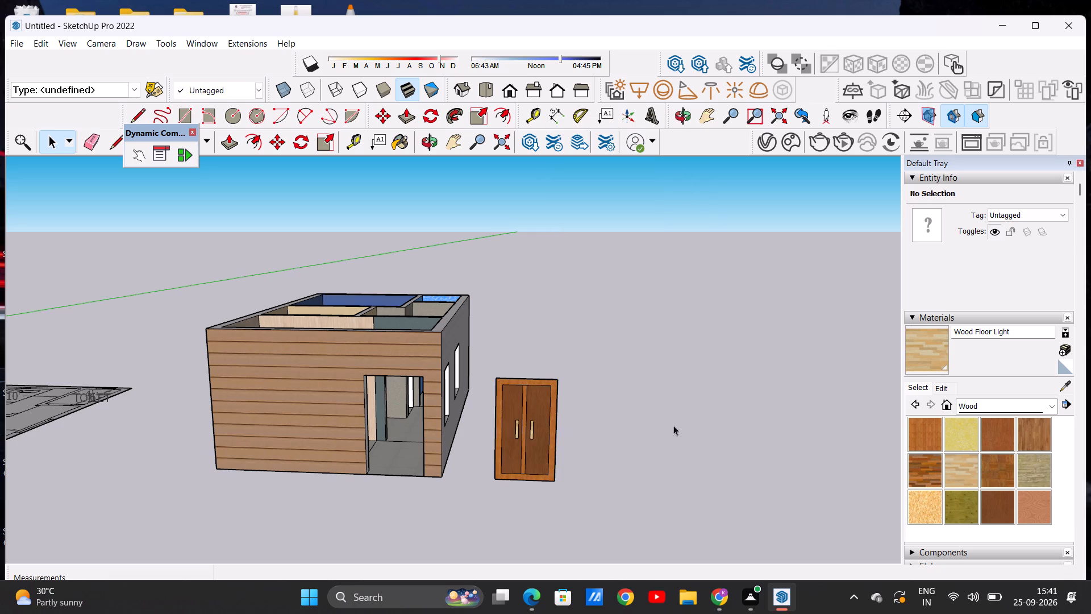
Paint the back faces of both door leaves with Wood Veneer 01.
middle_drag(680, 421, 220, 505)
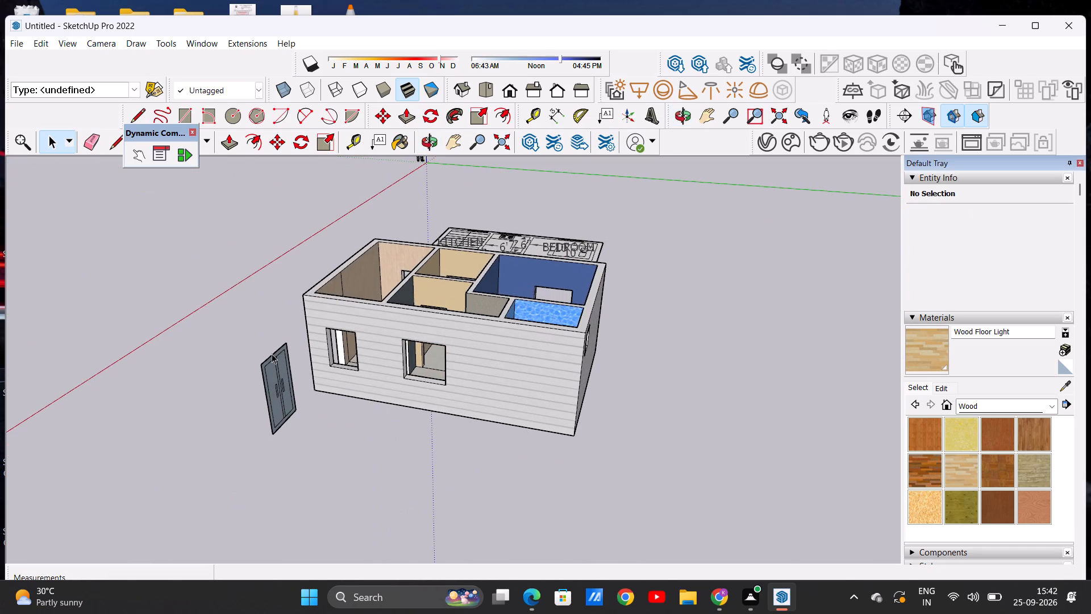
scroll(272, 354, up, 18)
middle_drag(360, 425, 272, 441)
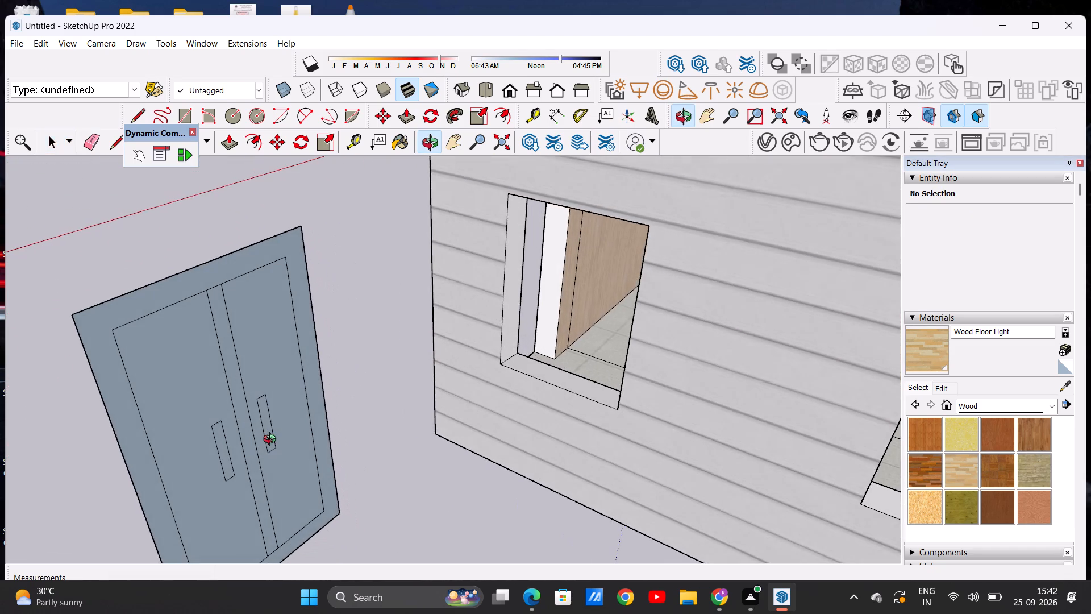
middle_drag(272, 441, 387, 427)
scroll(385, 427, down, 5)
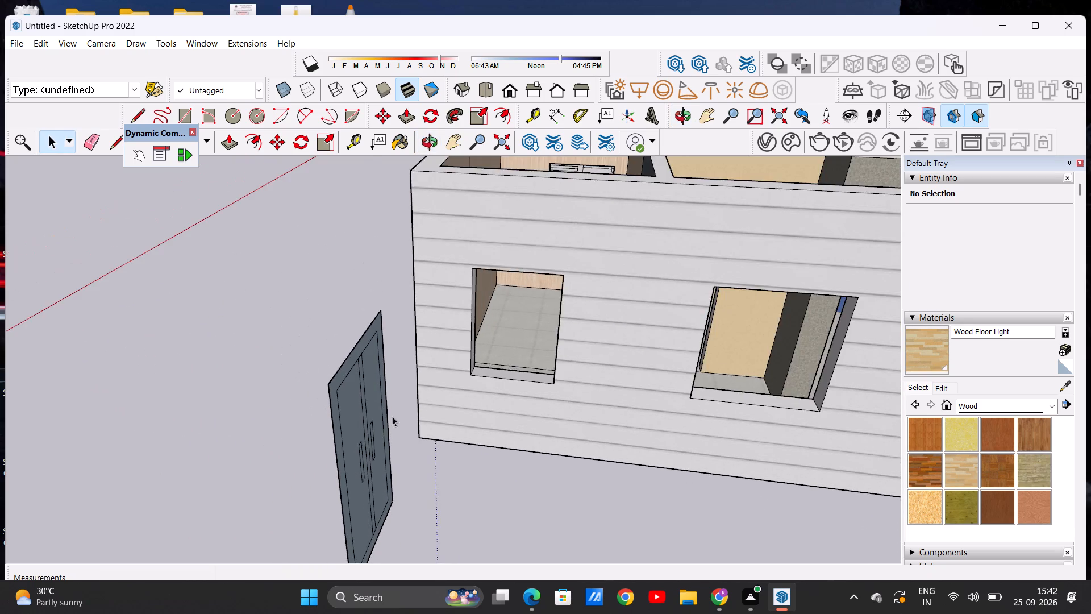
scroll(392, 416, down, 3)
middle_drag(332, 436, 573, 437)
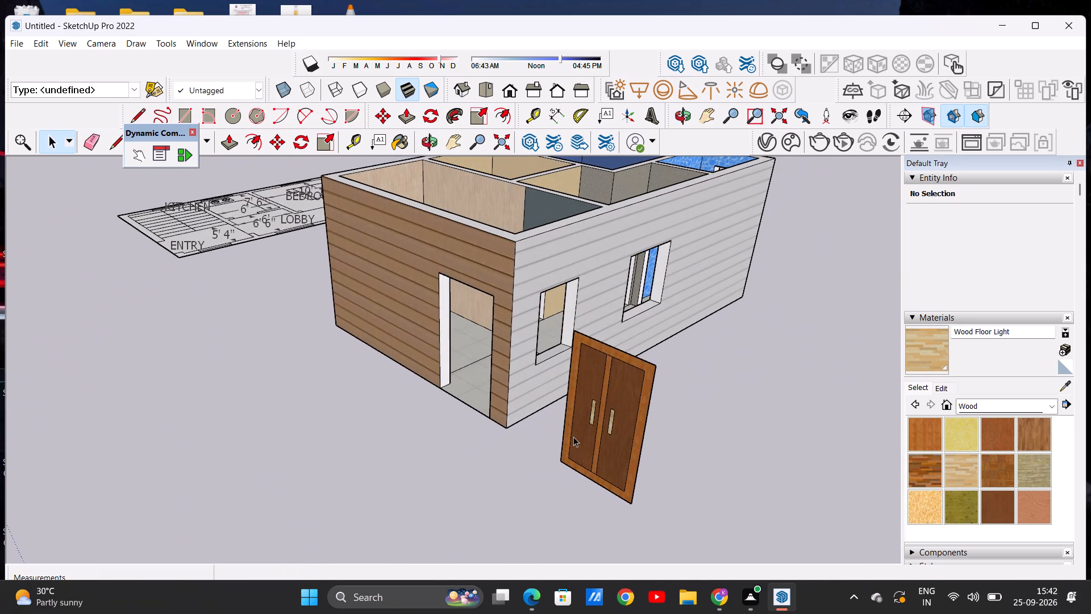
middle_drag(642, 418, 638, 416)
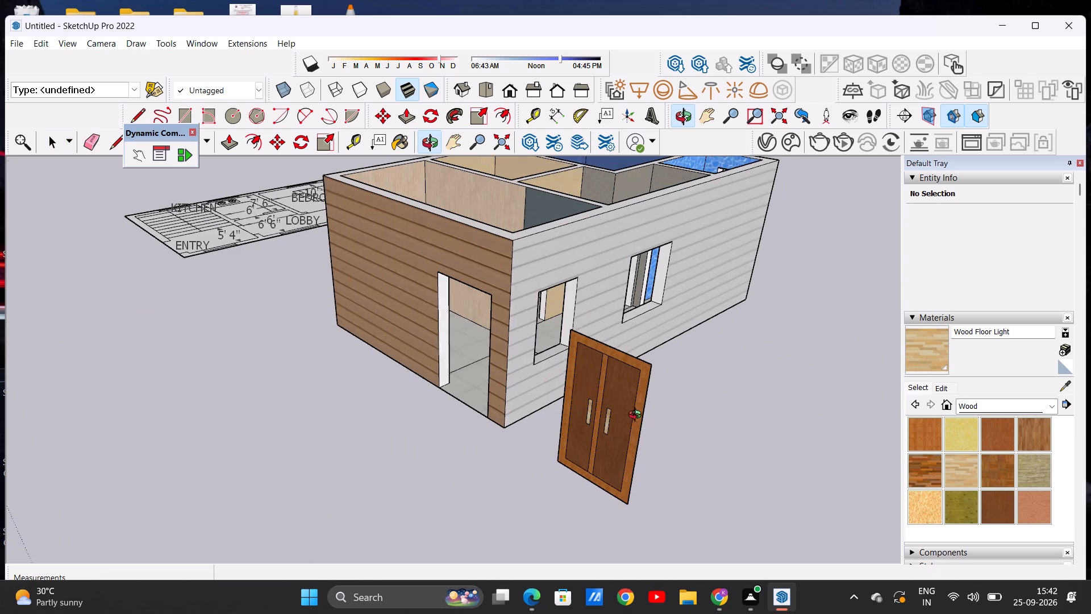
middle_drag(638, 416, 372, 399)
scroll(318, 383, up, 5)
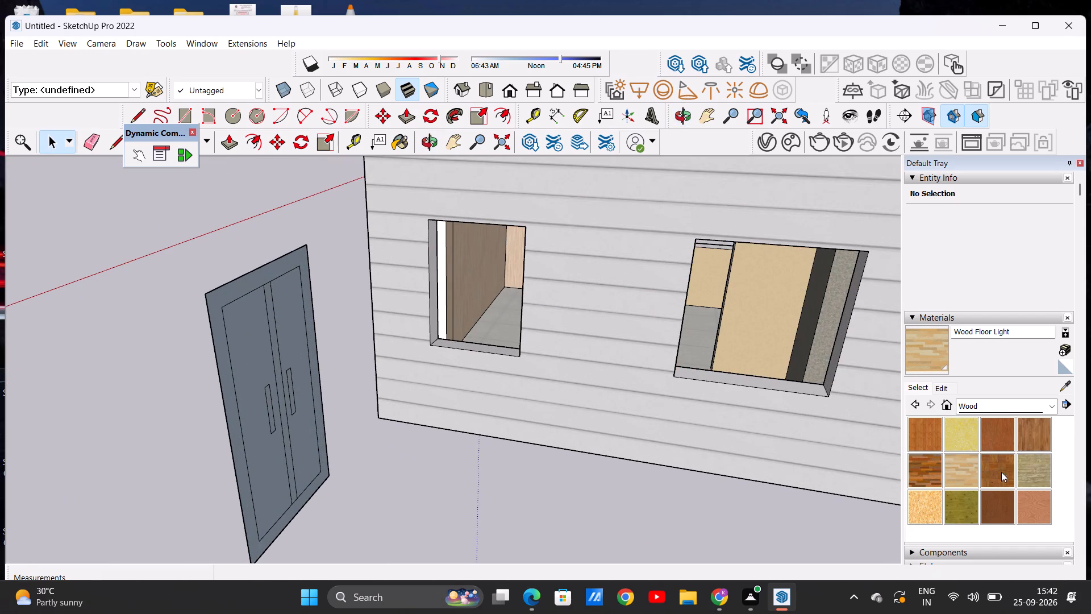
click(998, 497)
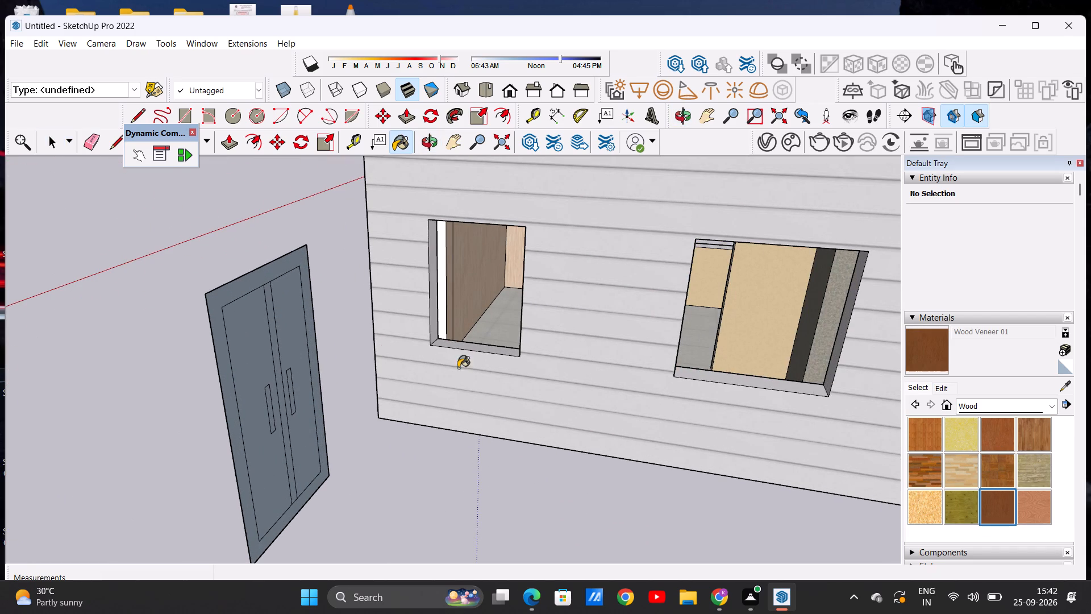
scroll(251, 374, up, 7)
click(248, 372)
click(328, 342)
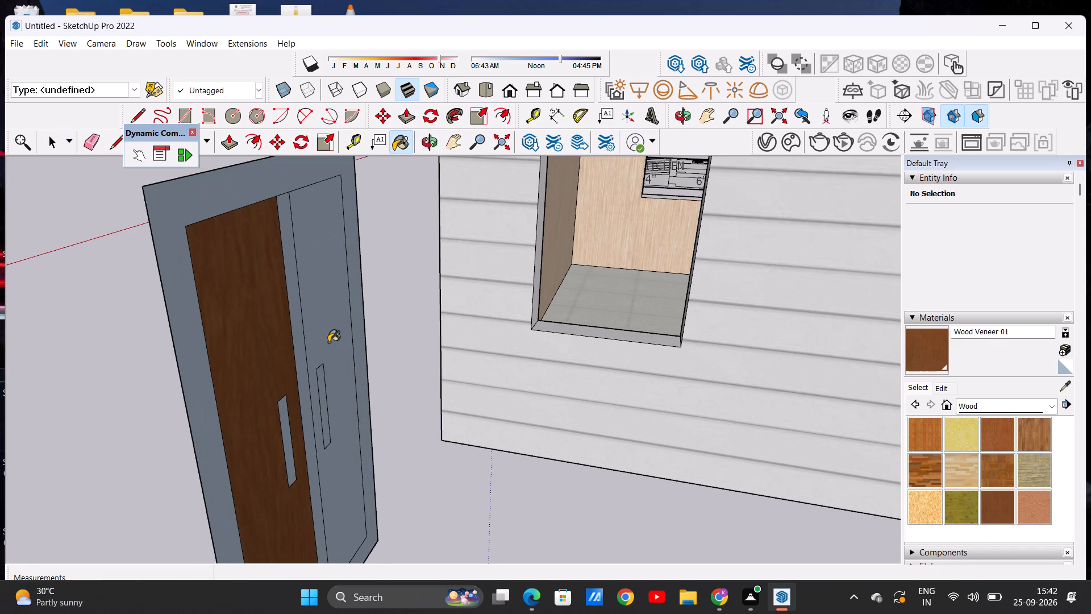
Paint the back of the door's outer frame and centre strip with Wood Bamboo.
scroll(320, 341, down, 4)
middle_drag(349, 397, 244, 404)
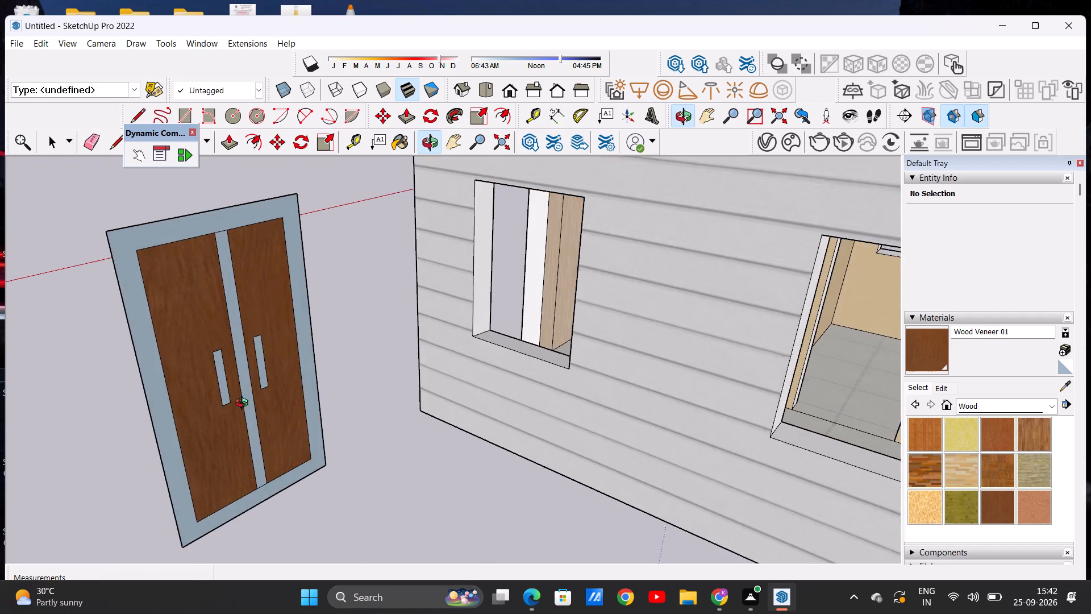
middle_drag(244, 404, 239, 404)
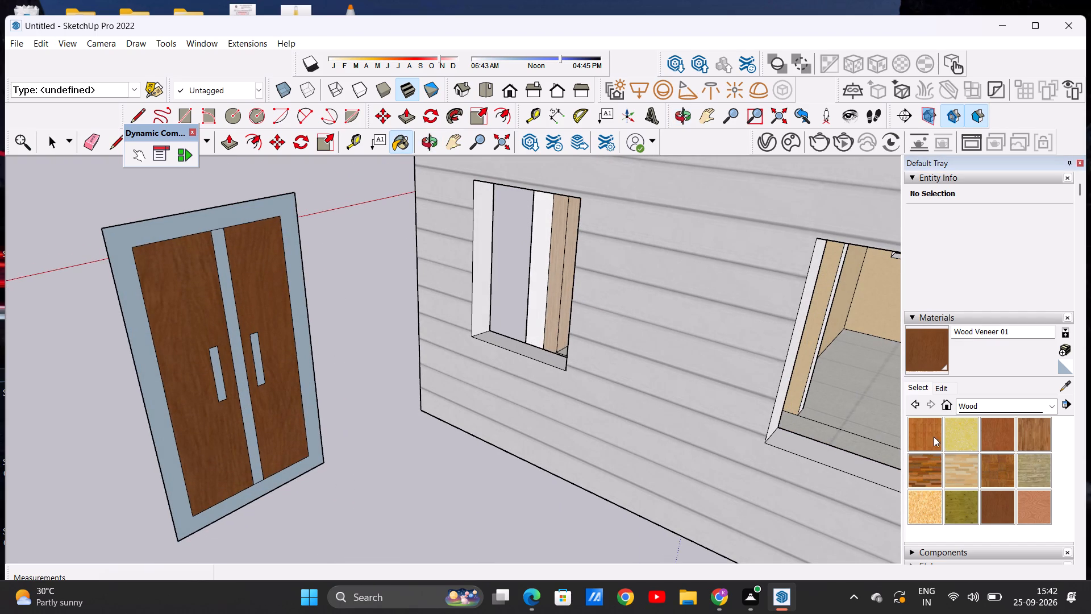
click(919, 435)
click(157, 405)
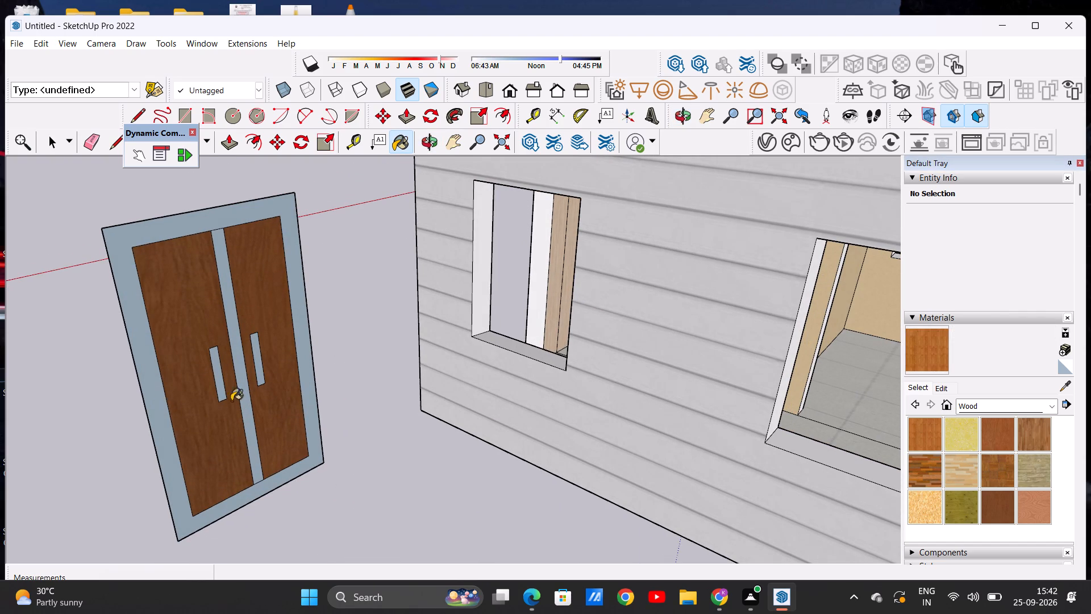
click(246, 404)
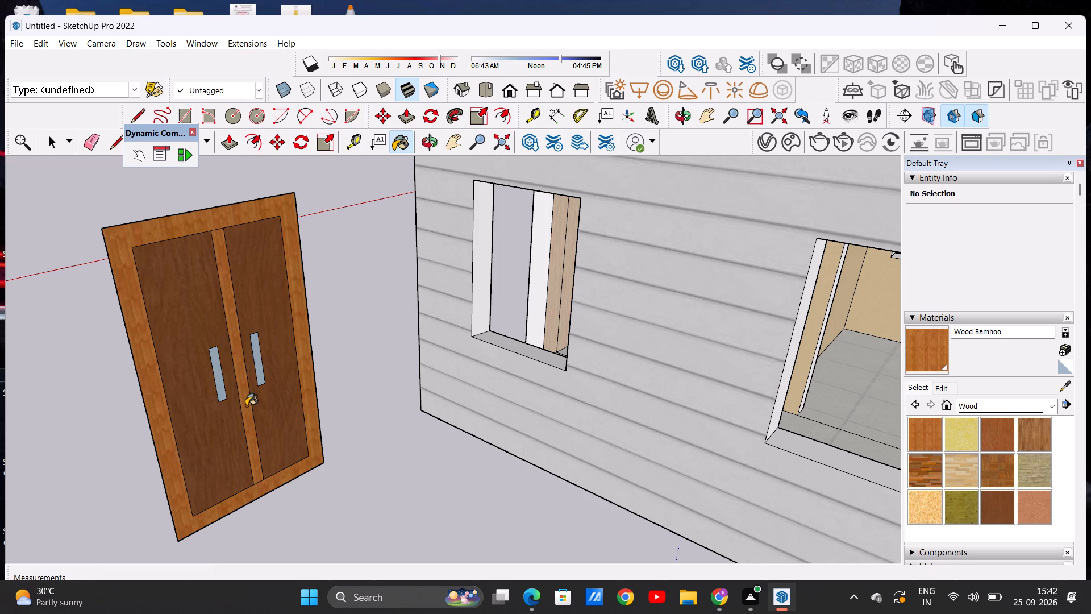
key(space)
Make a group of the complete double door, including its frame, leaves, centre strip and handles.
middle_drag(128, 396, 461, 382)
scroll(455, 396, down, 5)
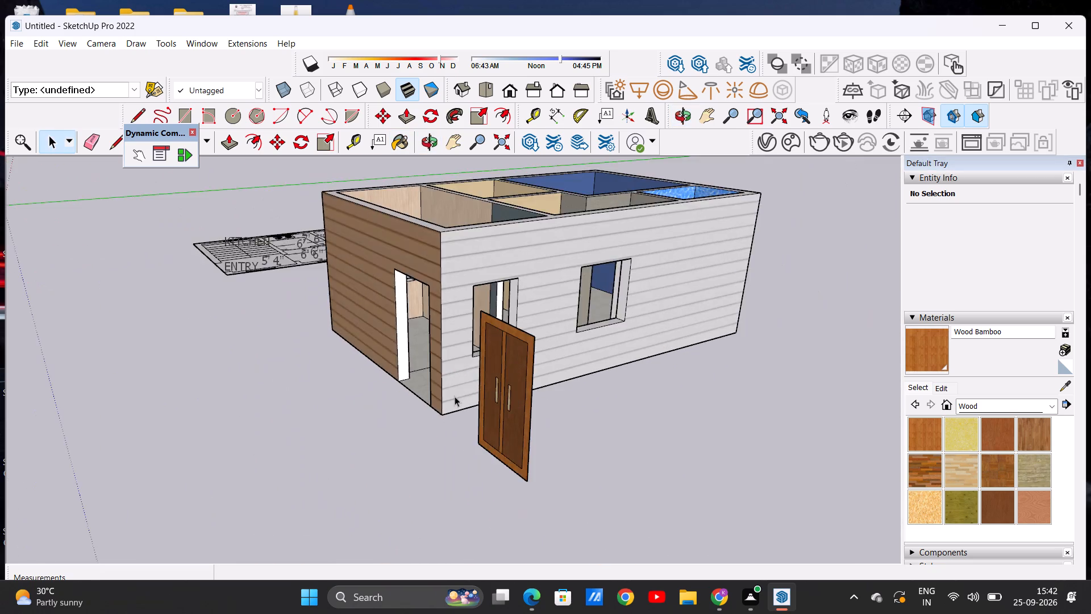
scroll(455, 396, down, 6)
middle_drag(408, 393, 521, 380)
scroll(557, 314, up, 4)
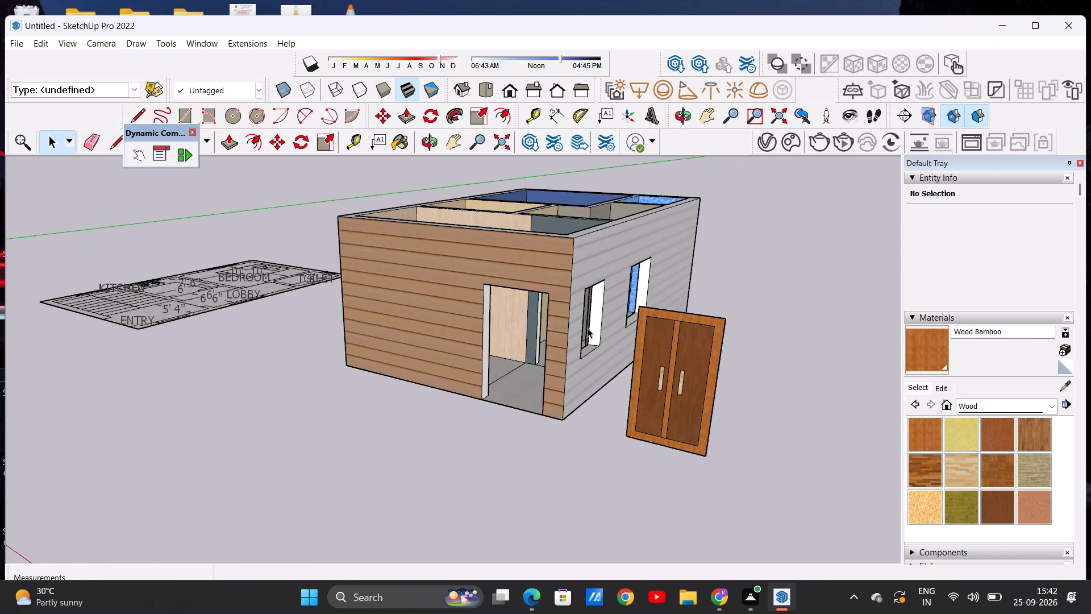
triple_click(706, 351)
double_click(707, 352)
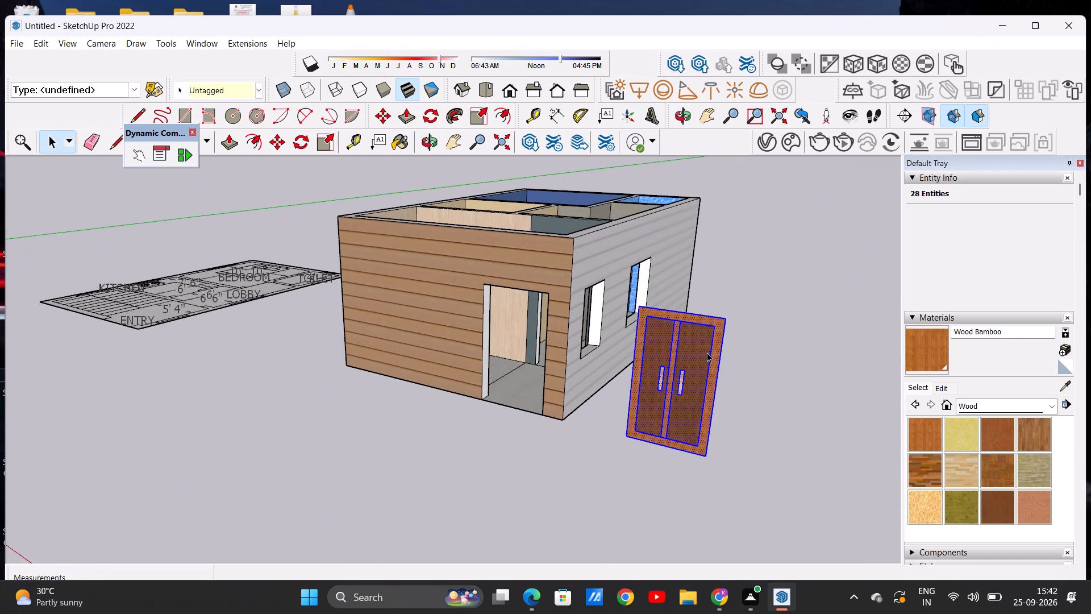
right_click(707, 352)
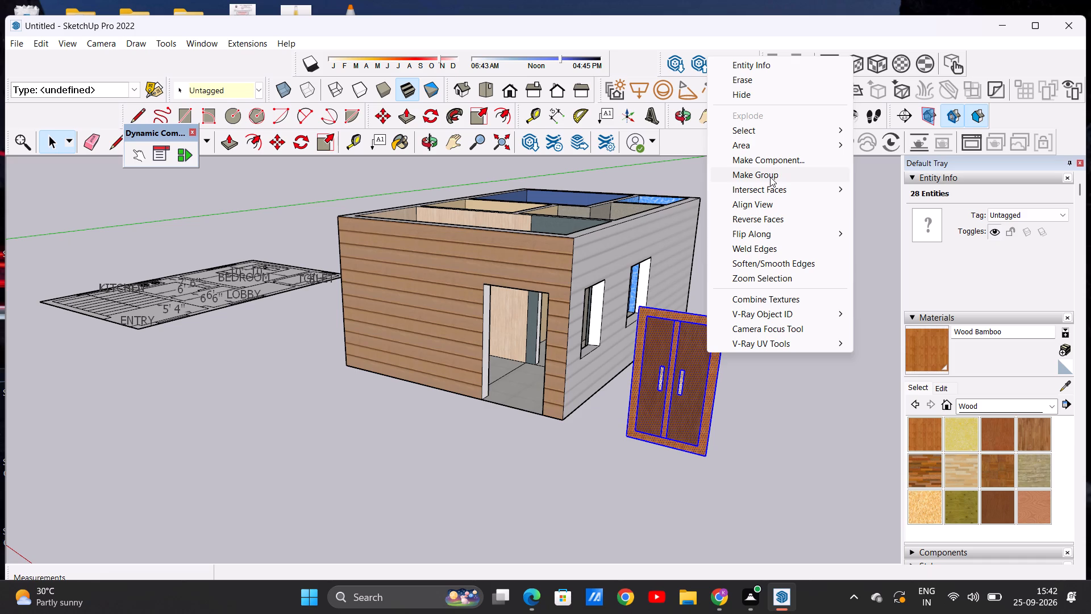
click(769, 177)
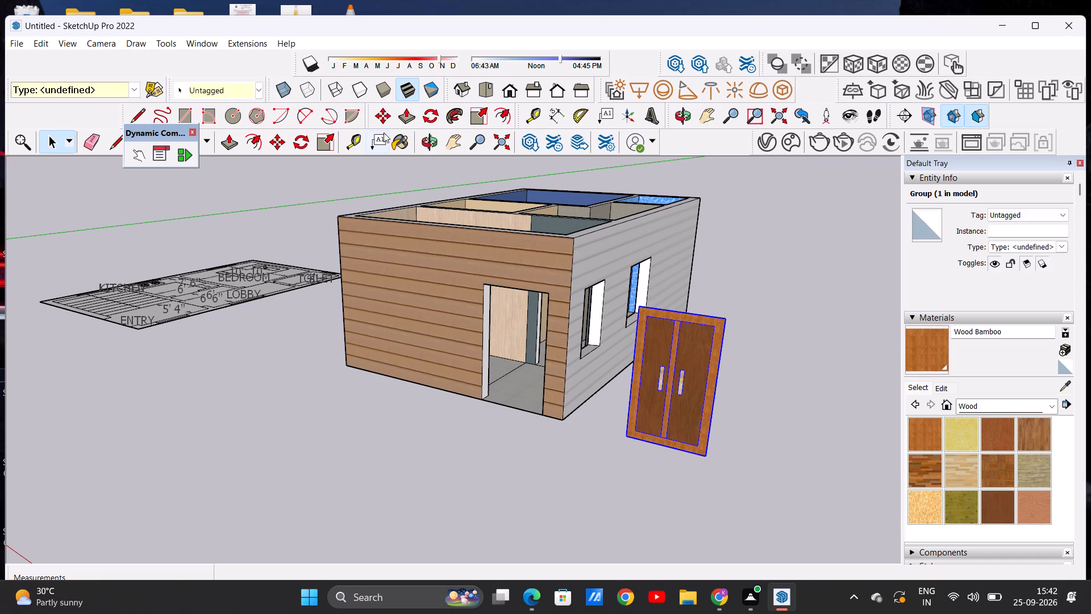
click(826, 264)
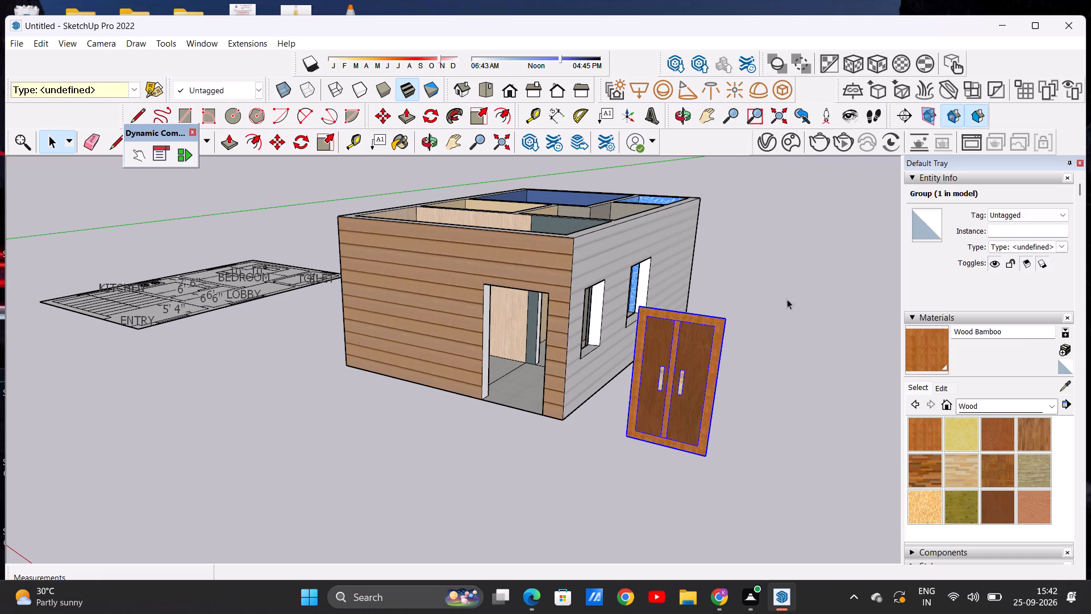
Move the door group by its top outer corner about 8' 10" into the door opening of the wood-clad front wall.
click(719, 347)
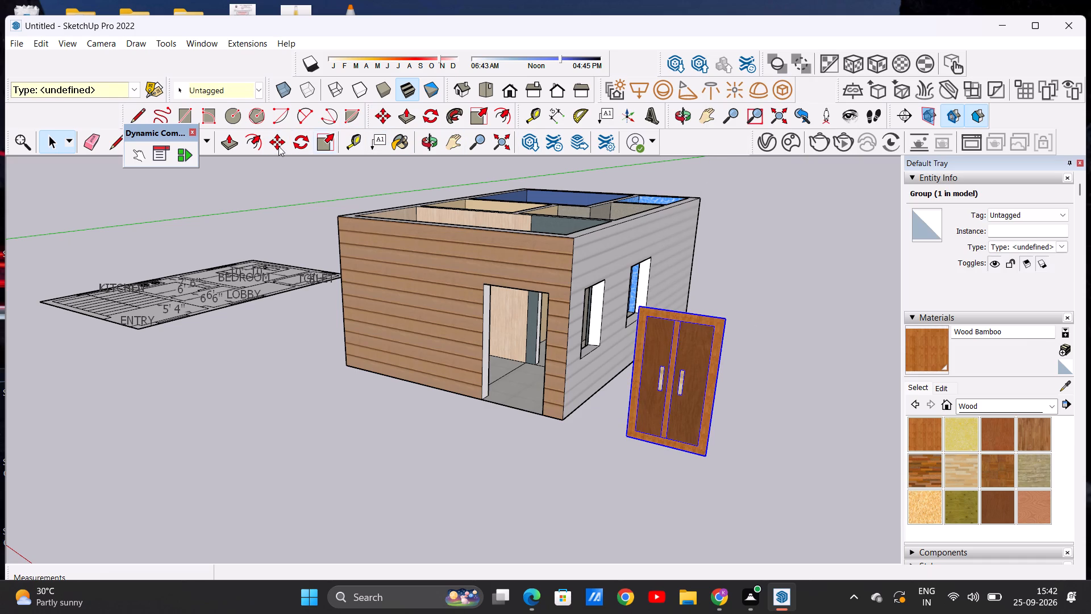
click(271, 140)
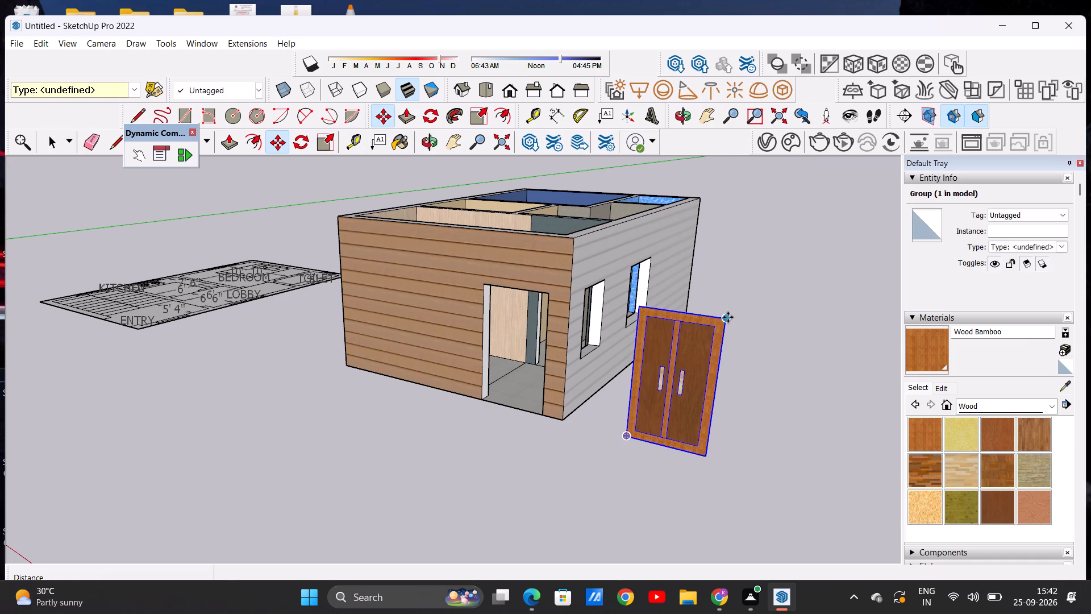
click(728, 317)
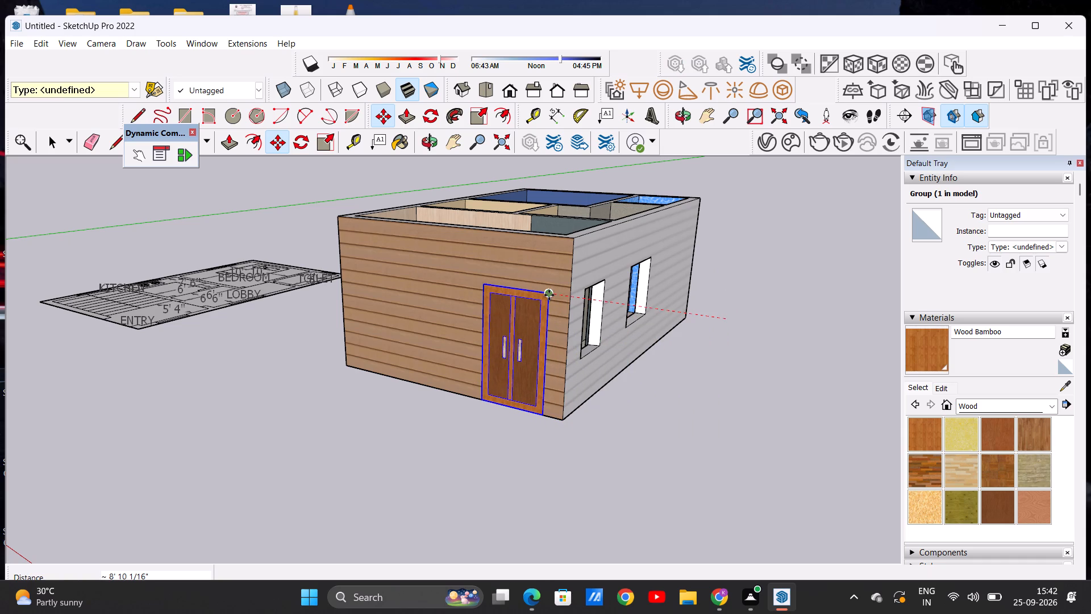
scroll(549, 294, up, 7)
click(550, 294)
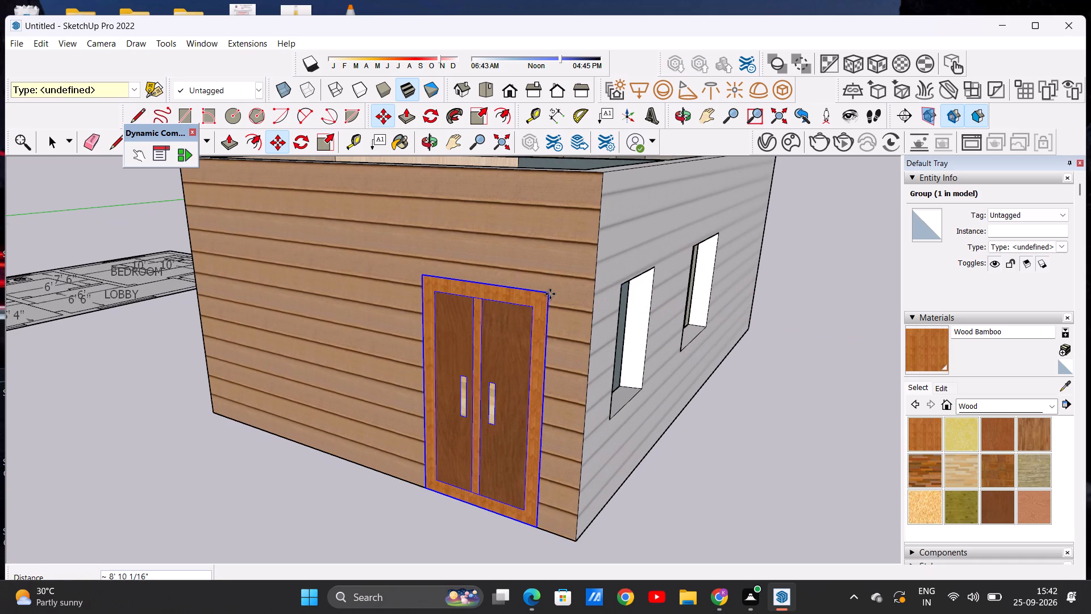
key(space)
scroll(616, 322, down, 3)
click(724, 392)
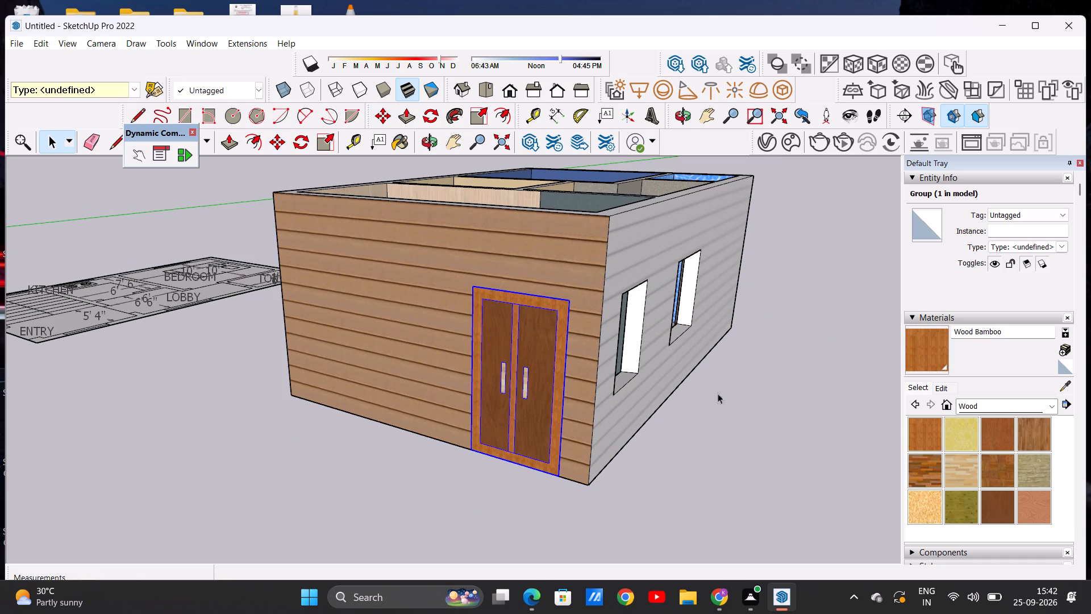
middle_drag(558, 413, 653, 388)
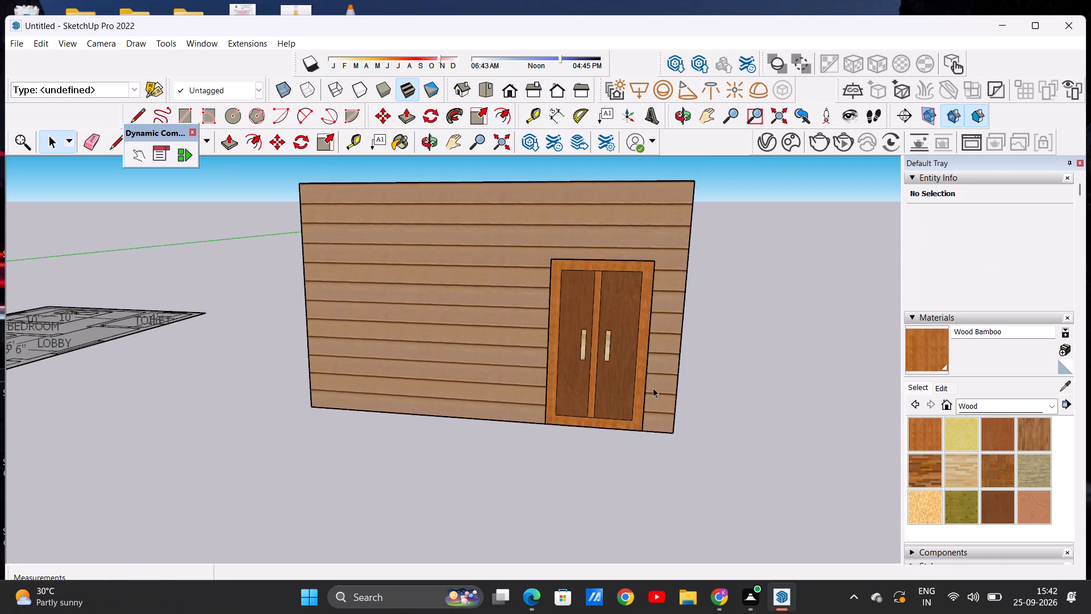
Inspect the fitted double door in the front wall, plus the room interiors and openings from above.
scroll(662, 383, down, 10)
middle_drag(614, 364, 603, 425)
scroll(624, 399, up, 7)
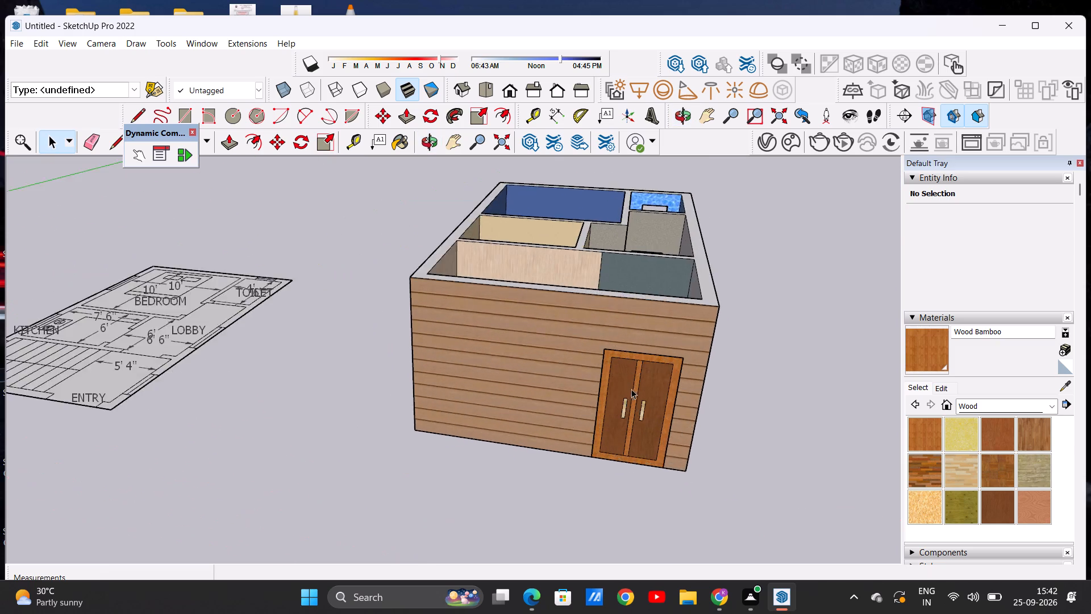
scroll(631, 389, up, 4)
middle_drag(660, 441, 677, 362)
scroll(663, 428, up, 1)
scroll(656, 354, down, 6)
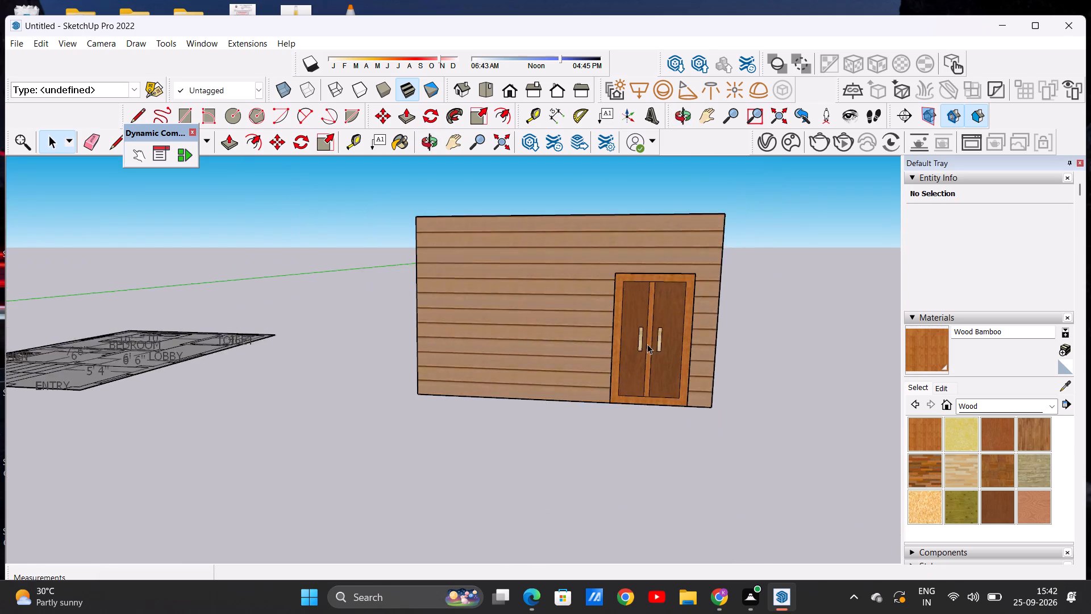
scroll(647, 344, down, 13)
scroll(615, 343, up, 5)
middle_drag(614, 338, 622, 404)
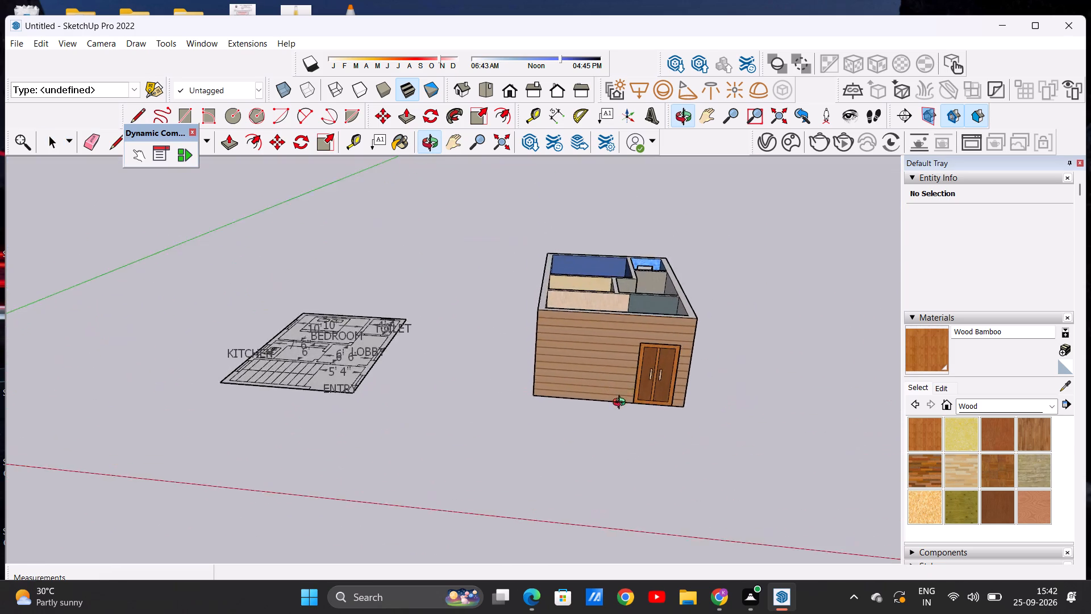
middle_drag(622, 404, 622, 462)
scroll(622, 462, up, 1)
scroll(611, 406, down, 3)
middle_drag(601, 391, 594, 459)
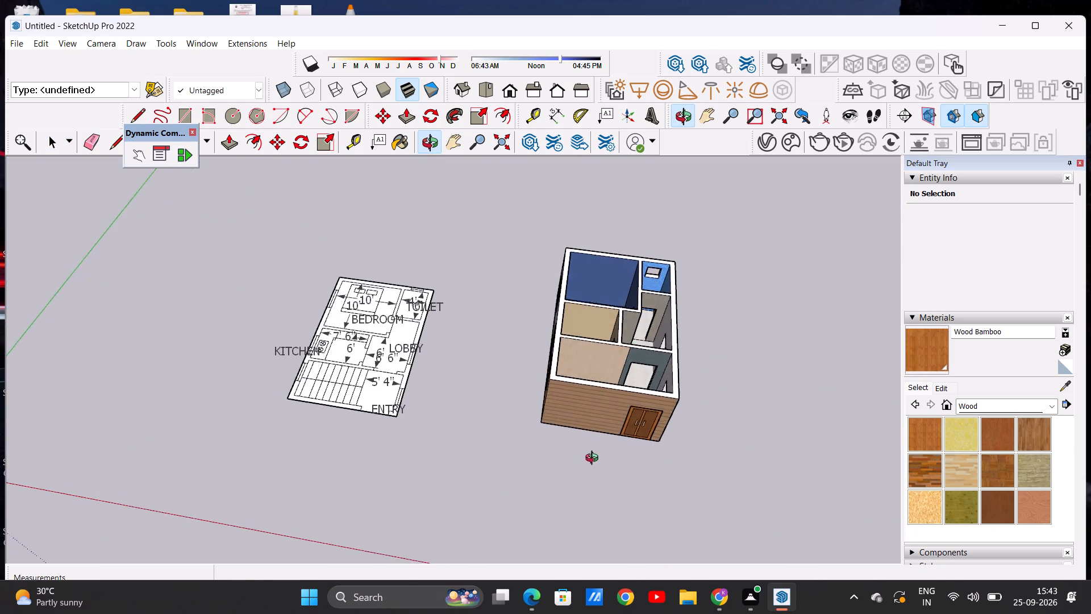
middle_drag(594, 459, 604, 500)
scroll(599, 372, down, 3)
middle_drag(586, 405, 587, 449)
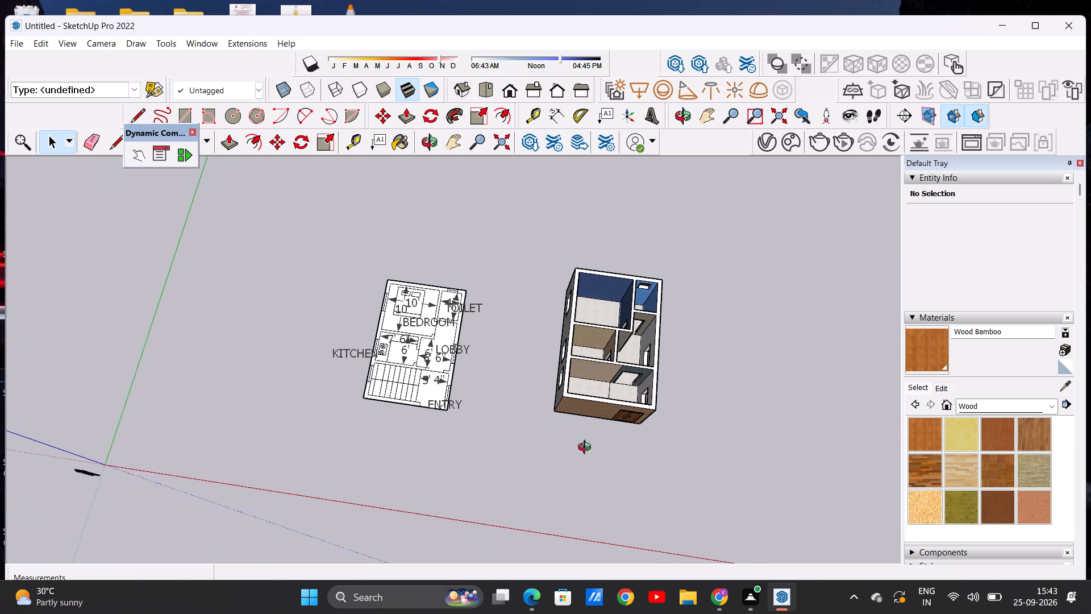
middle_drag(587, 449, 587, 457)
scroll(659, 355, up, 6)
scroll(603, 361, up, 14)
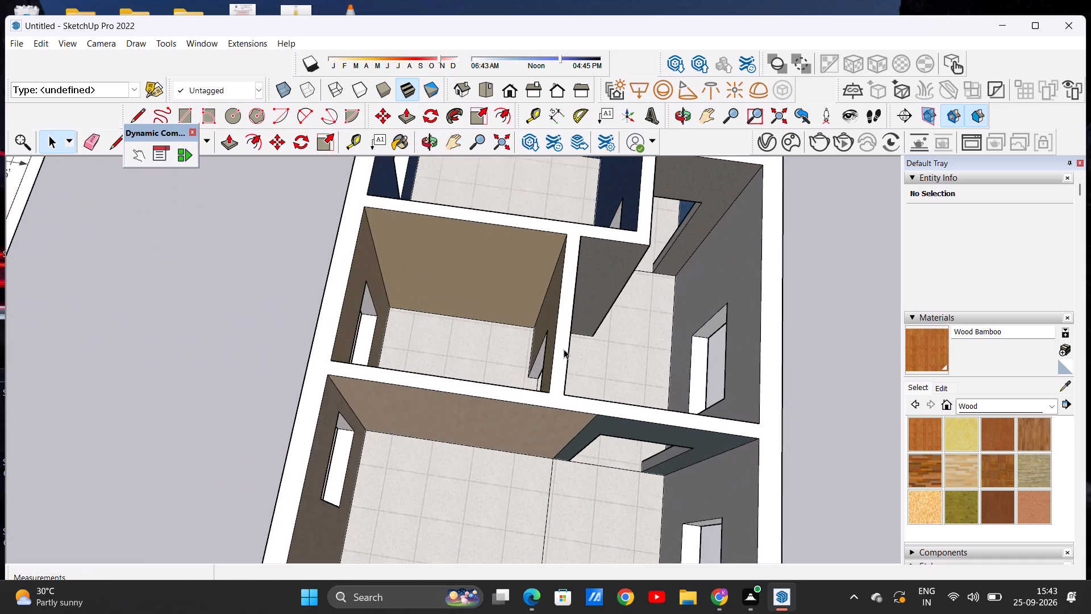
scroll(564, 349, up, 19)
scroll(511, 355, down, 14)
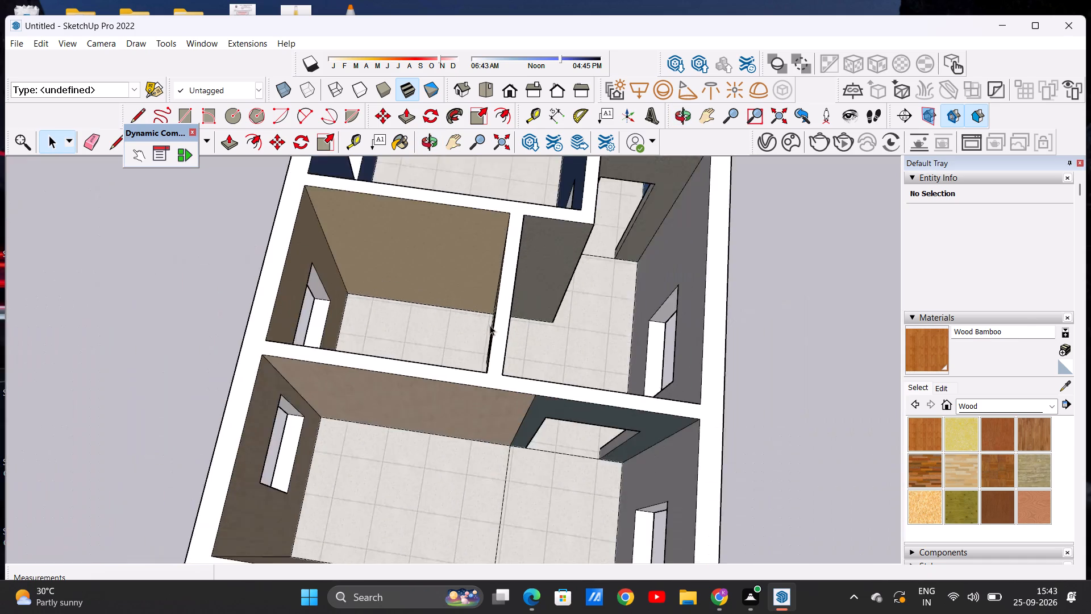
scroll(490, 325, down, 12)
scroll(582, 335, up, 8)
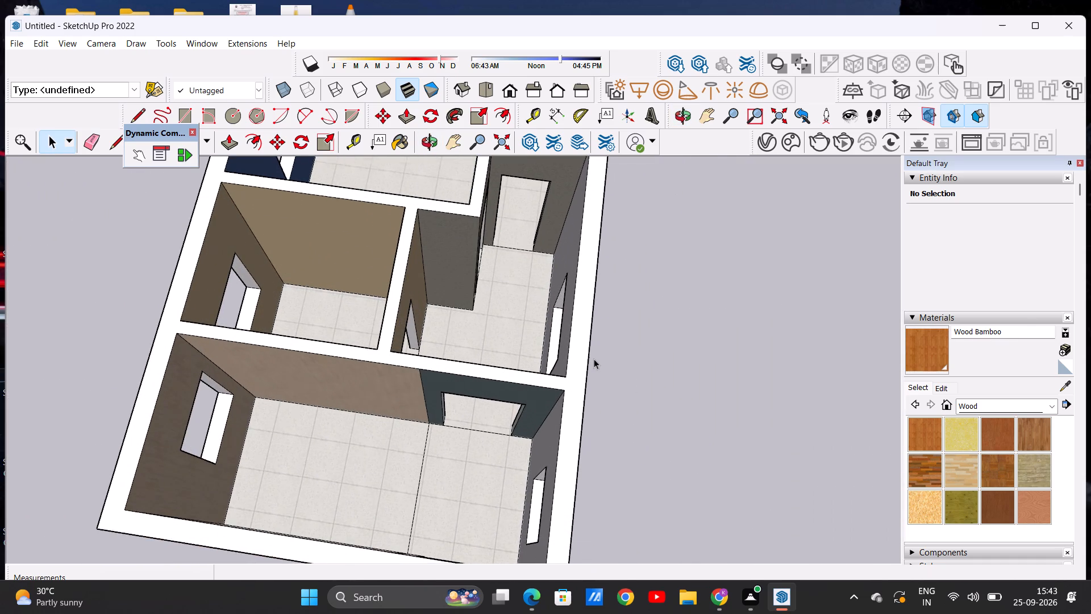
scroll(594, 359, up, 8)
scroll(601, 334, down, 7)
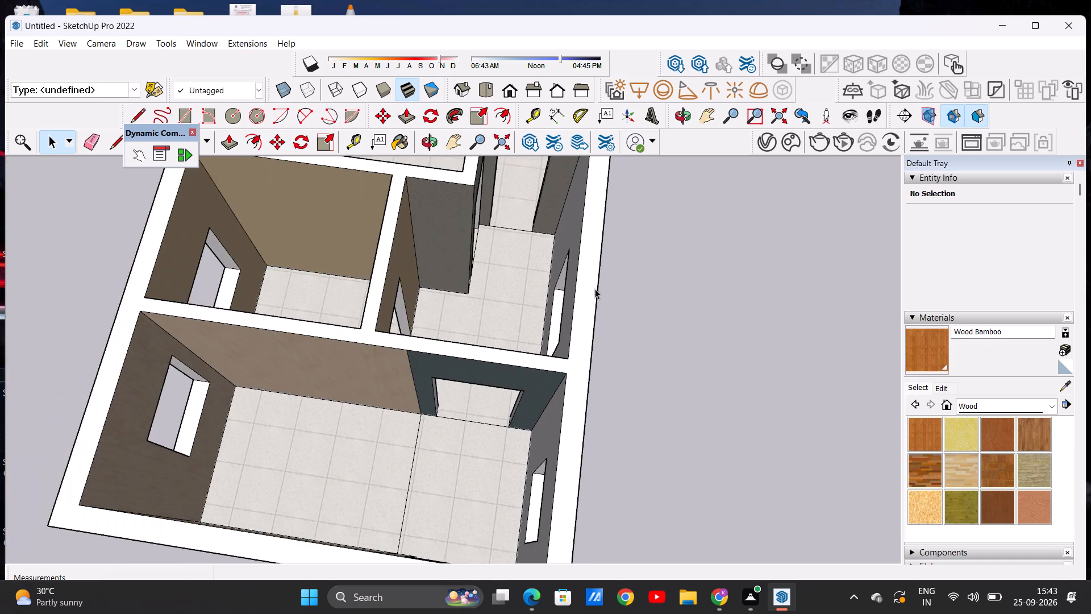
scroll(595, 289, down, 12)
scroll(518, 313, down, 1)
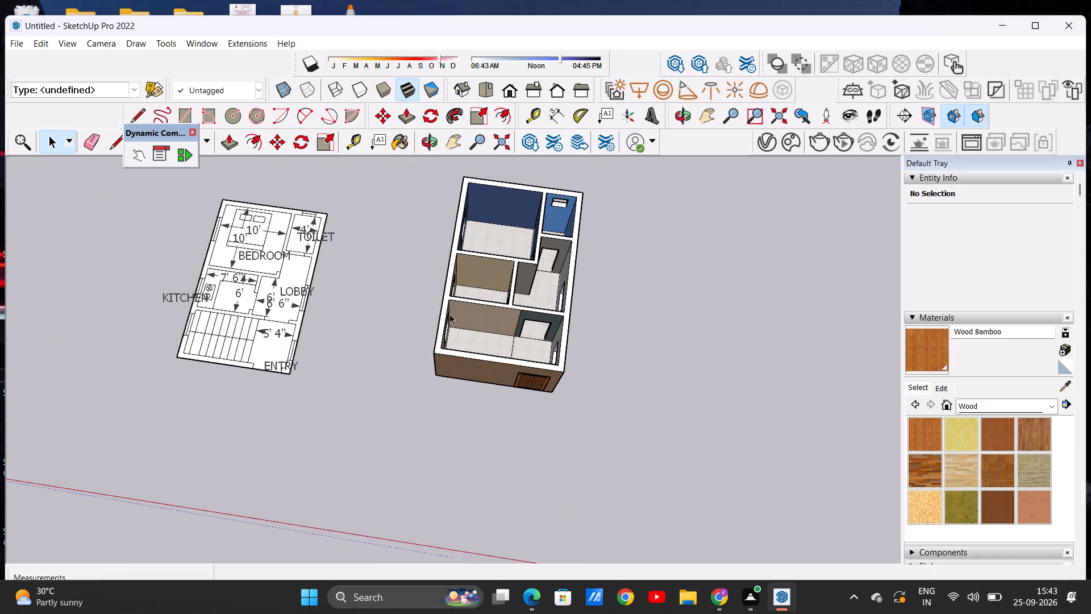
Draw a line about 3' 11" along the top edge of the blue bedroom's outer window opening to close it with a face.
middle_drag(443, 314, 777, 165)
scroll(315, 315, up, 6)
middle_drag(313, 329, 359, 260)
scroll(375, 265, up, 8)
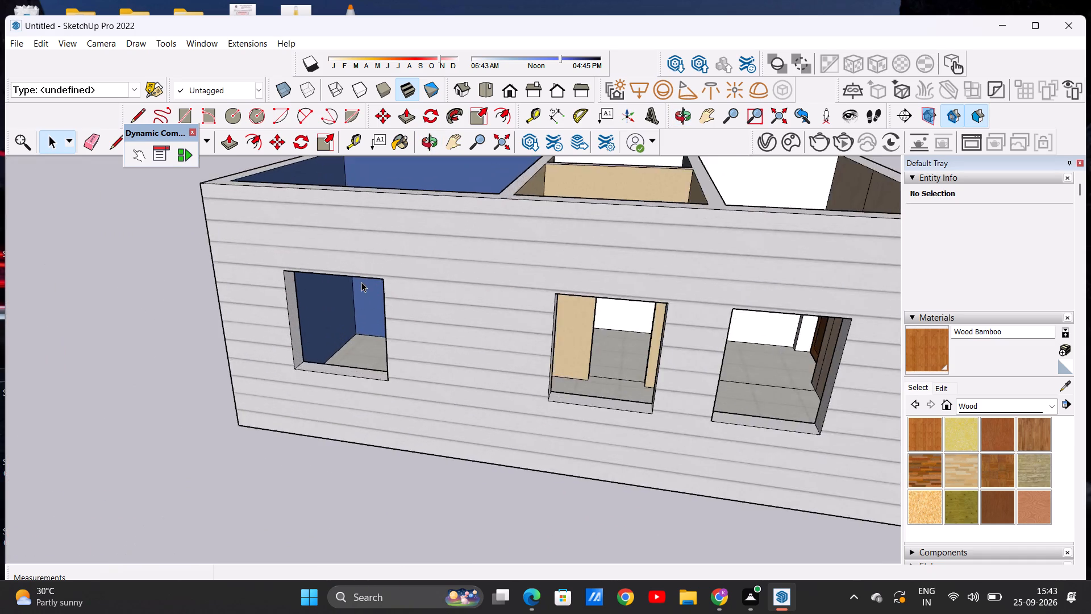
scroll(361, 282, up, 5)
scroll(357, 287, down, 6)
middle_drag(377, 313, 390, 297)
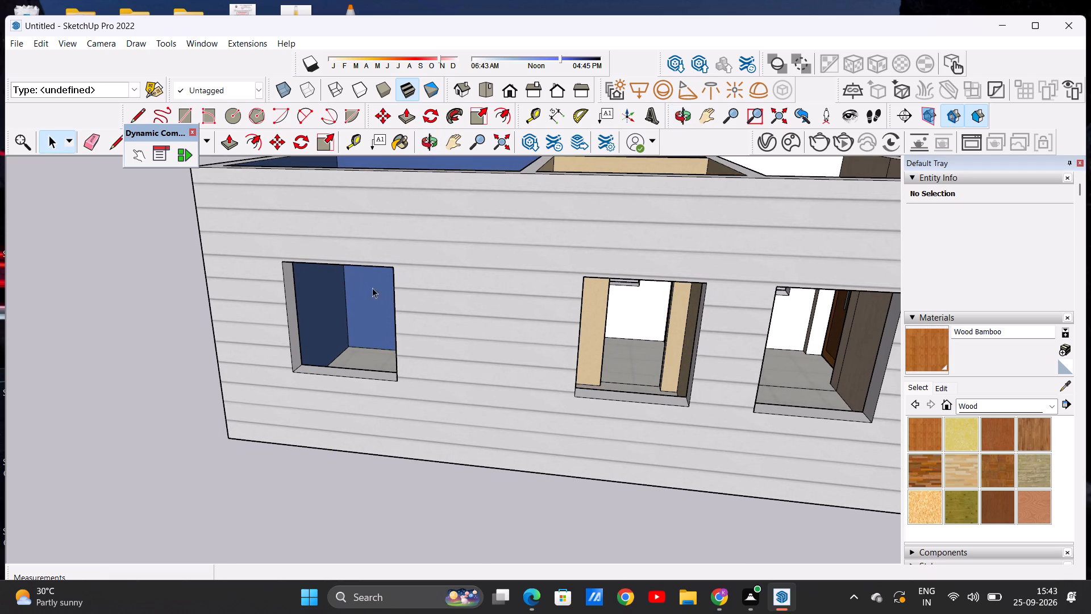
click(140, 112)
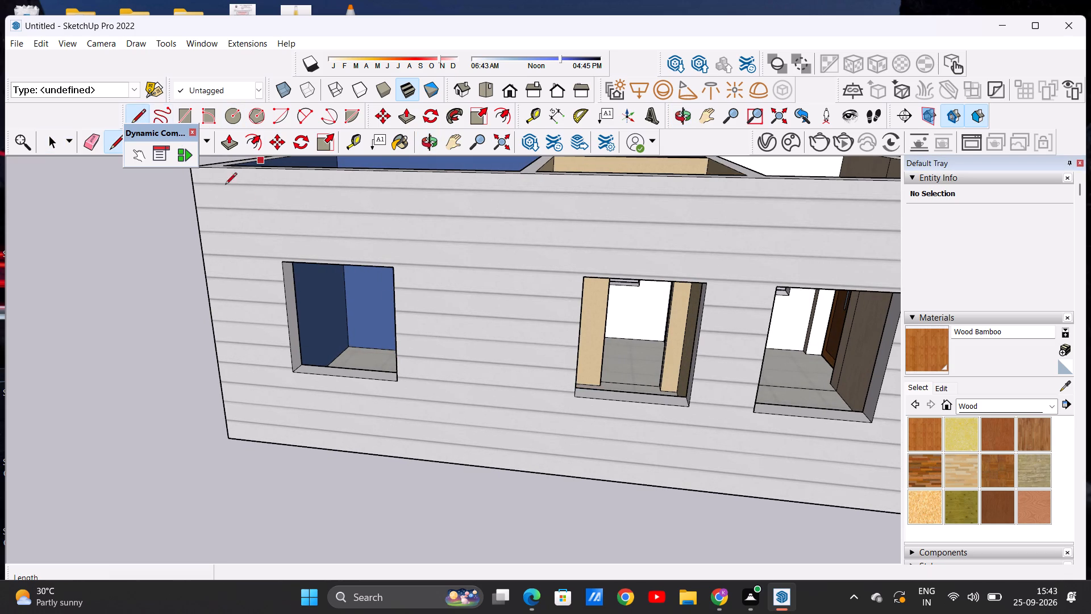
click(283, 268)
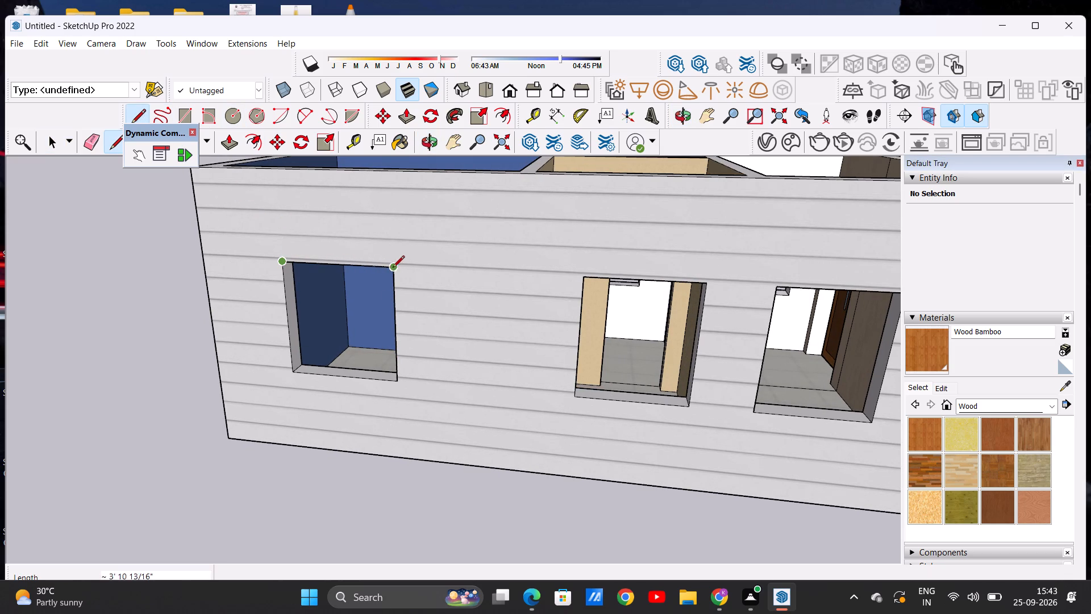
click(396, 267)
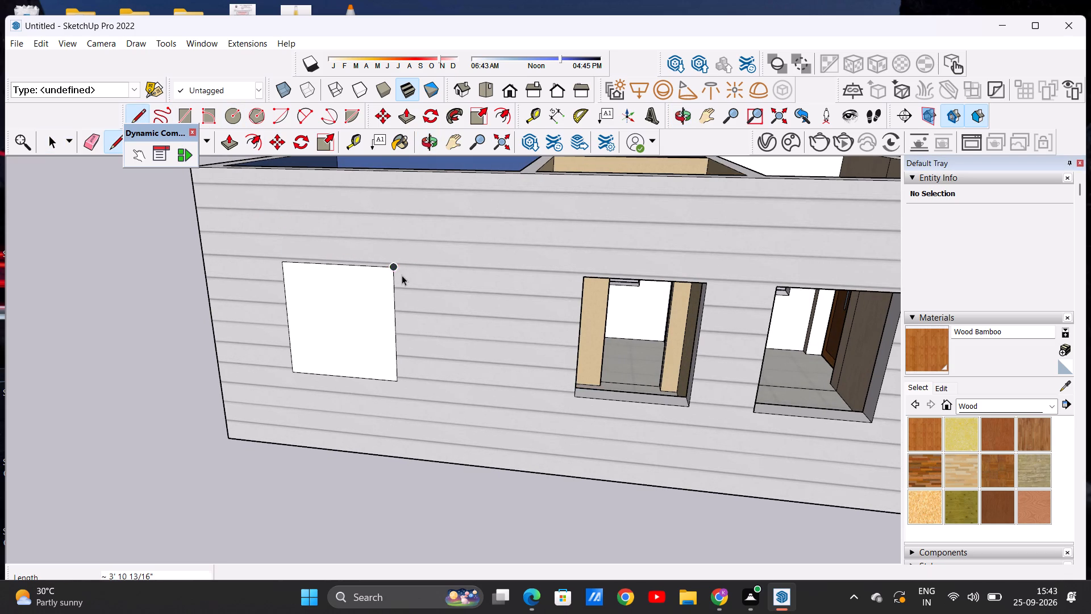
key(space)
Offset the bedroom window face's outline inward about 5 1/2" to form the window frame.
scroll(376, 286, down, 4)
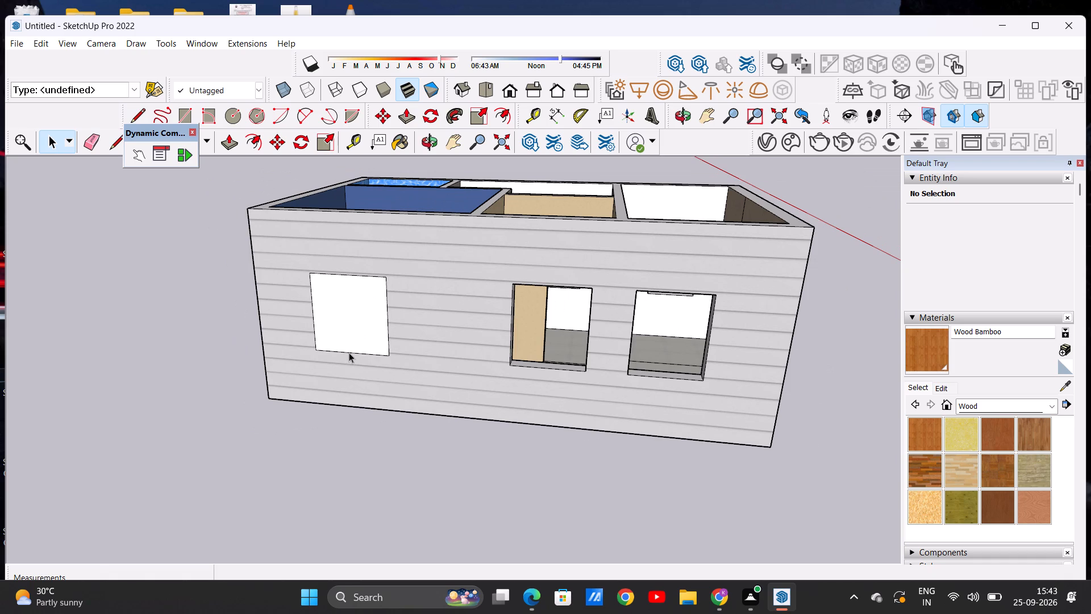
scroll(369, 294, up, 5)
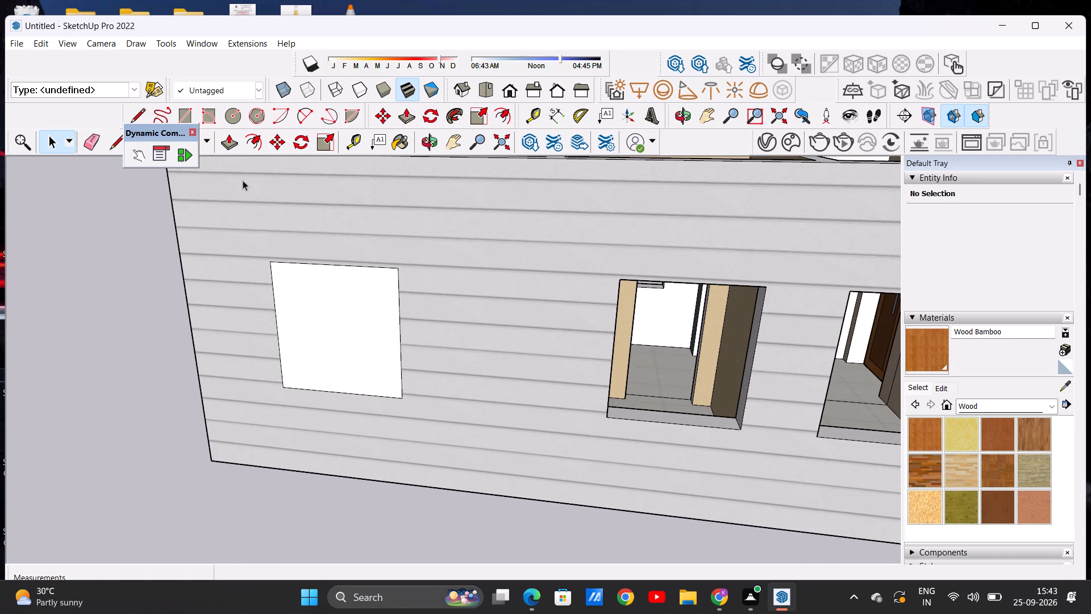
click(248, 143)
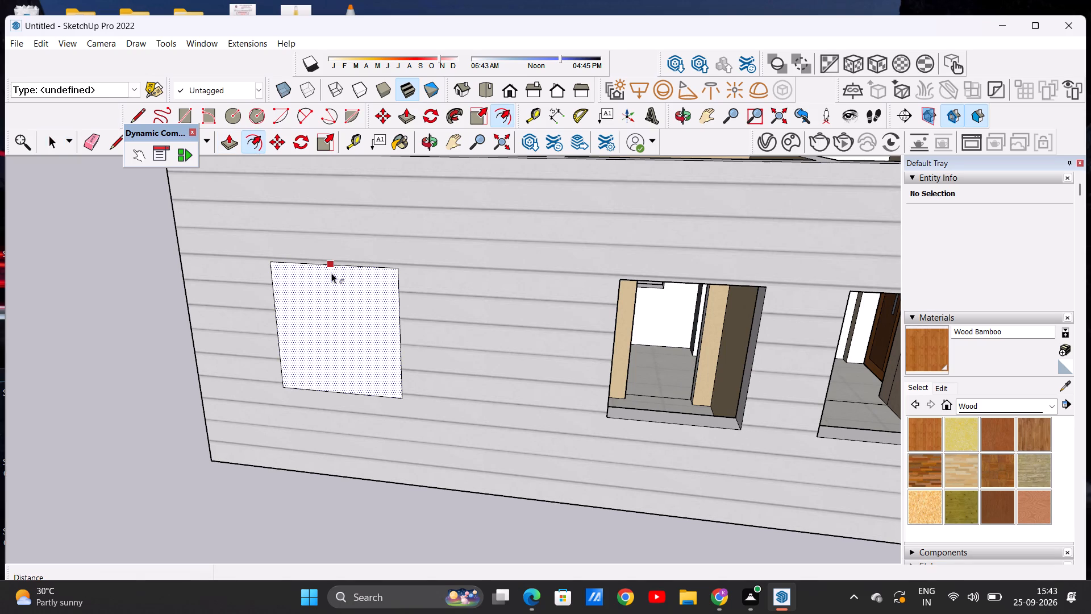
click(331, 273)
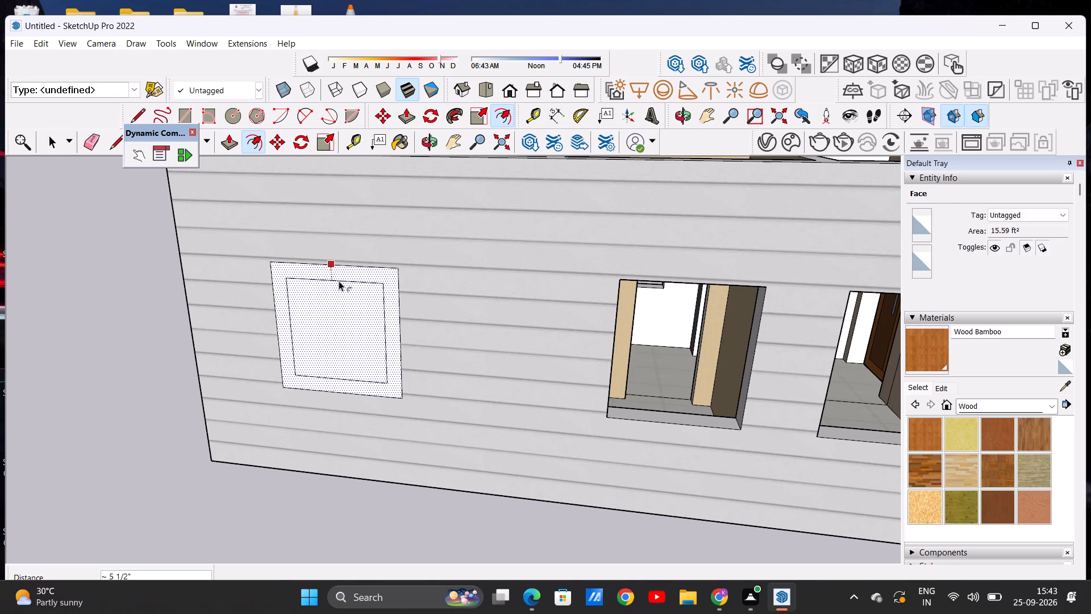
click(339, 281)
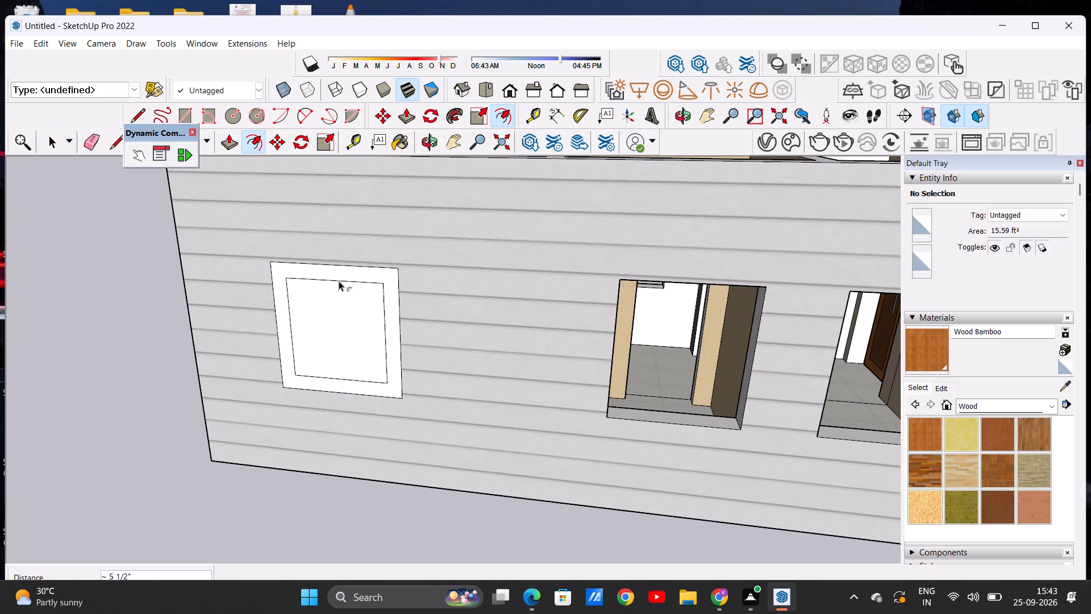
key(space)
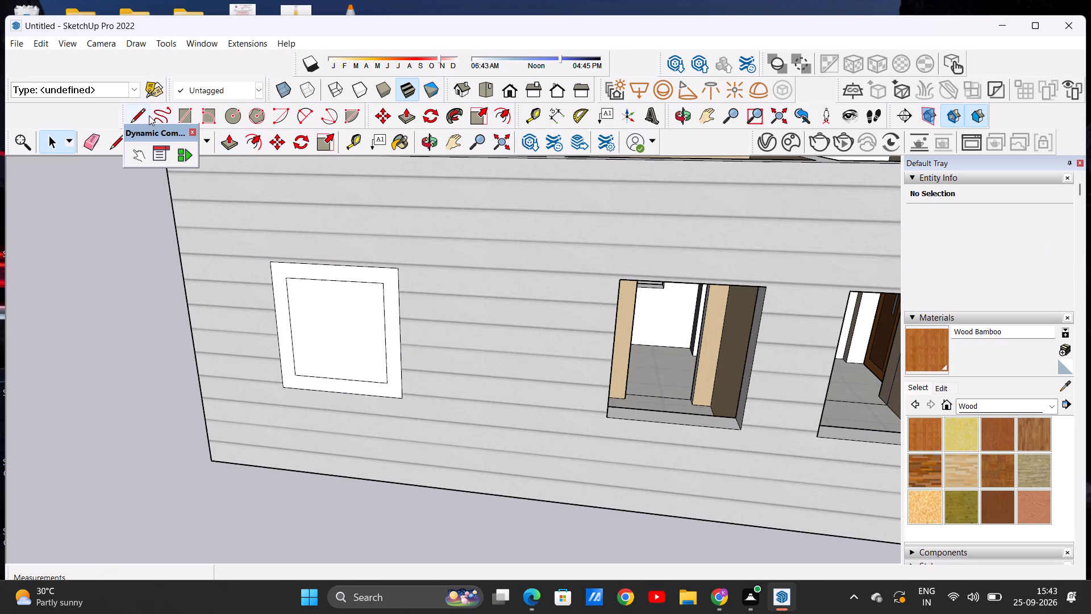
Draw two closely spaced vertical lines about 3' 1" long down the middle of the window's inner face, forming a centre strip.
click(140, 112)
scroll(324, 306, up, 5)
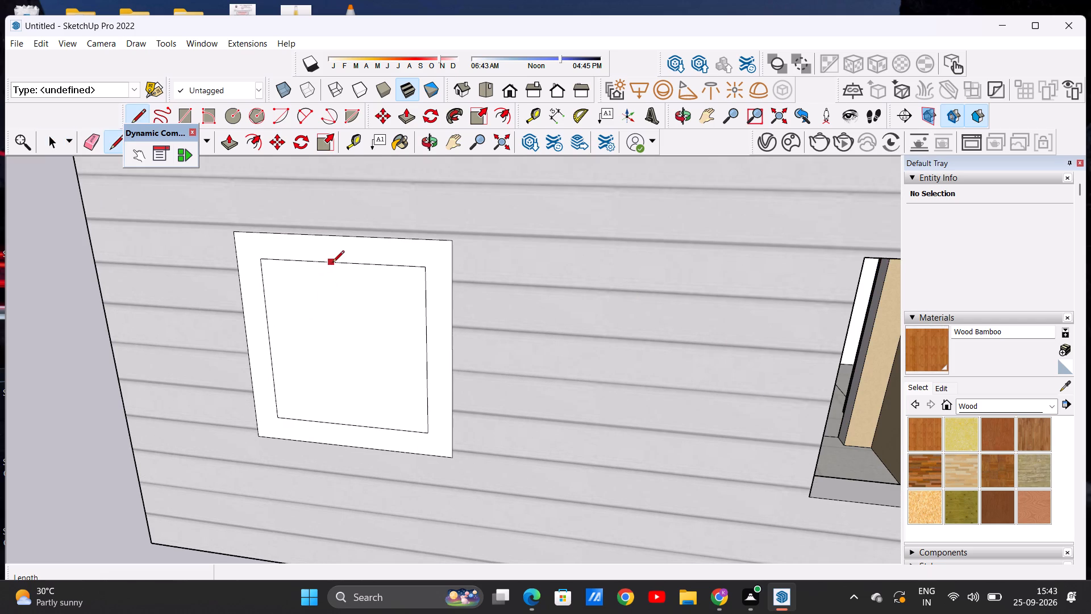
click(330, 263)
click(341, 421)
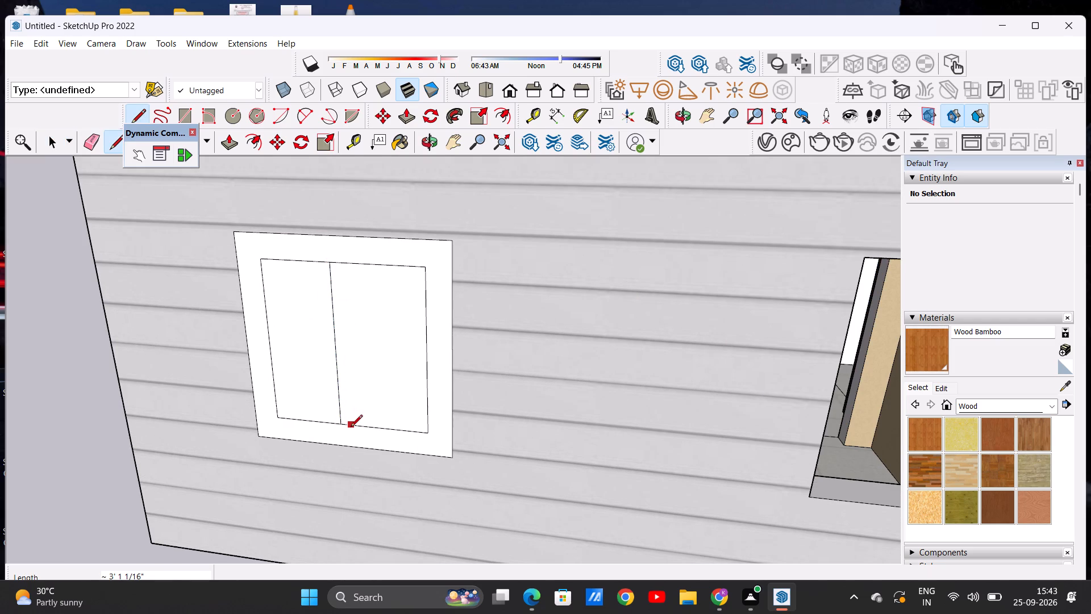
click(351, 428)
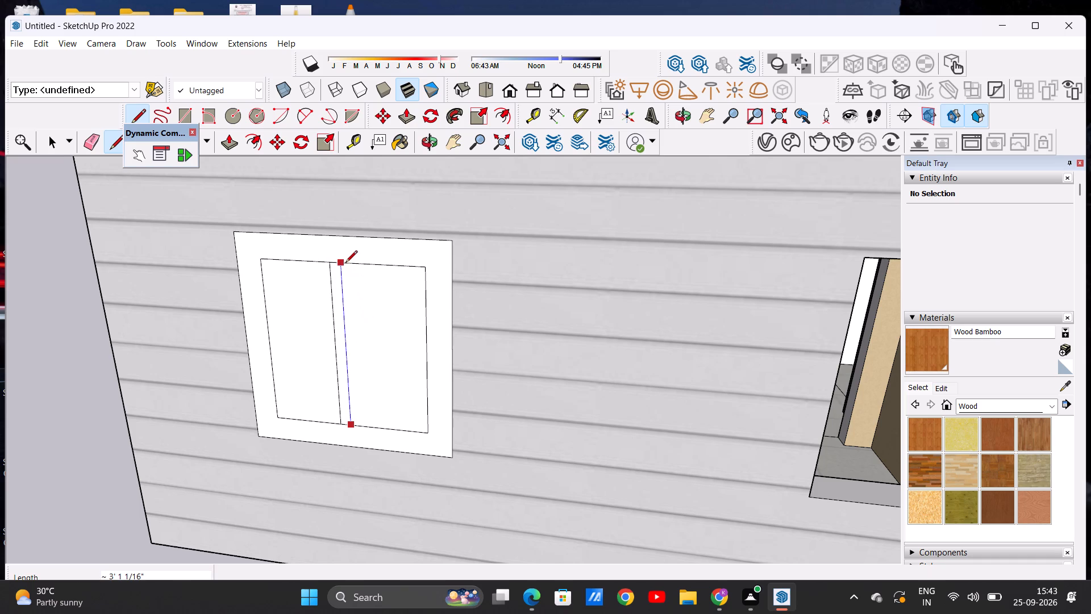
click(345, 263)
key(space)
Paint the bedroom window's outer frame with Wood Bamboo.
scroll(356, 288, down, 6)
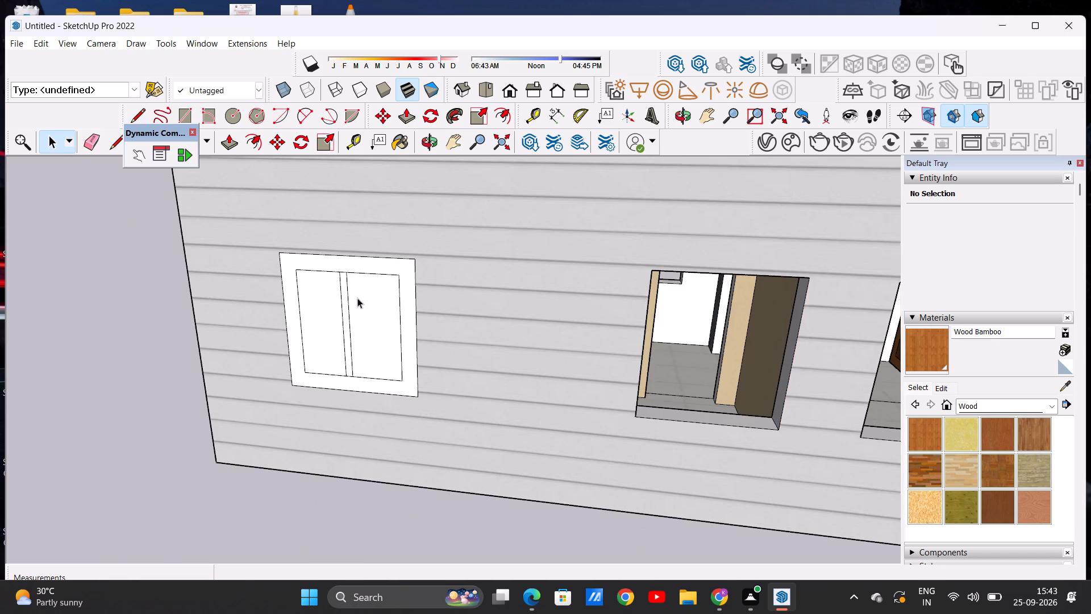
scroll(361, 324, up, 5)
scroll(253, 258, down, 6)
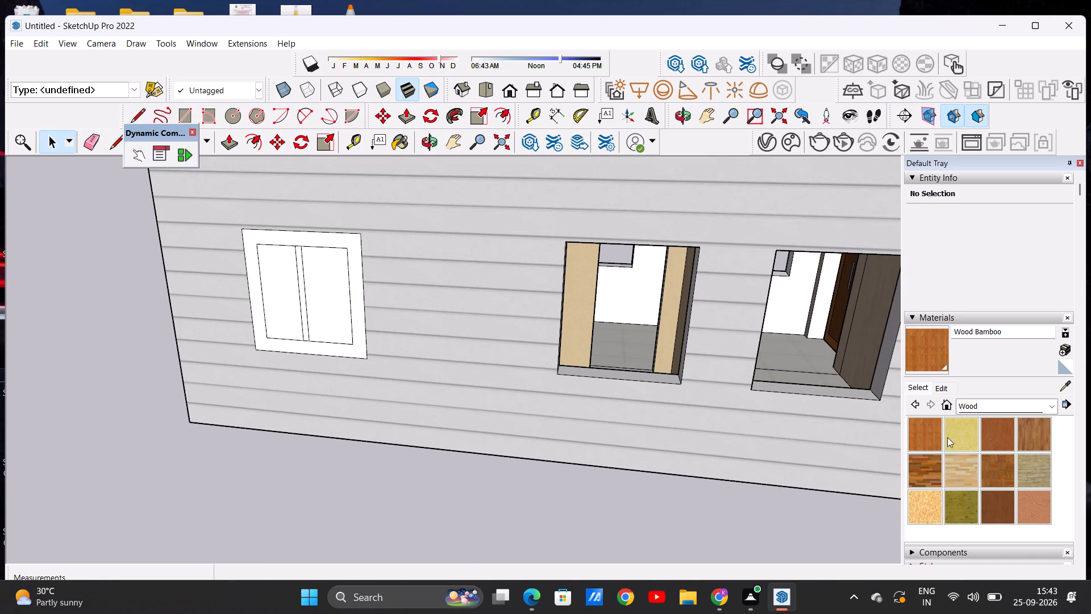
click(922, 437)
scroll(385, 330, up, 5)
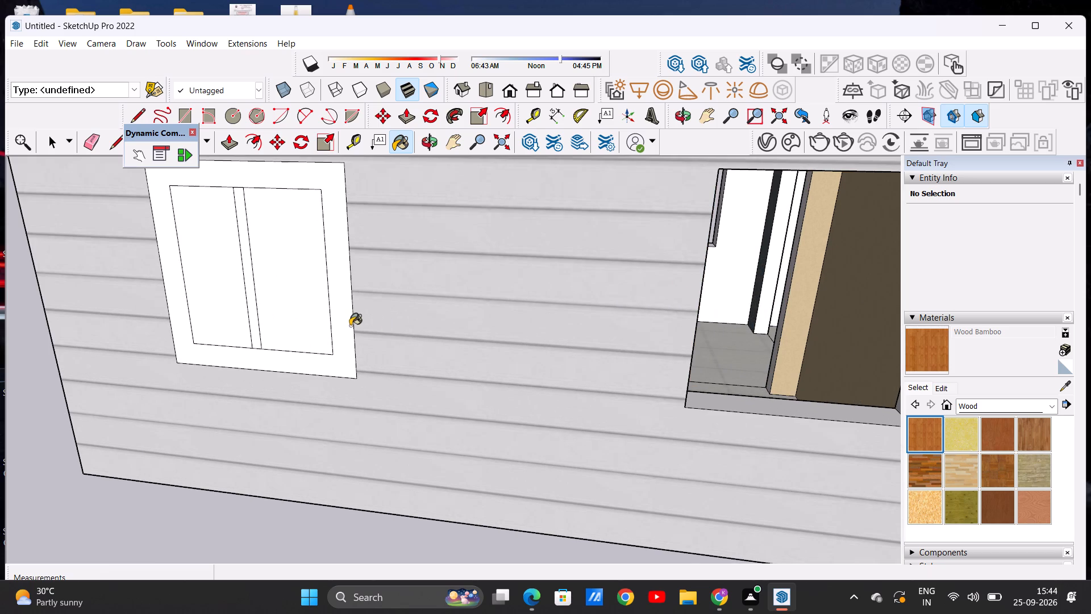
click(343, 332)
Paint both bedroom window panes with Blinds Roman Hobbled Blue from the Window Coverings collection.
scroll(368, 348, down, 8)
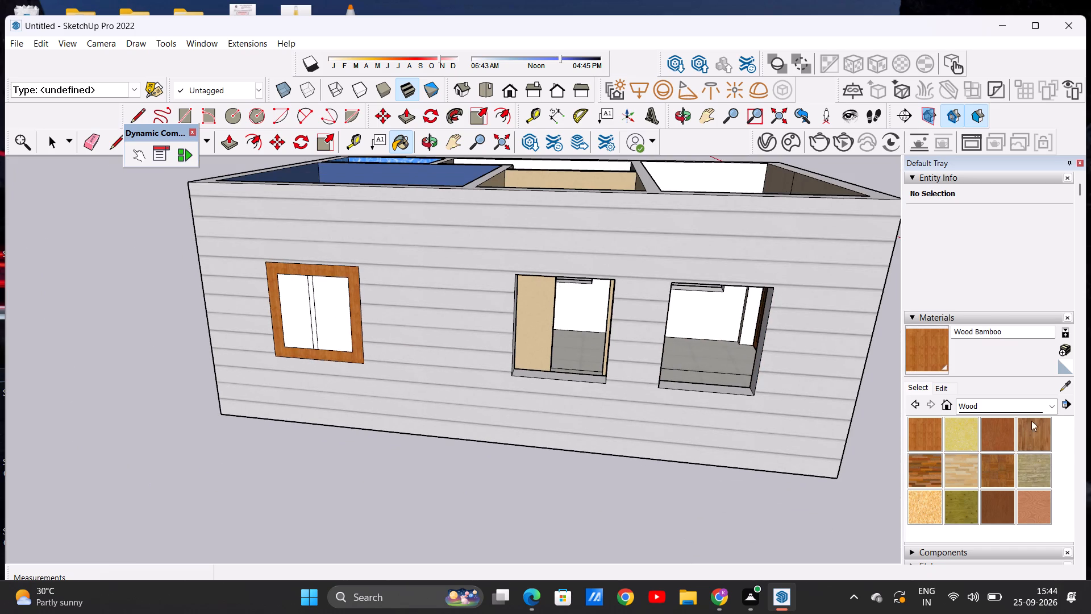
click(1051, 405)
click(1057, 578)
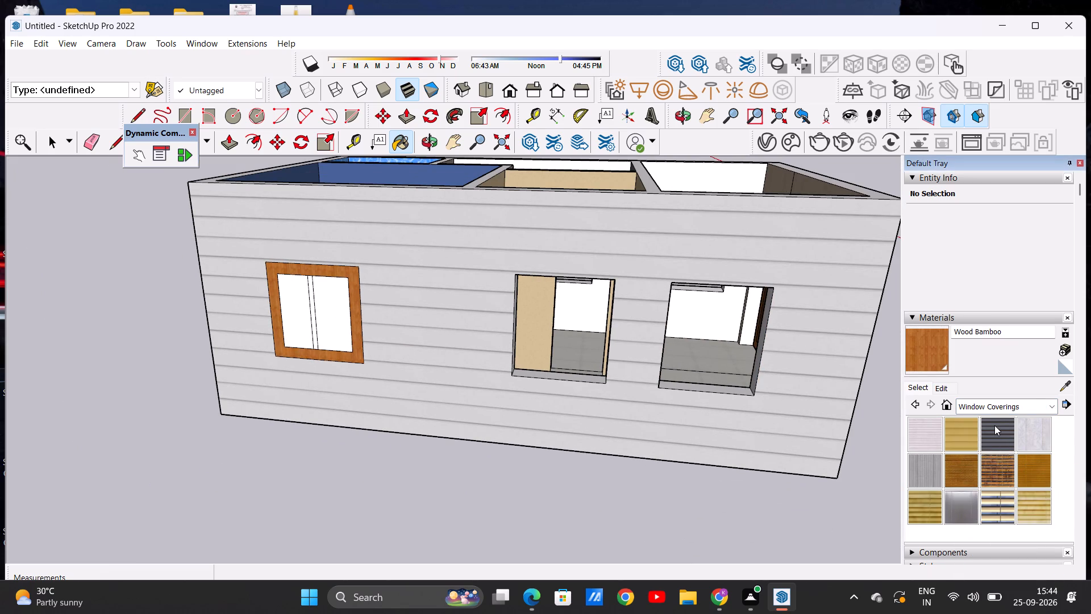
click(994, 425)
click(292, 302)
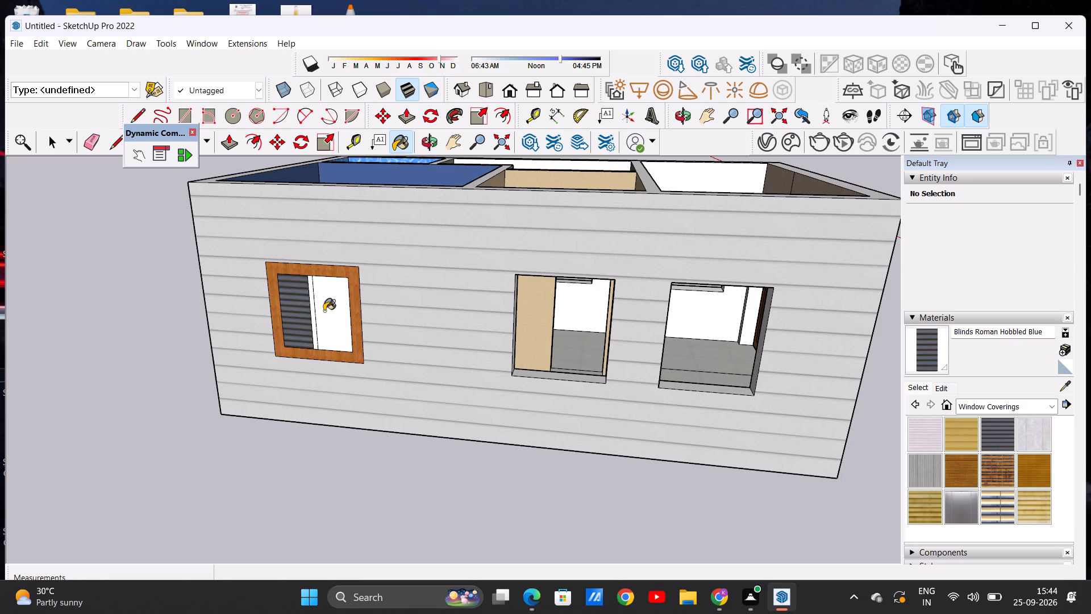
click(324, 311)
Paint the bedroom window's centre strip with Wood Bamboo from the Wood collection.
scroll(311, 313, up, 15)
scroll(327, 343, down, 11)
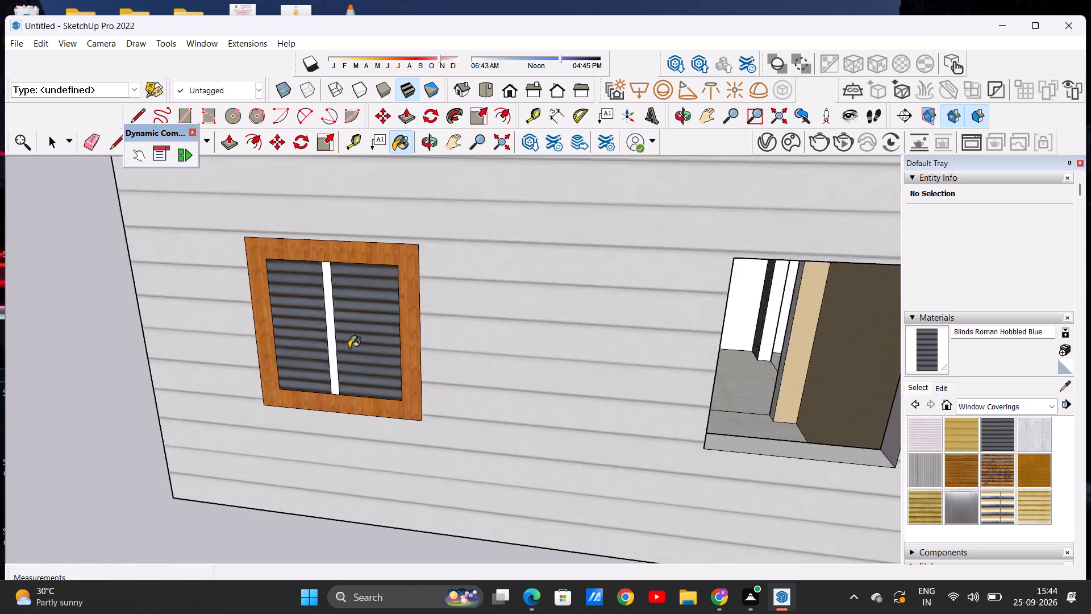
scroll(349, 348, down, 2)
scroll(356, 340, up, 20)
scroll(356, 340, up, 4)
scroll(381, 360, down, 17)
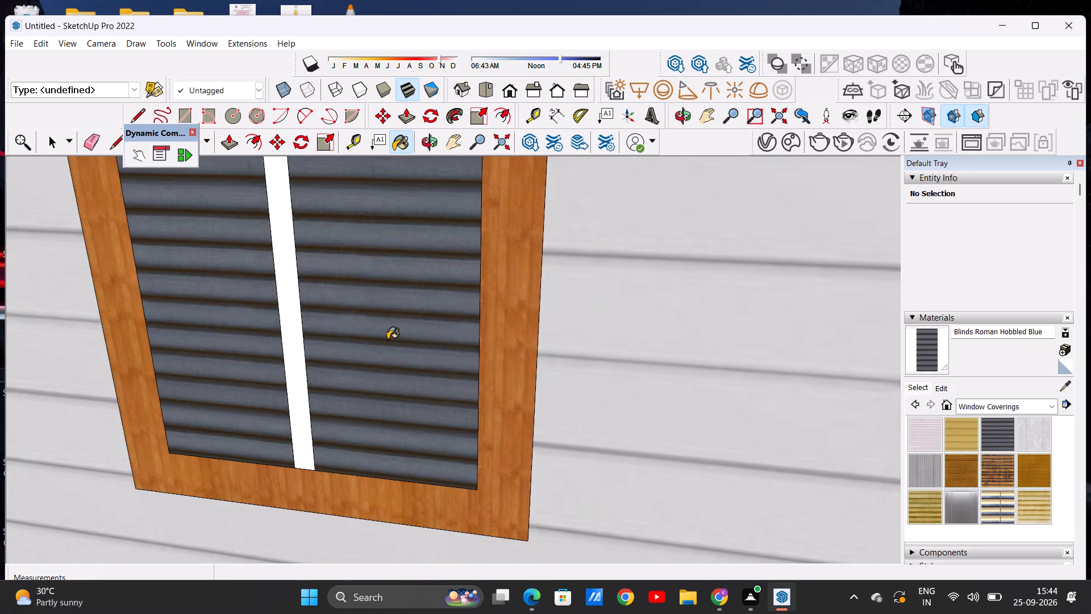
scroll(388, 339, down, 13)
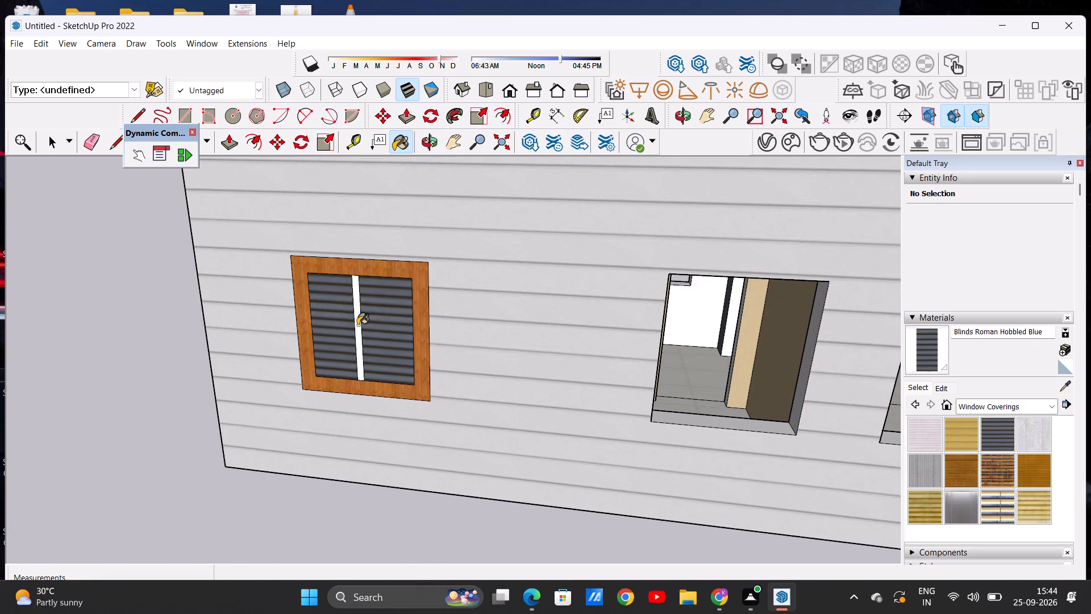
click(1047, 406)
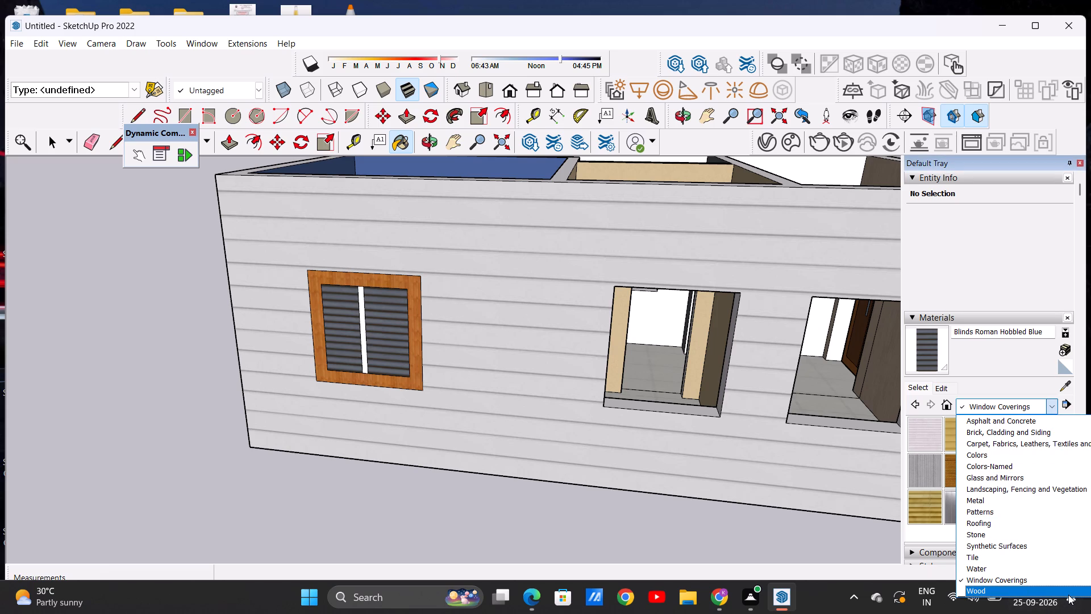
click(1055, 586)
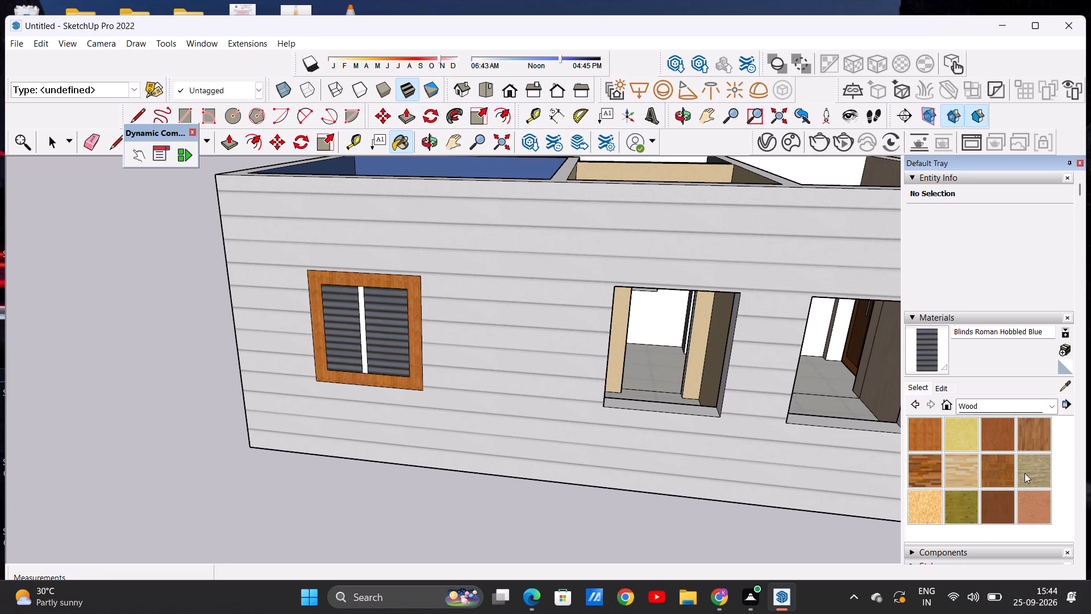
click(931, 436)
scroll(365, 327, up, 17)
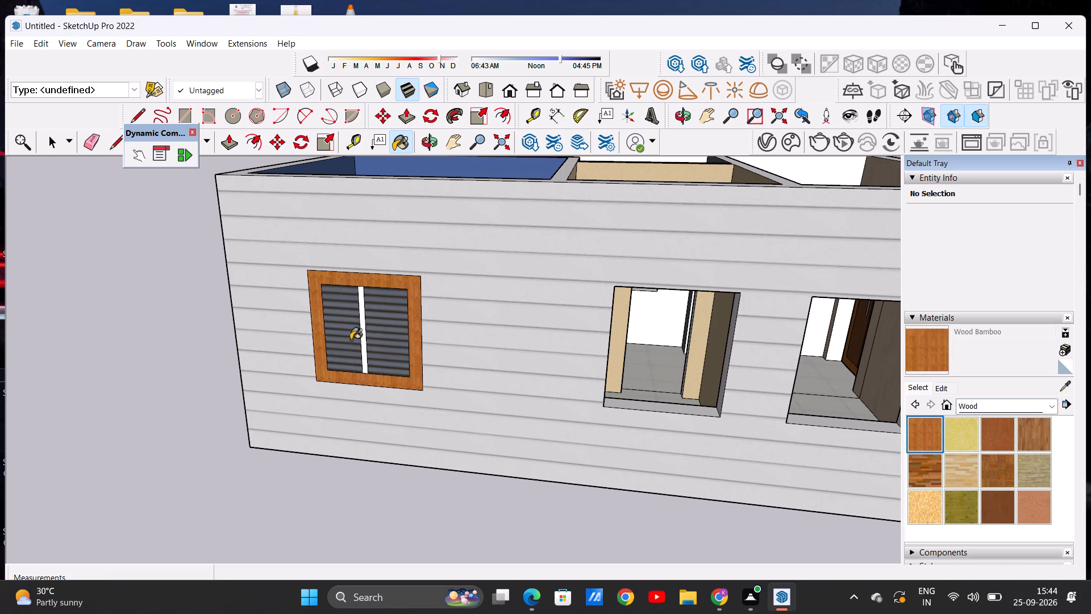
scroll(351, 340, up, 4)
click(370, 315)
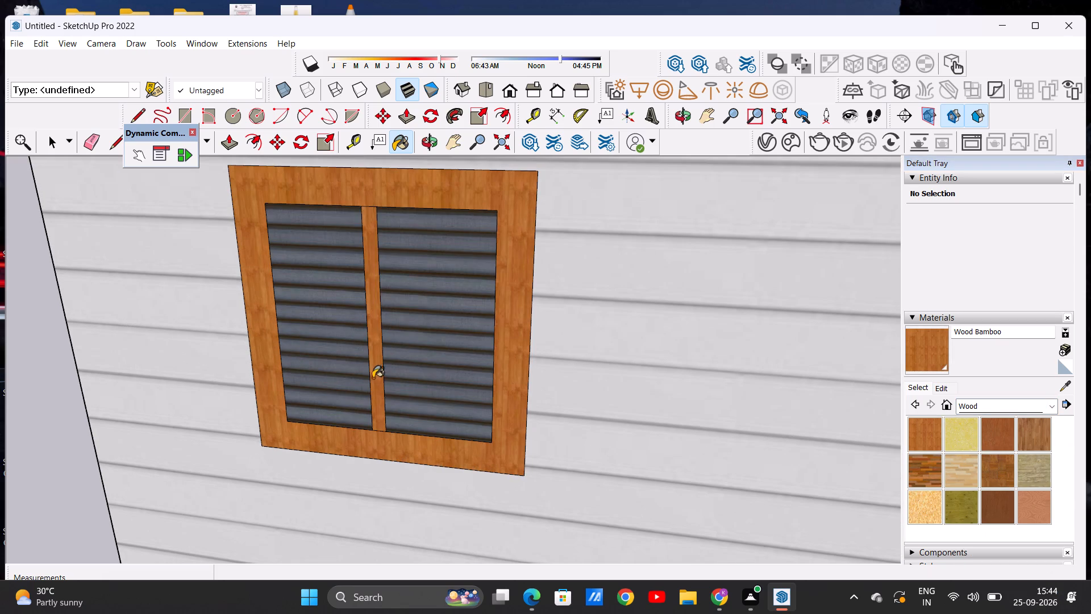
scroll(379, 376, down, 13)
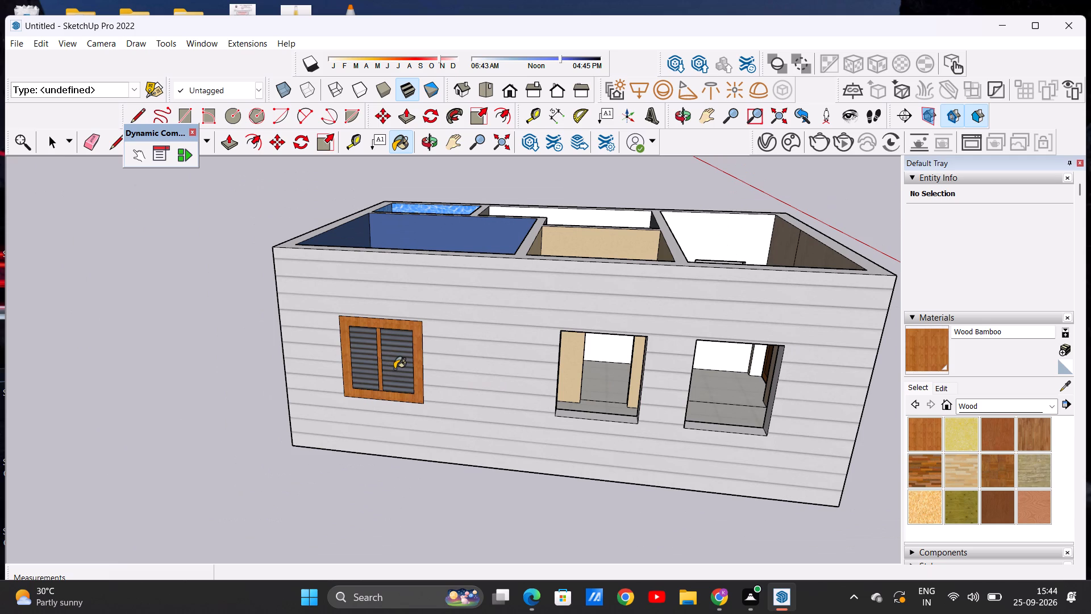
key(space)
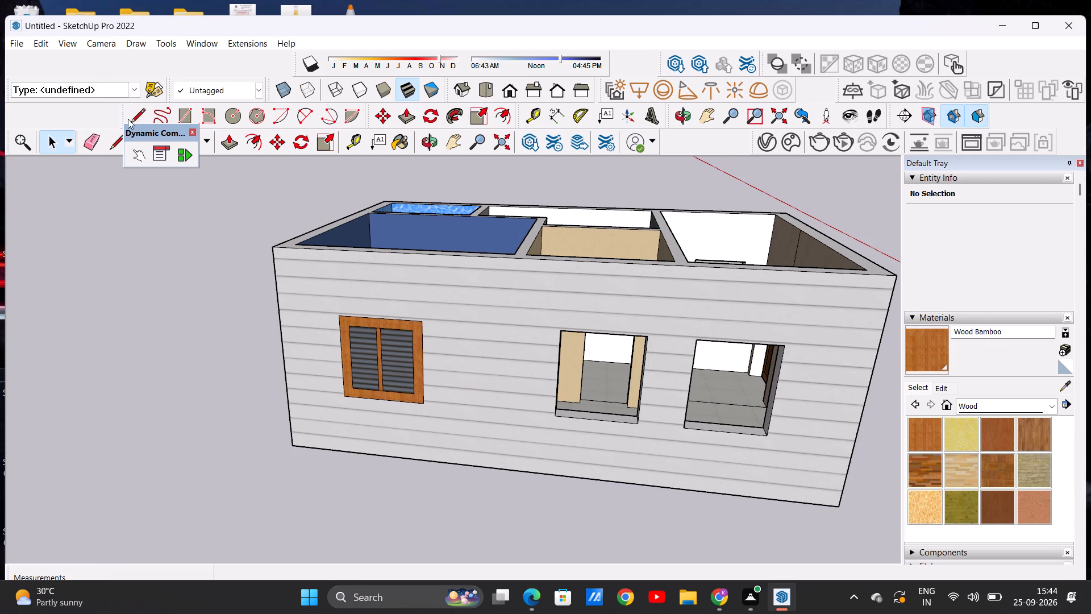
Close the middle window opening with a face by drawing a line about 3' 7" long along its top edge.
click(145, 117)
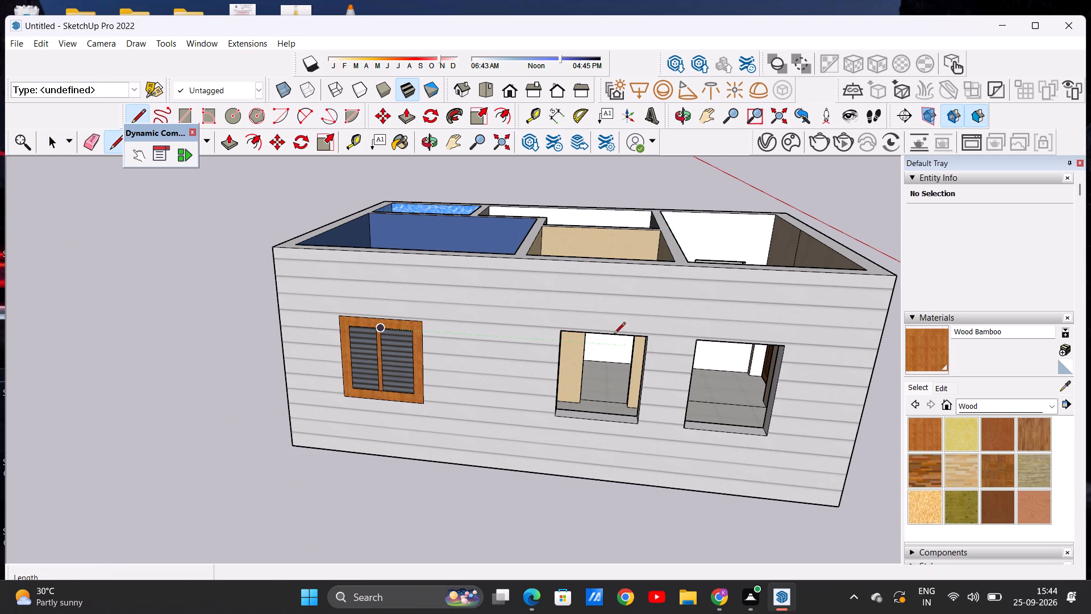
scroll(581, 341, up, 7)
click(519, 316)
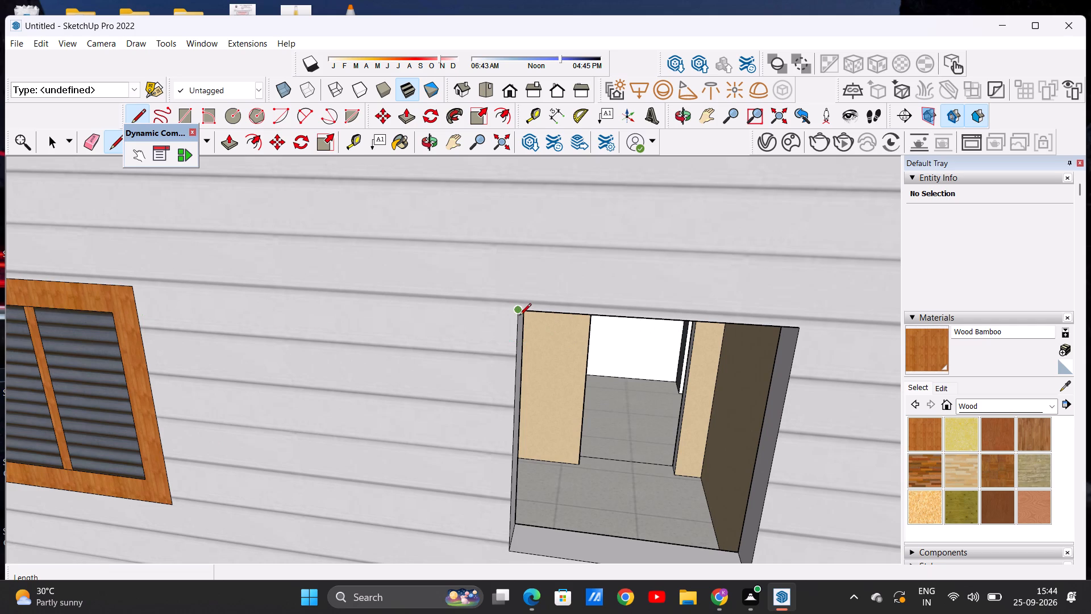
click(796, 329)
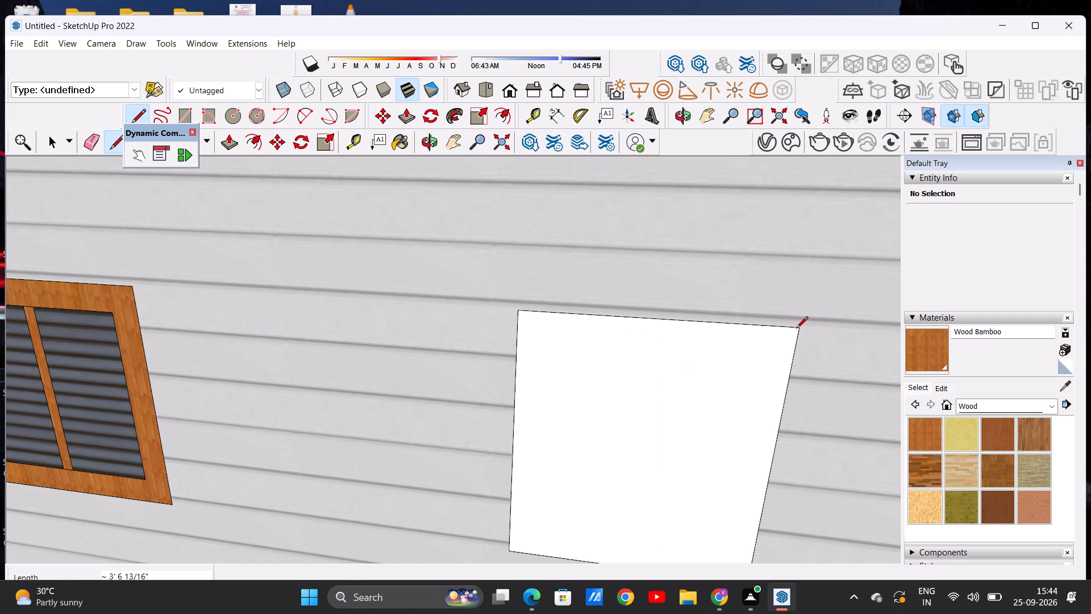
key(space)
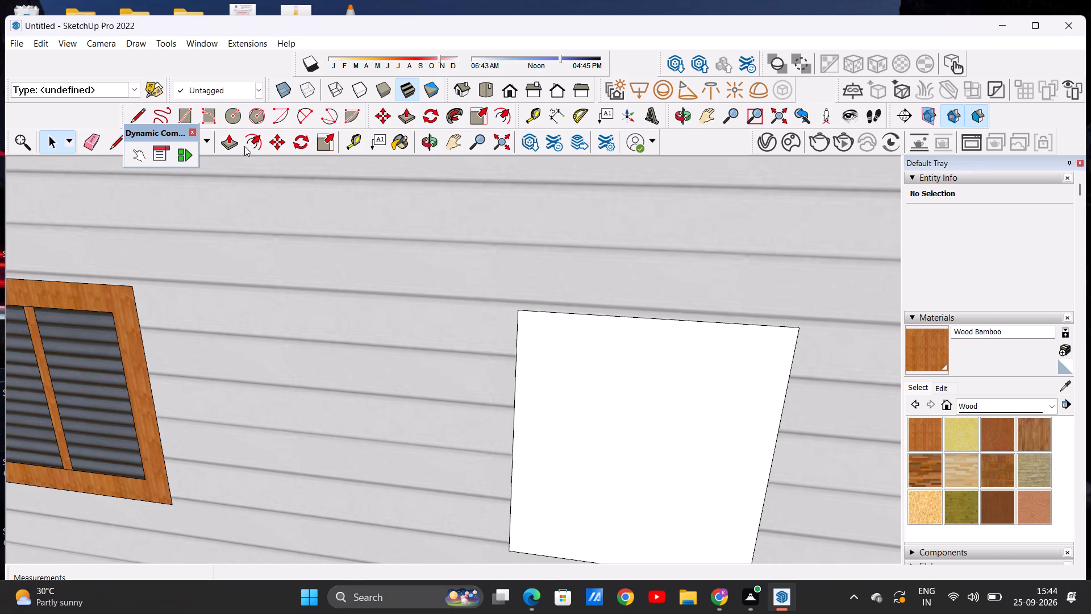
Offset the middle window face's outline inward about 5 7/16" to form its frame.
click(254, 141)
scroll(420, 353, down, 6)
scroll(551, 371, up, 5)
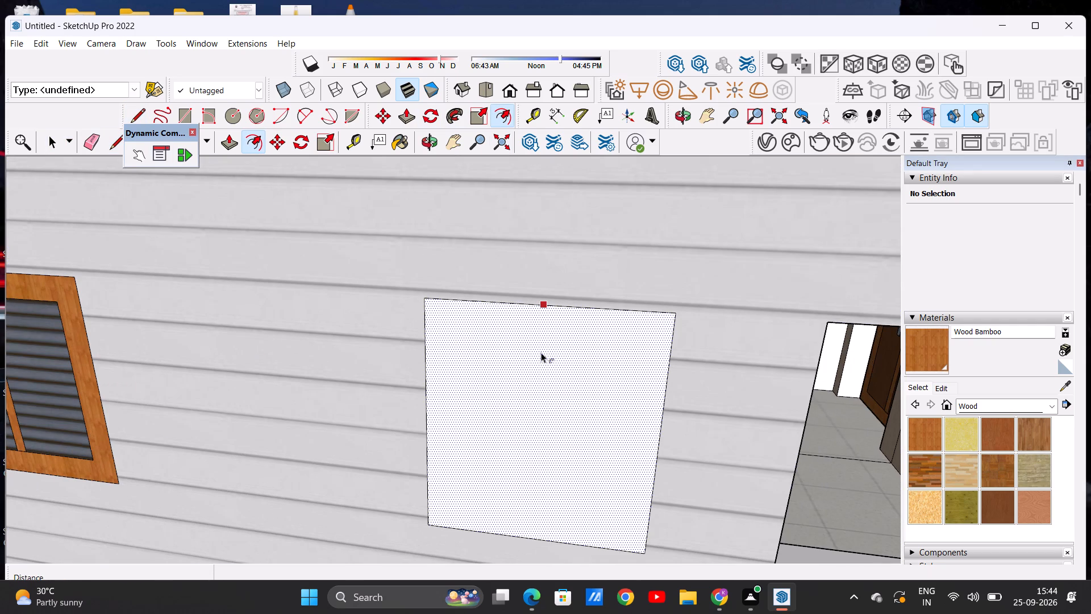
click(541, 352)
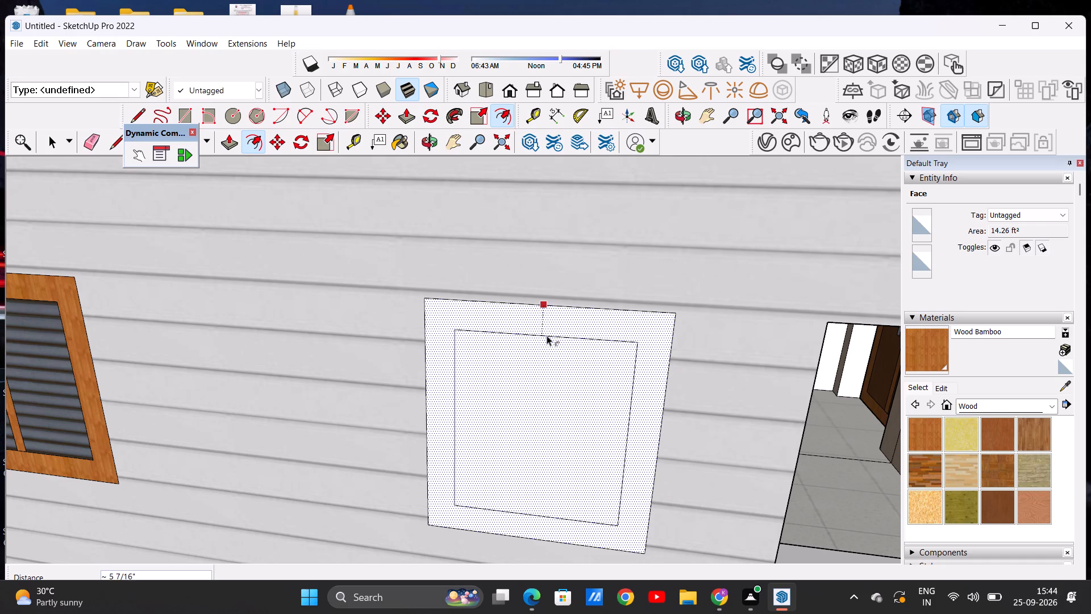
click(547, 335)
key(space)
scroll(527, 348, down, 2)
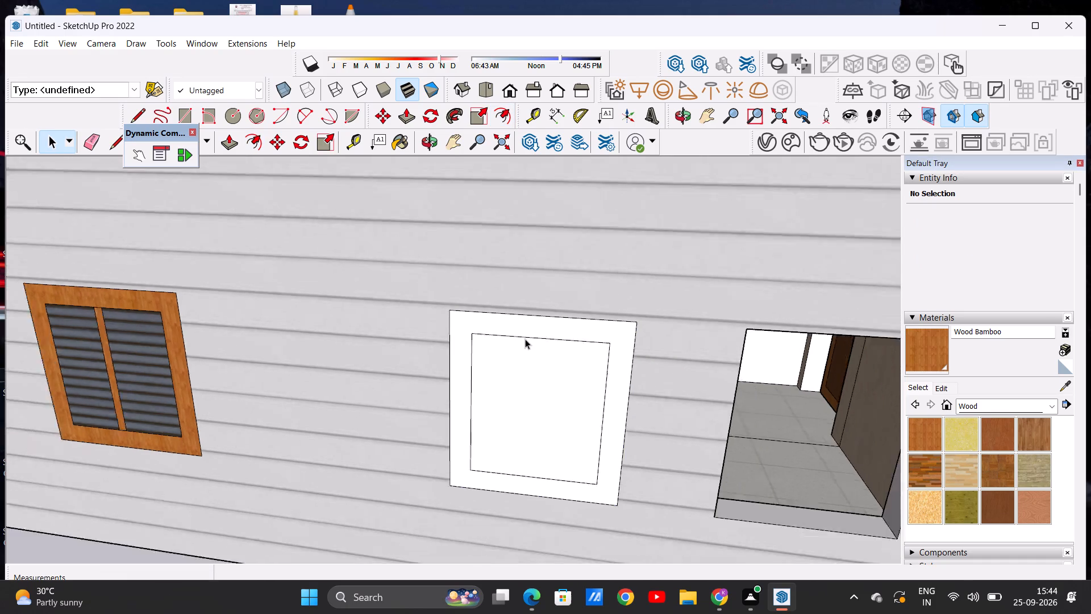
Divide the middle window's inner face into four panes with a vertical line about 3' 1" and a horizontal line about 2' 8" long.
scroll(525, 339, down, 12)
middle_drag(548, 311, 559, 450)
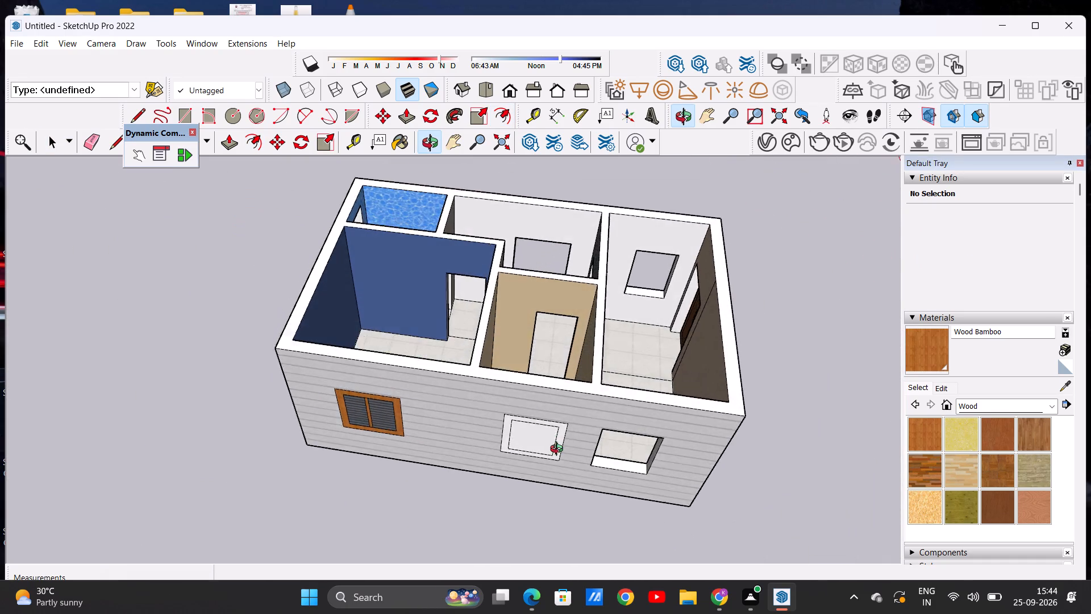
middle_drag(559, 450, 553, 305)
scroll(555, 343, up, 4)
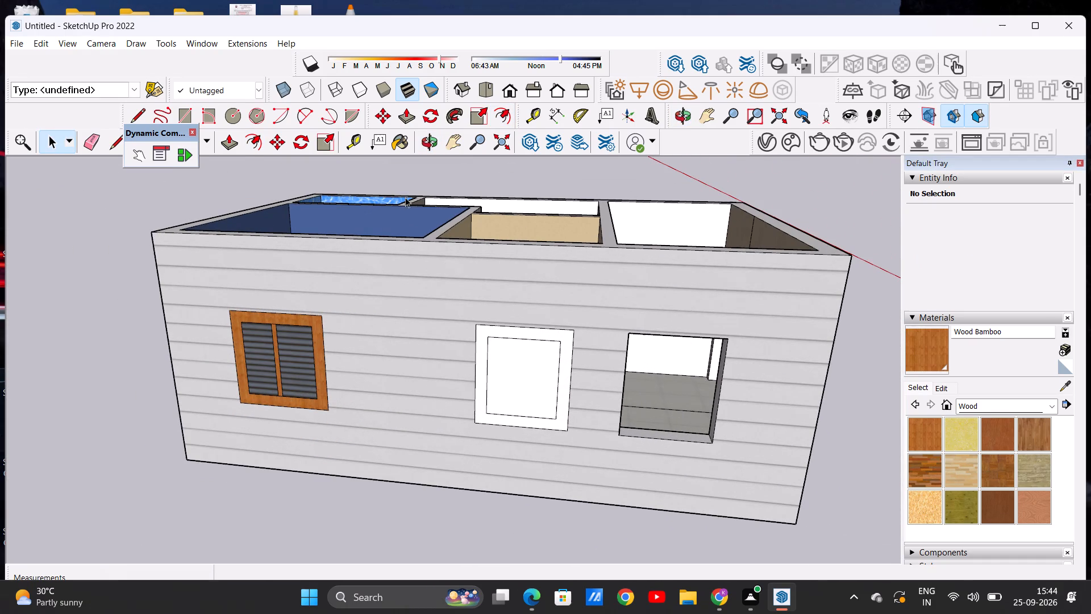
click(189, 110)
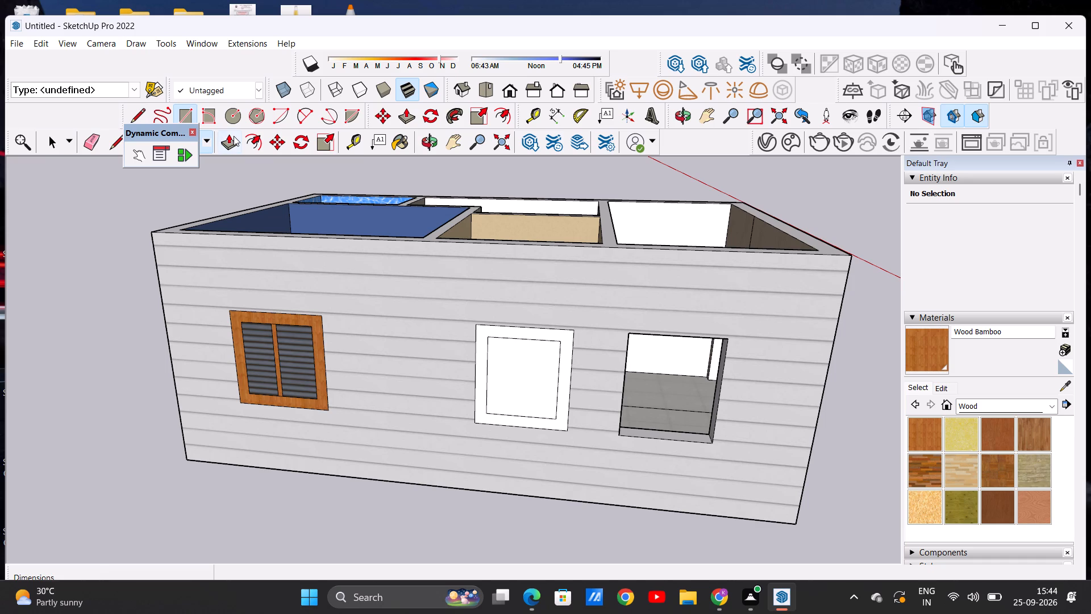
key(space)
key(l)
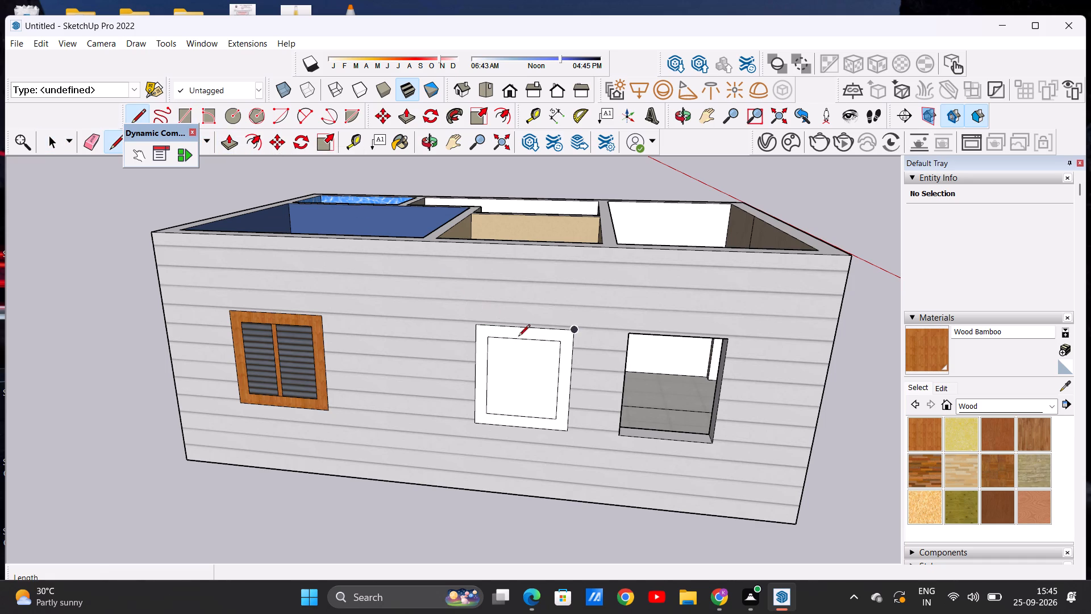
click(526, 341)
click(519, 413)
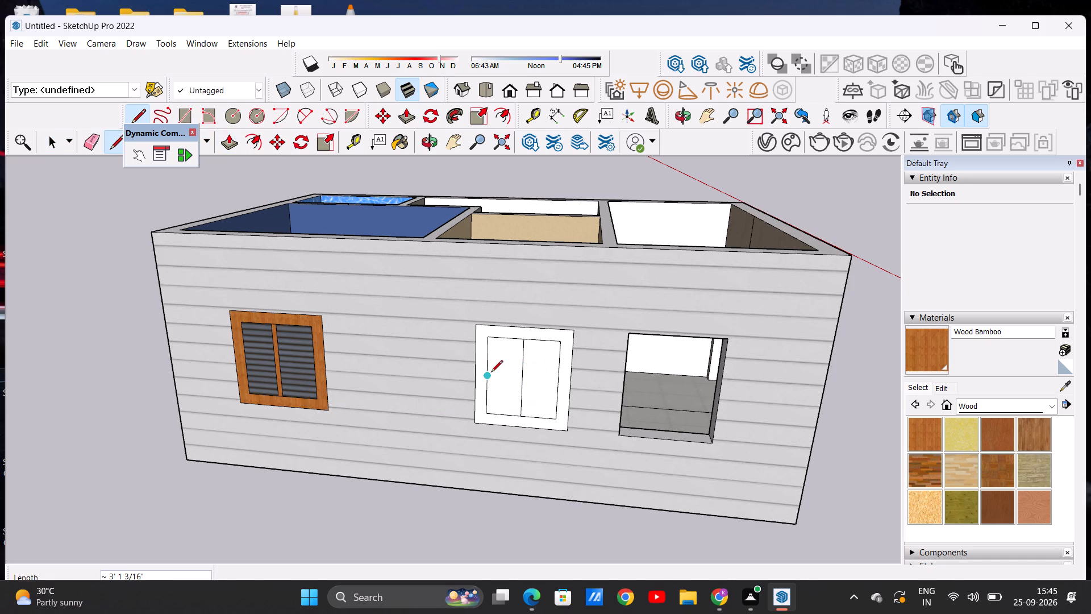
click(491, 373)
click(556, 381)
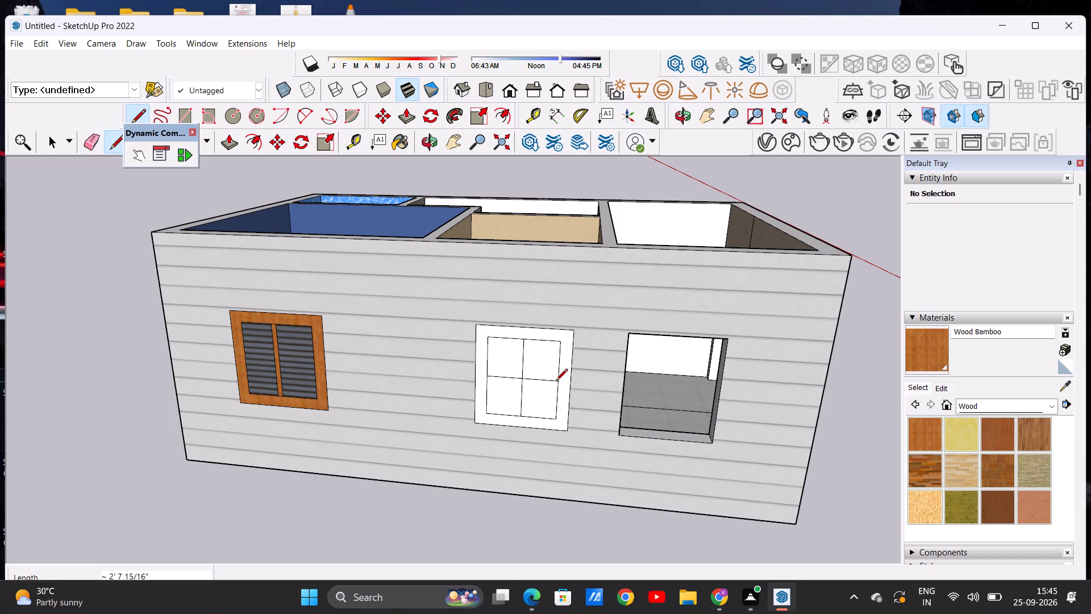
key(space)
Paint the middle window's outer frame with Wood Veneer 01.
middle_drag(541, 358, 550, 559)
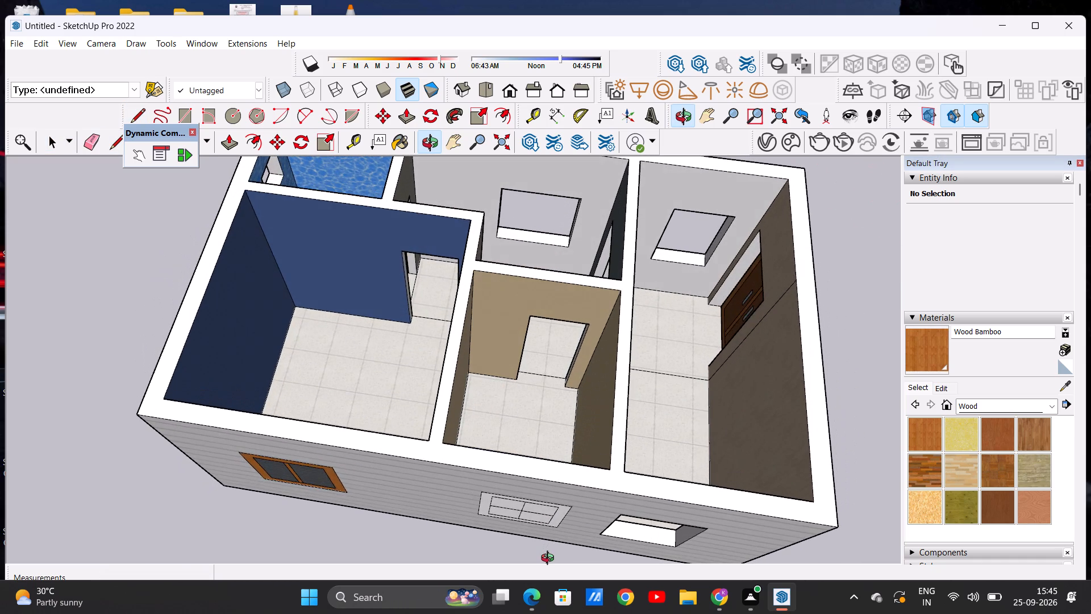
middle_drag(550, 559, 551, 531)
scroll(534, 404, down, 4)
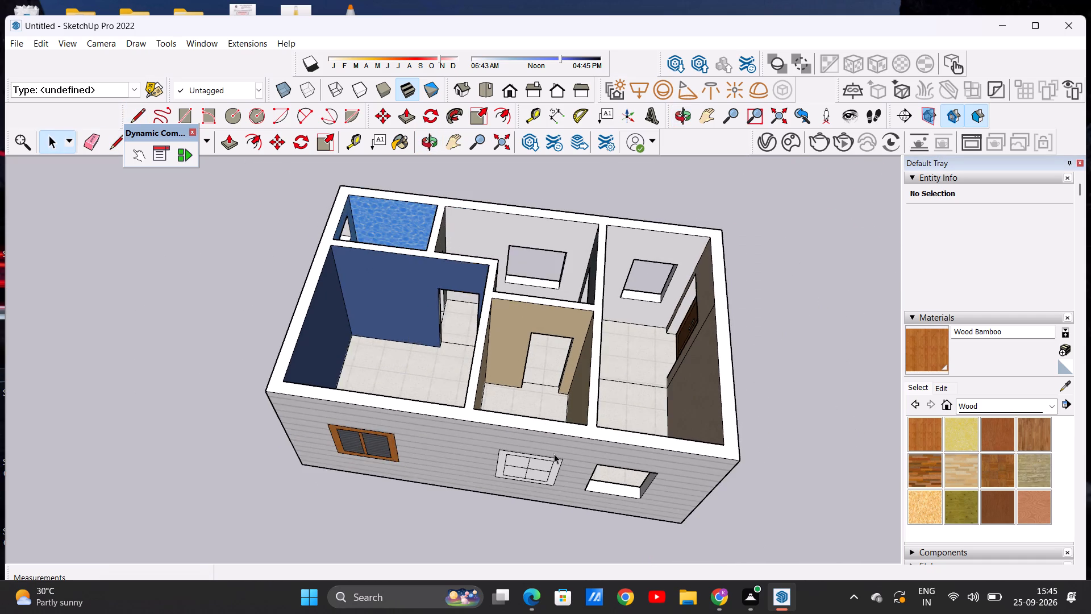
middle_drag(557, 495, 522, 363)
scroll(515, 400, up, 12)
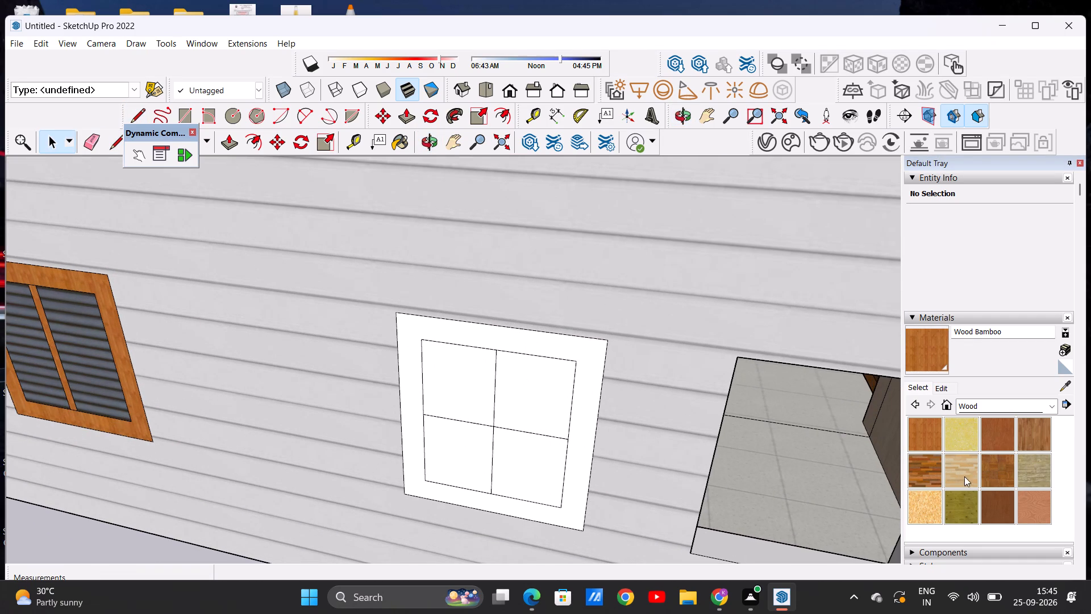
click(1009, 492)
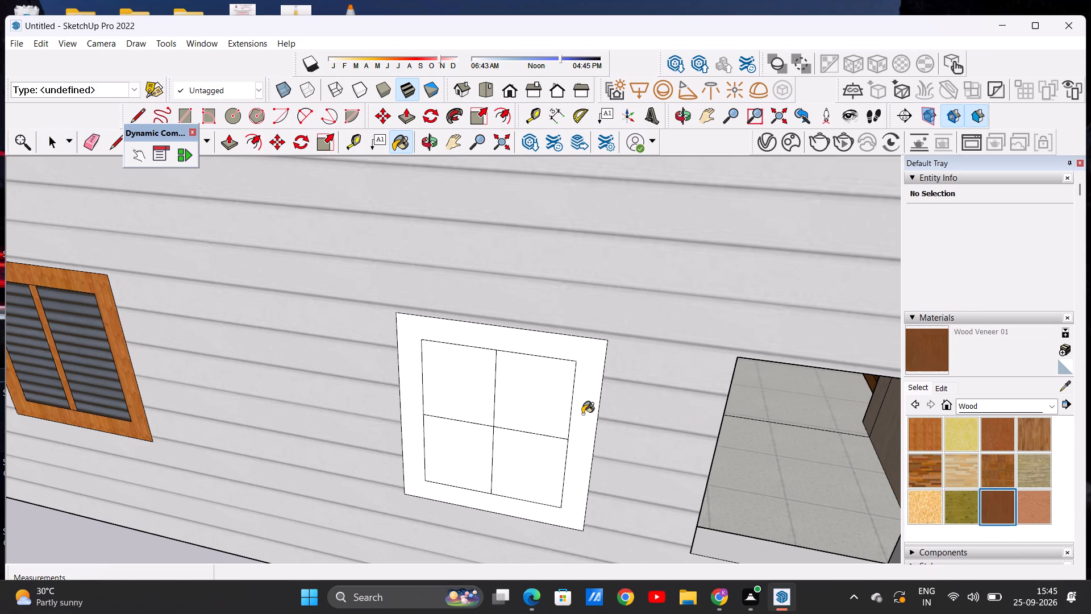
click(582, 414)
key(space)
Paint the middle window's four inner panes with Translucent Glass Blue from the Glass and Mirrors materials.
scroll(578, 383, down, 5)
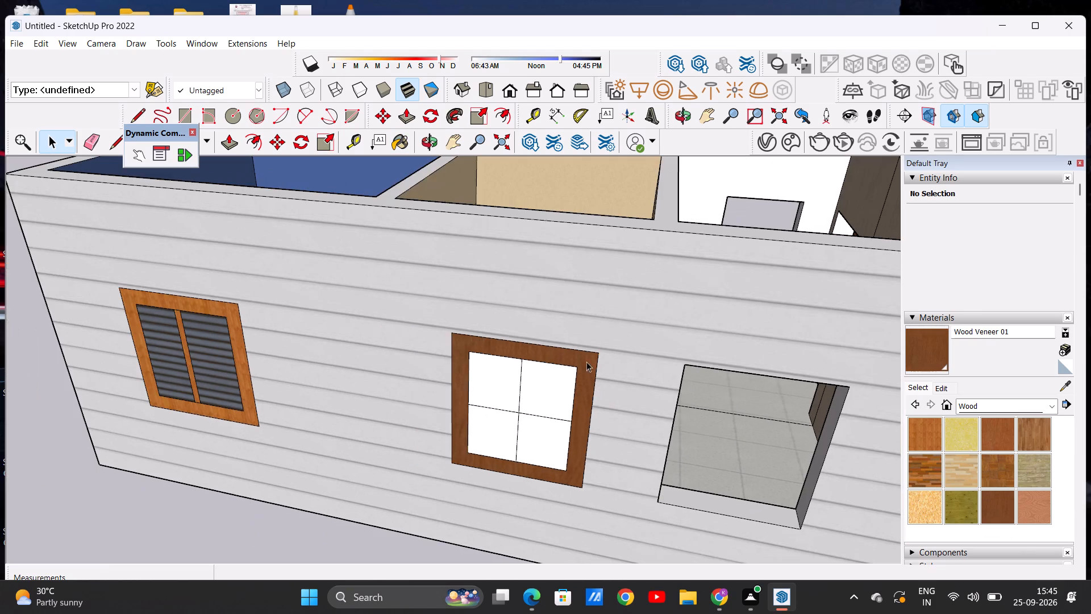
scroll(537, 437, up, 5)
scroll(535, 429, down, 5)
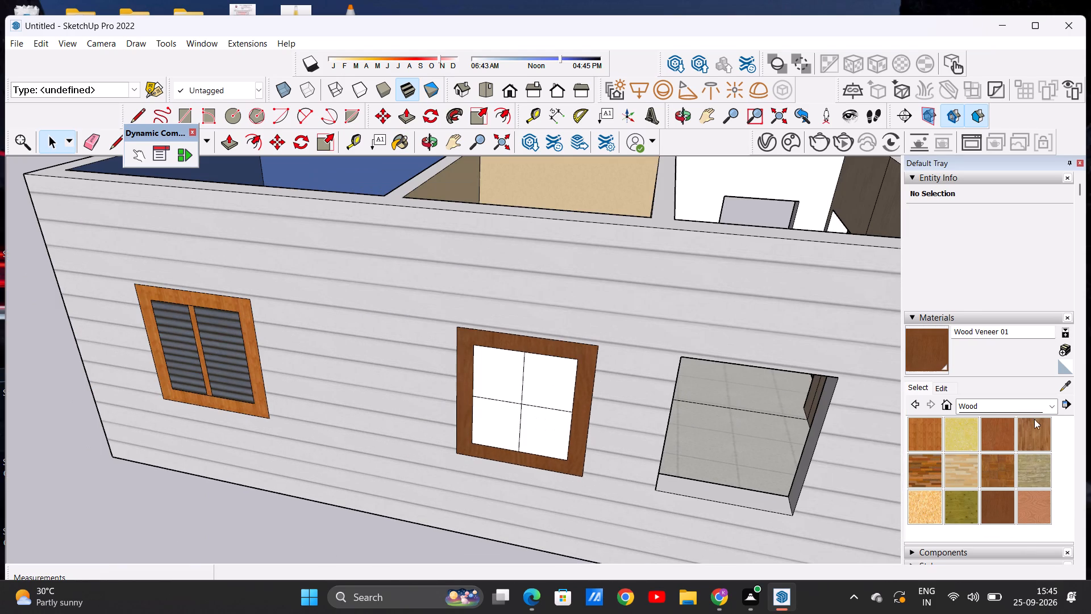
click(1052, 405)
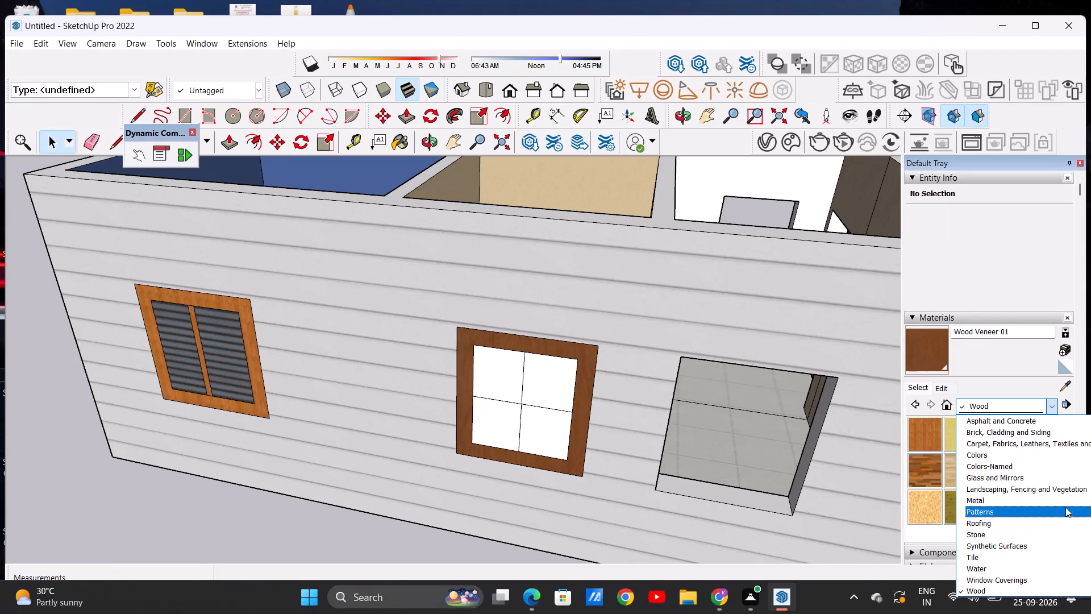
click(1064, 471)
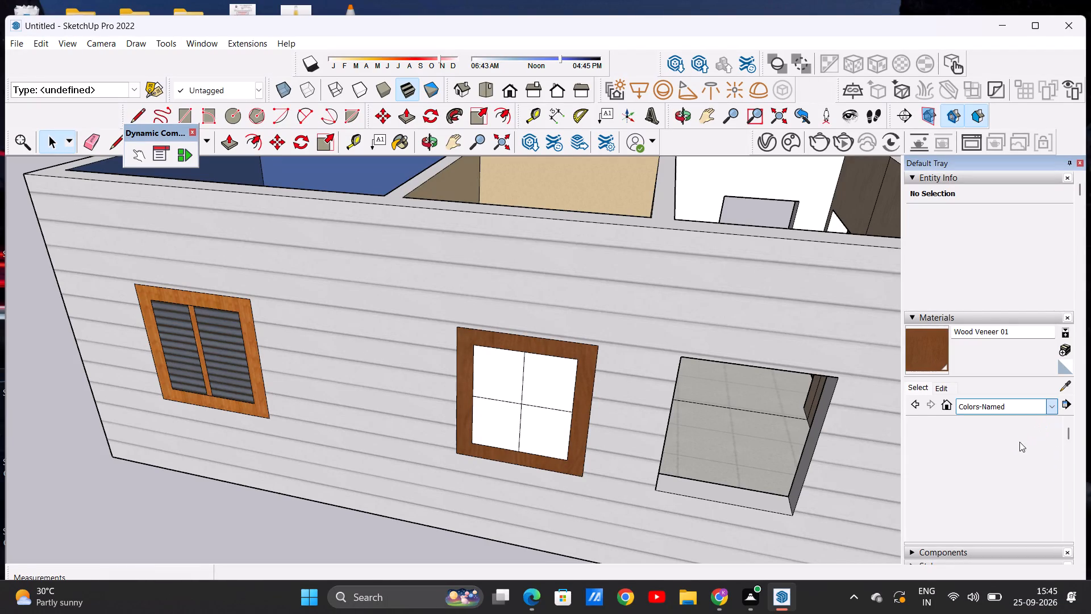
click(1053, 407)
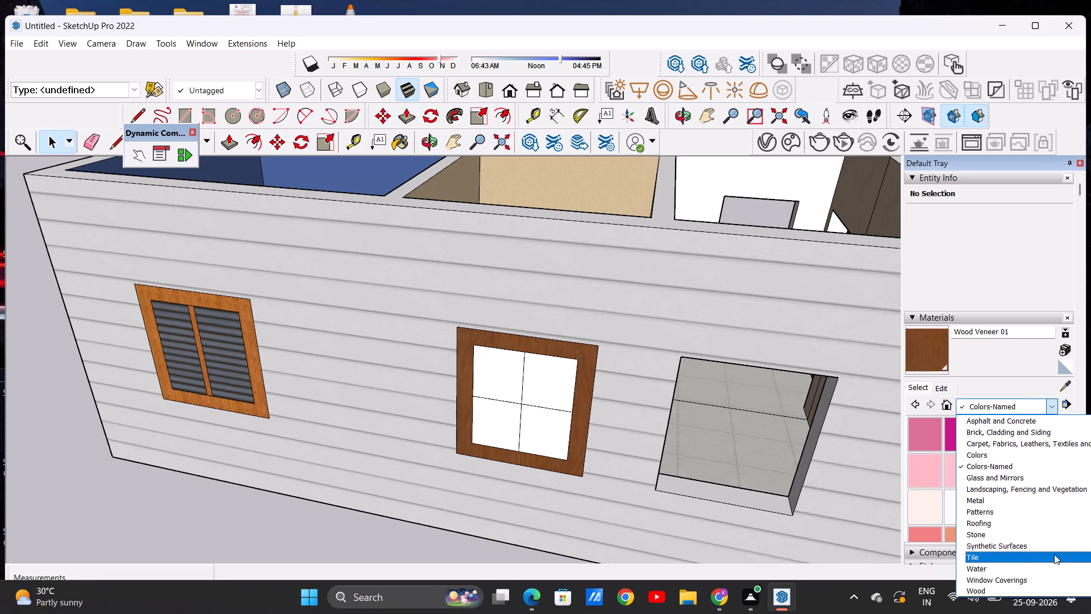
click(1038, 482)
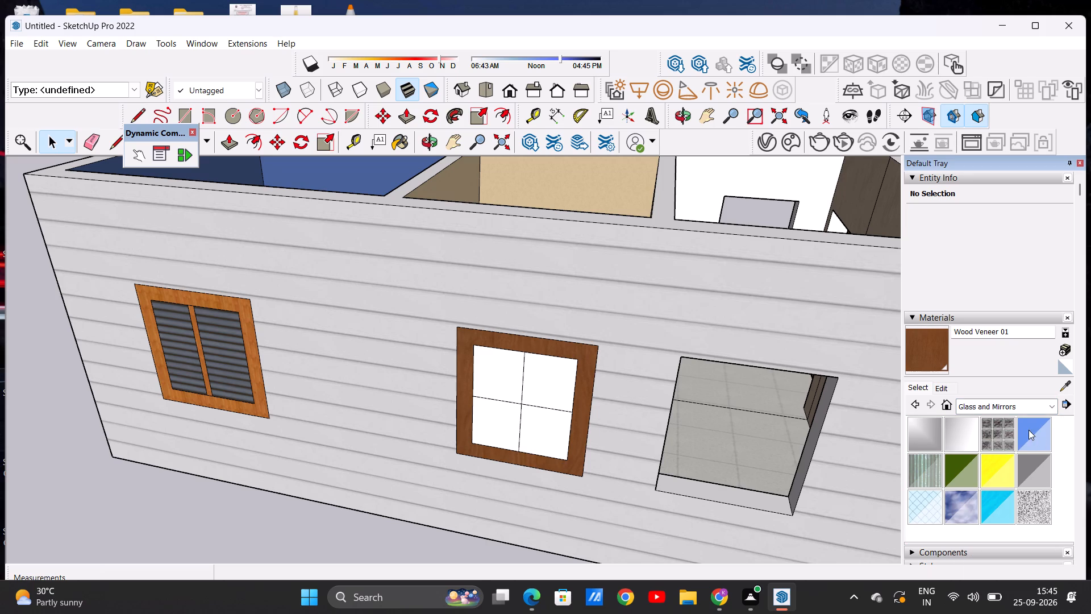
click(1030, 430)
scroll(593, 403, up, 4)
click(547, 388)
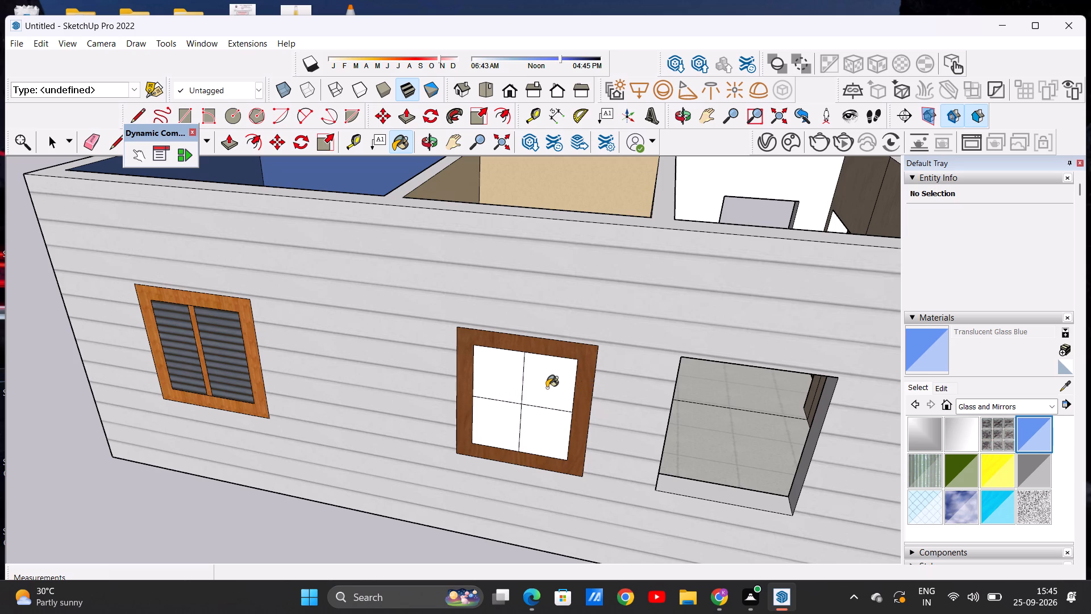
click(490, 379)
click(481, 434)
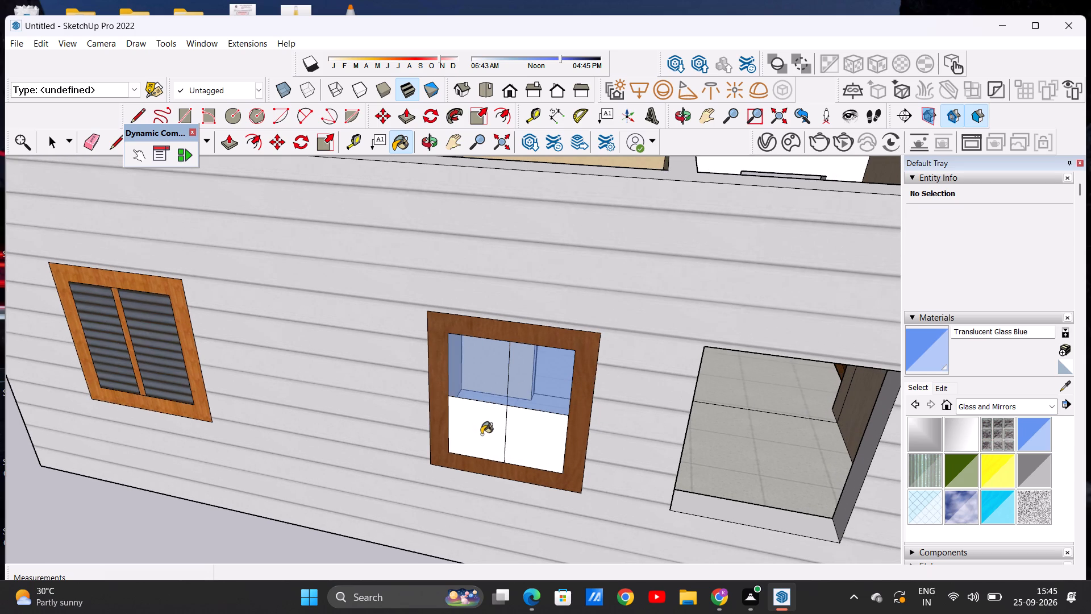
click(541, 442)
key(space)
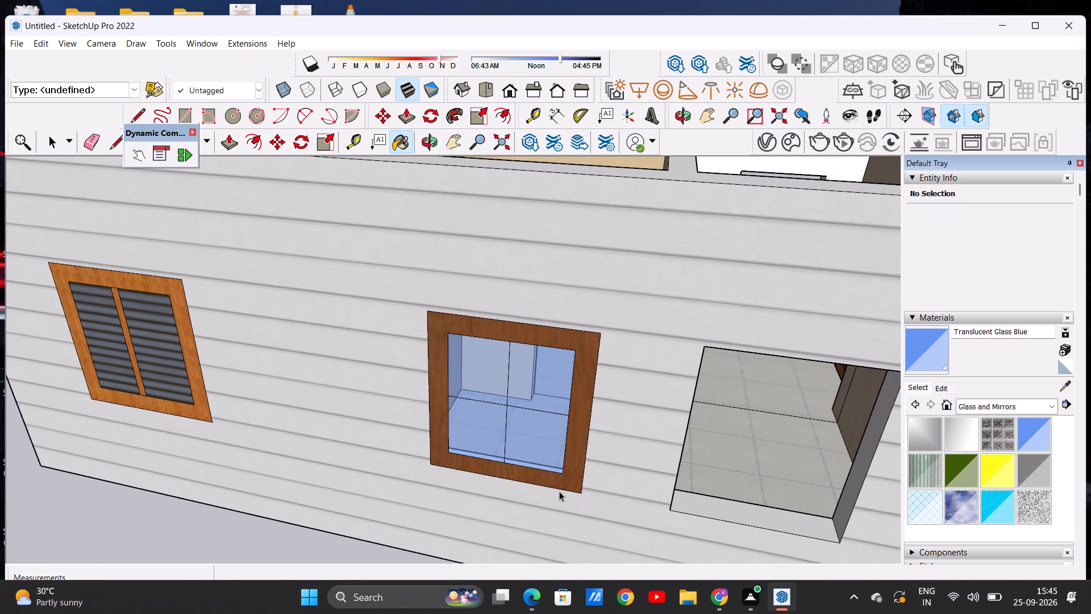
Close the remaining open window beside the middle one with a face by drawing a line about 3' 4" long along its top edge.
middle_drag(548, 439, 554, 372)
scroll(532, 447, down, 12)
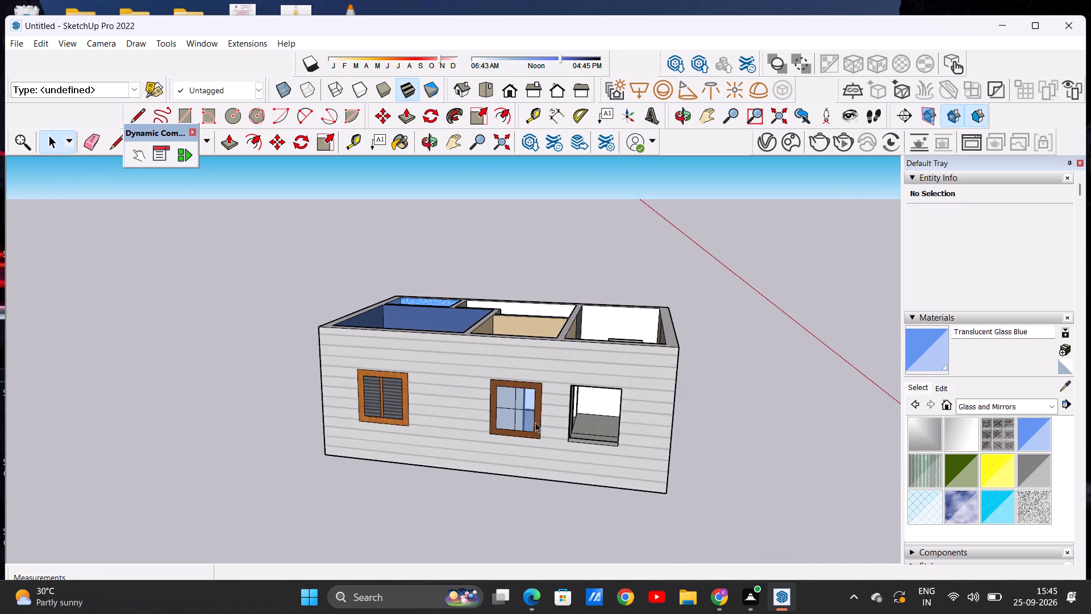
scroll(552, 404, up, 5)
middle_drag(589, 442, 502, 476)
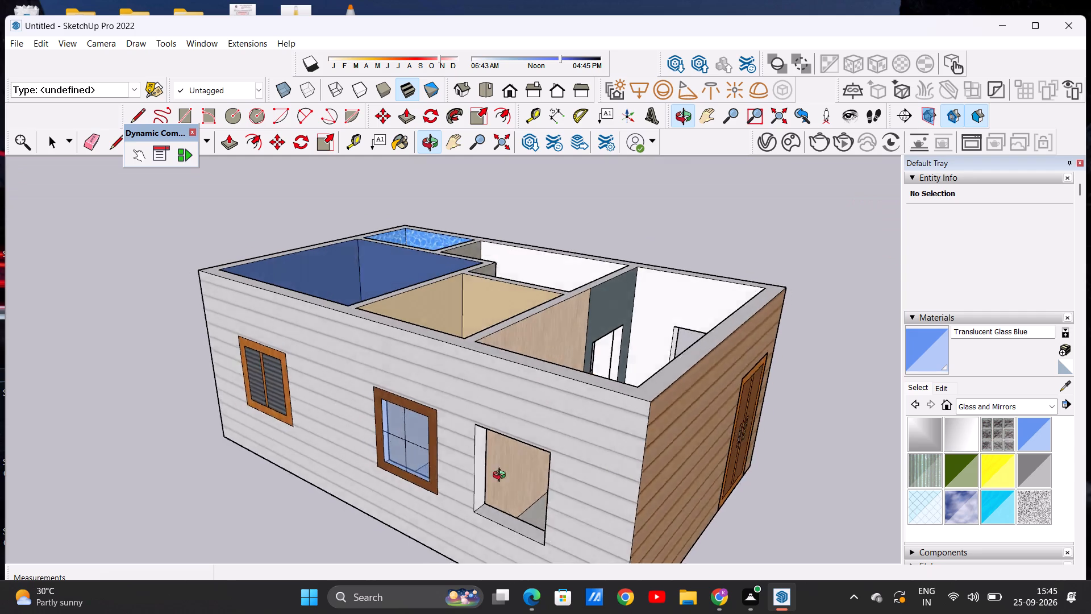
middle_drag(502, 476, 580, 438)
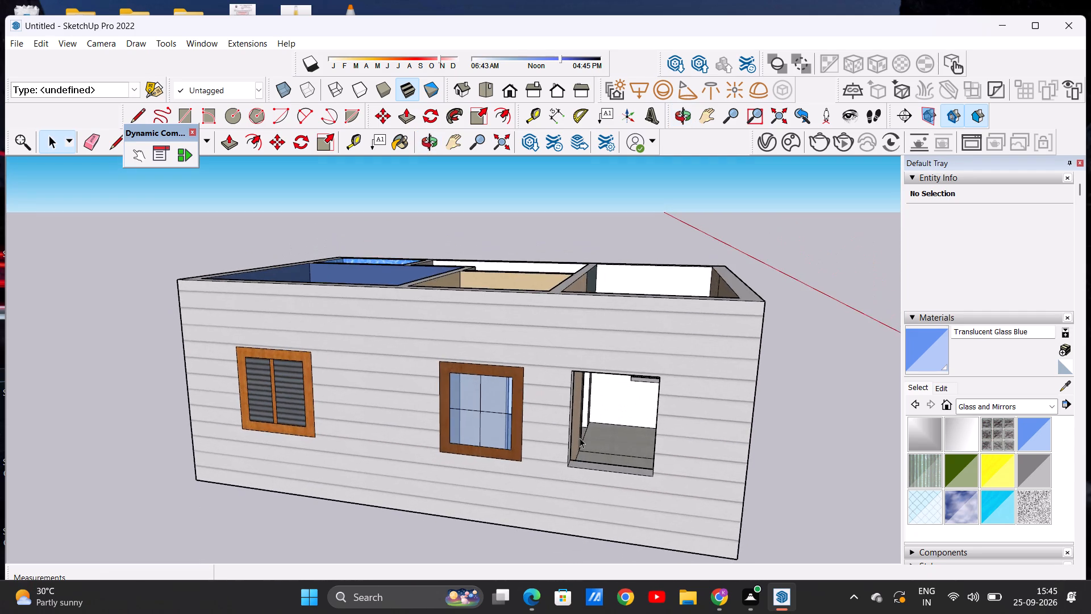
scroll(558, 471, up, 1)
scroll(534, 498, down, 4)
scroll(587, 472, up, 3)
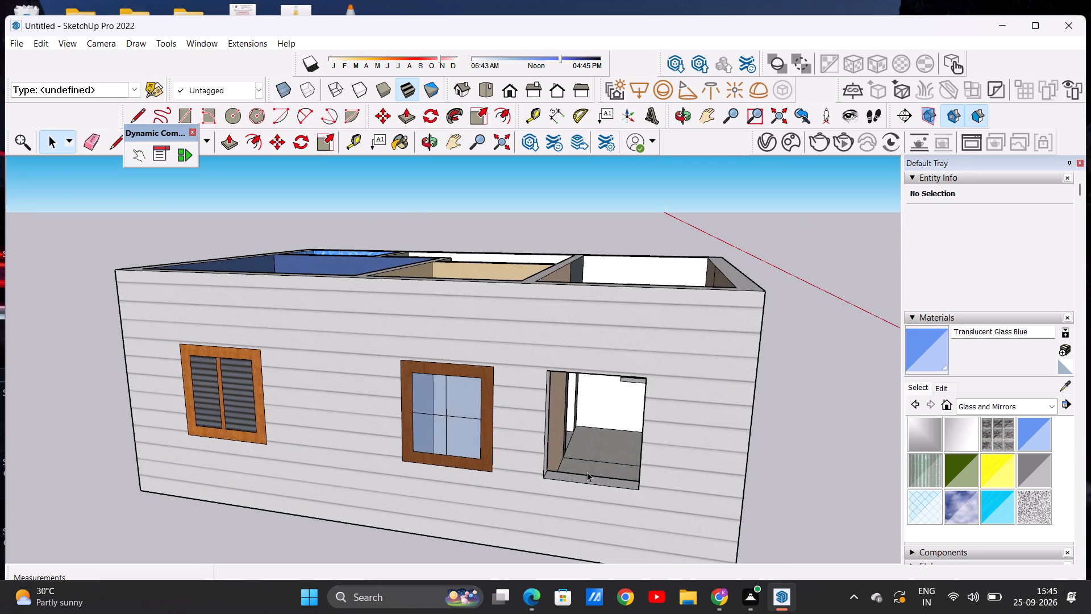
click(140, 111)
click(548, 371)
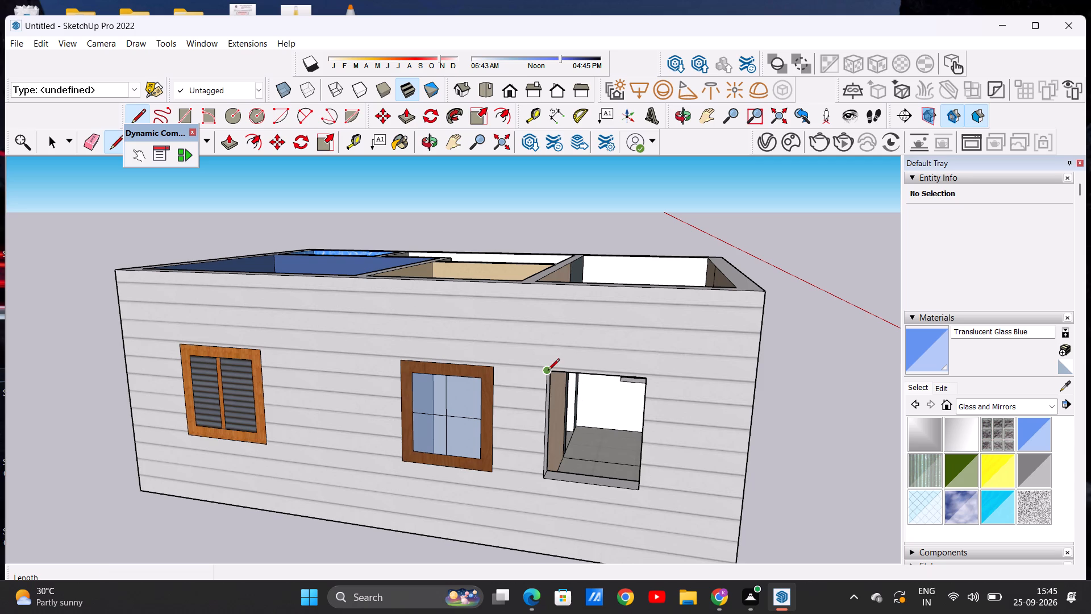
click(647, 384)
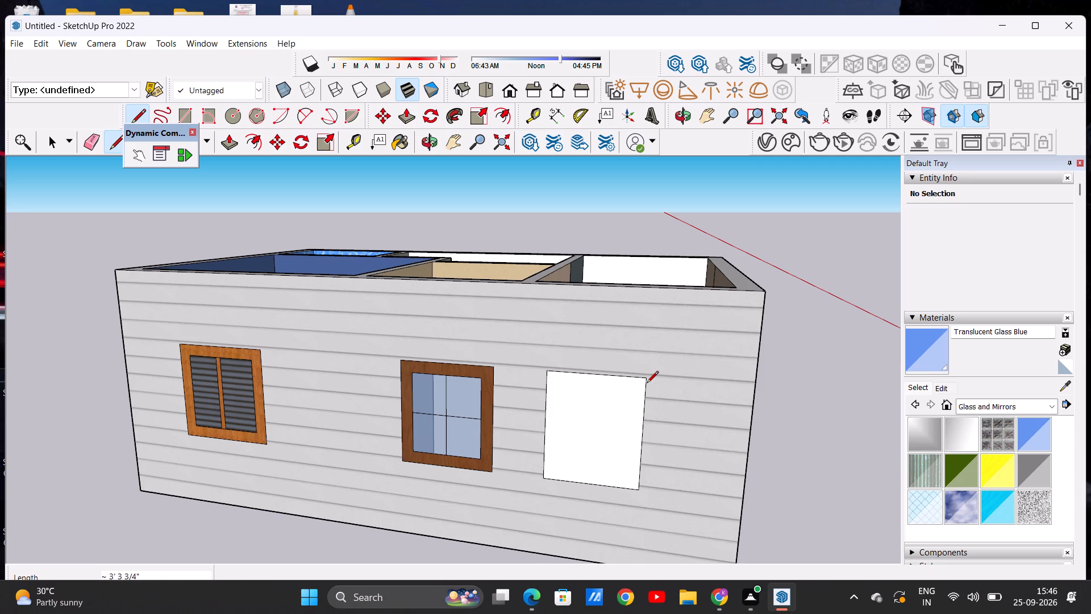
key(space)
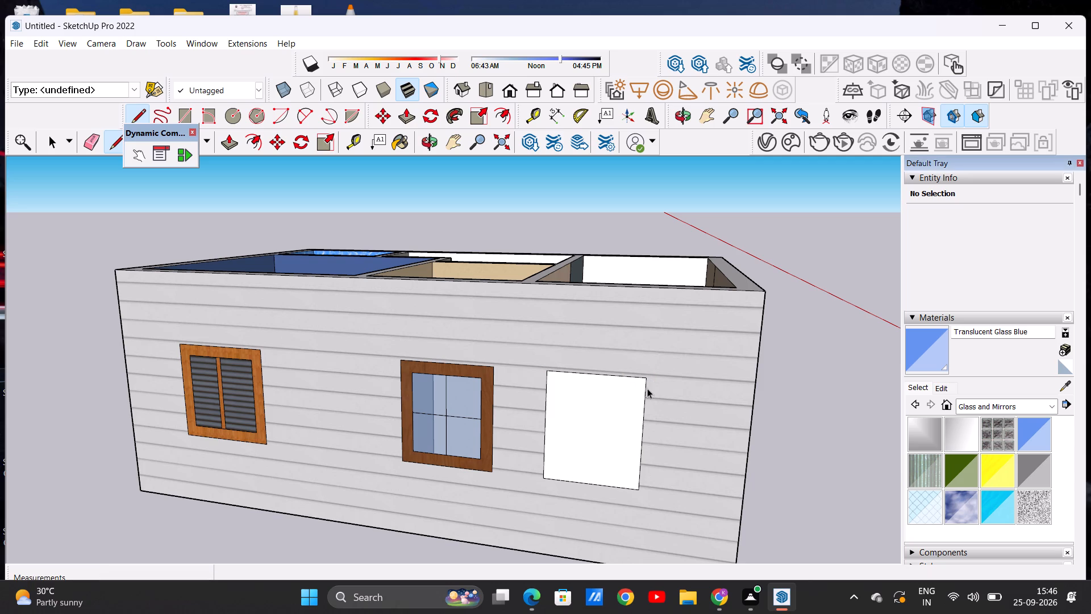
Offset the new window face's outline inward about 4 15/16" to form its frame.
click(255, 144)
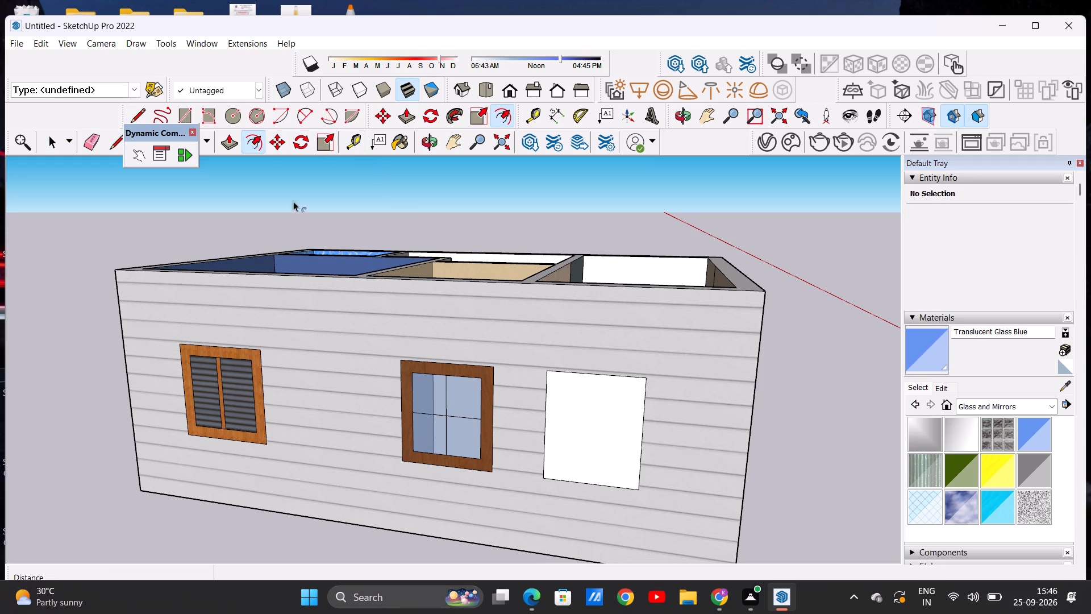
click(590, 380)
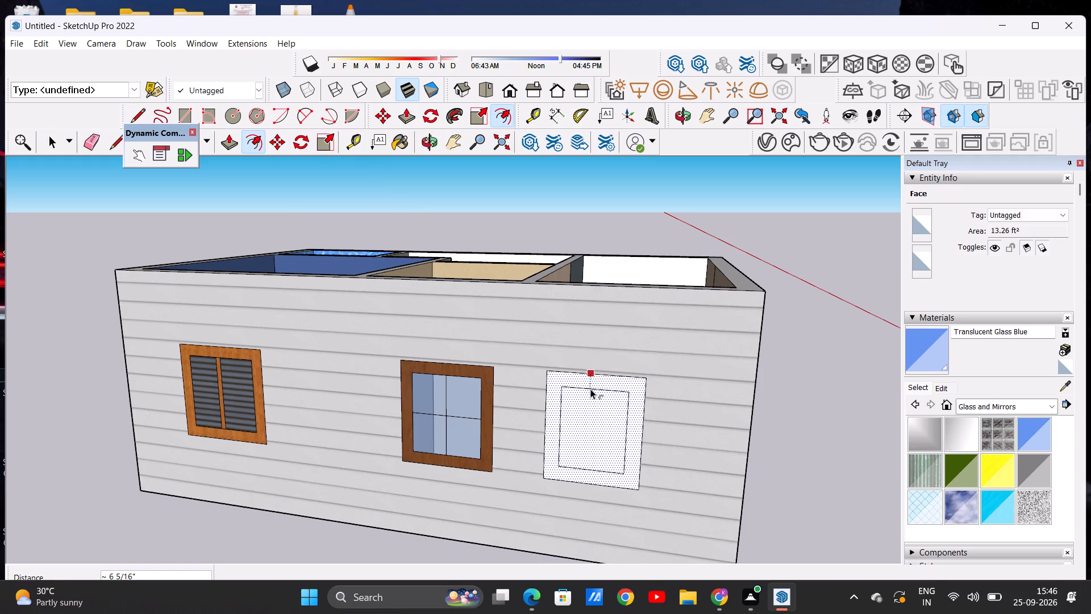
click(589, 385)
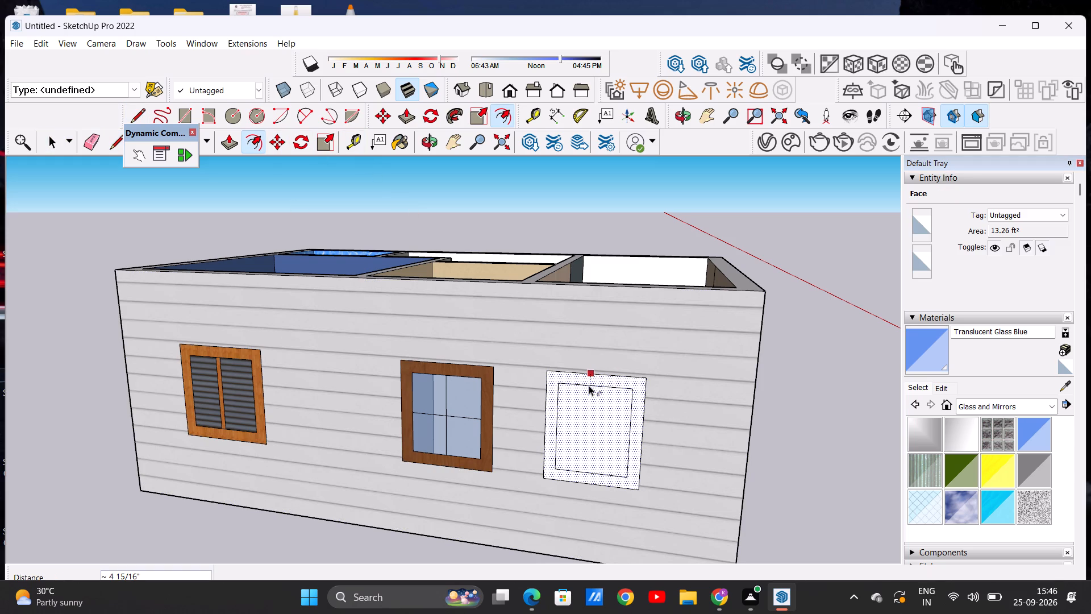
key(space)
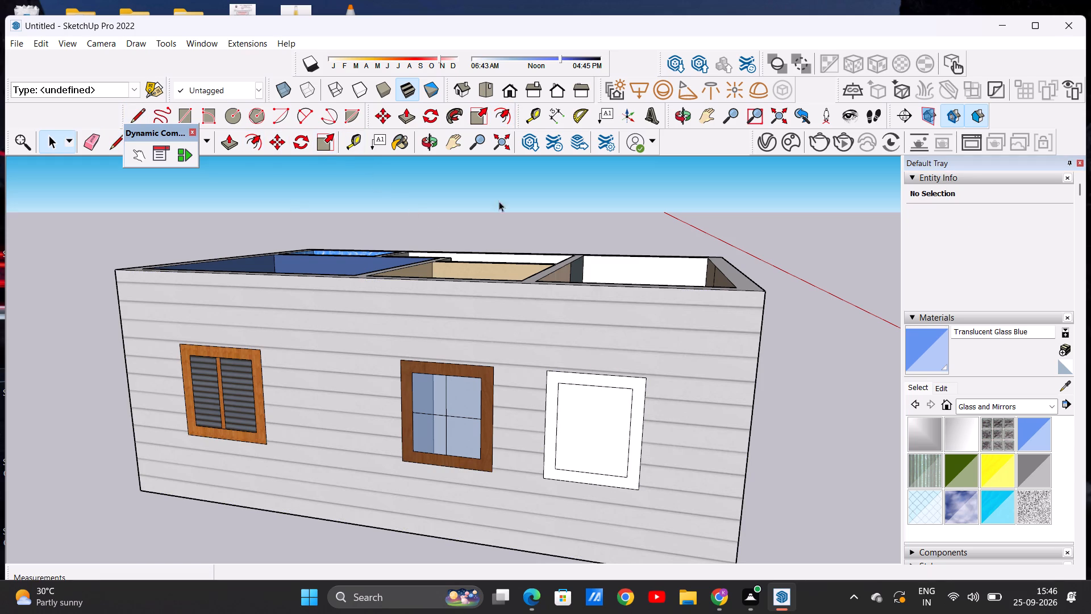
Draw two closely spaced vertical lines about 3' 2" long across the new window's inner face, forming a narrow central mullion between two panels.
key(l)
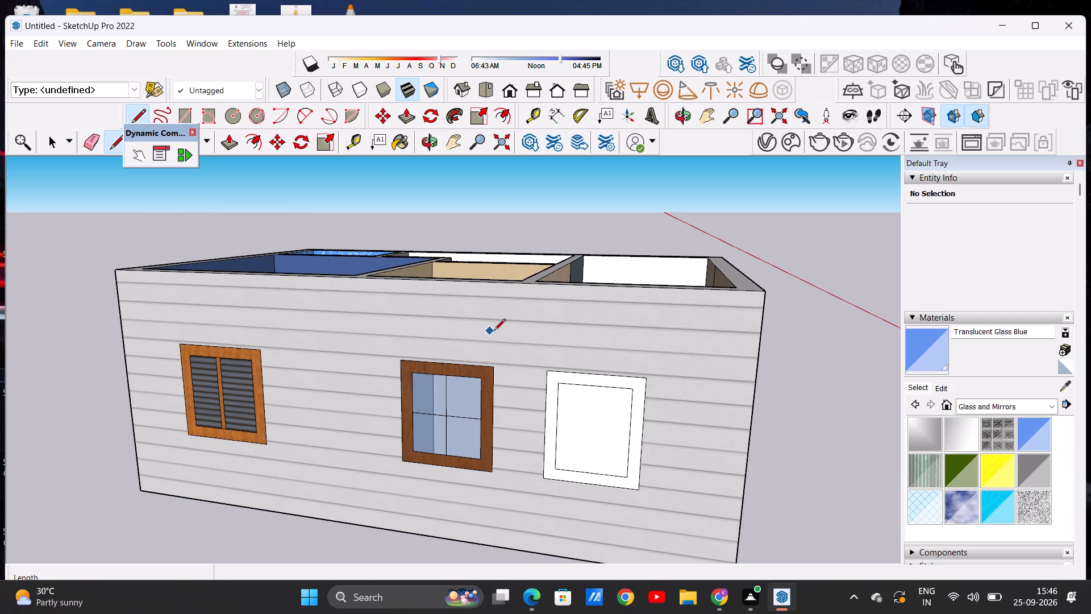
click(593, 387)
click(591, 470)
scroll(606, 499, up, 7)
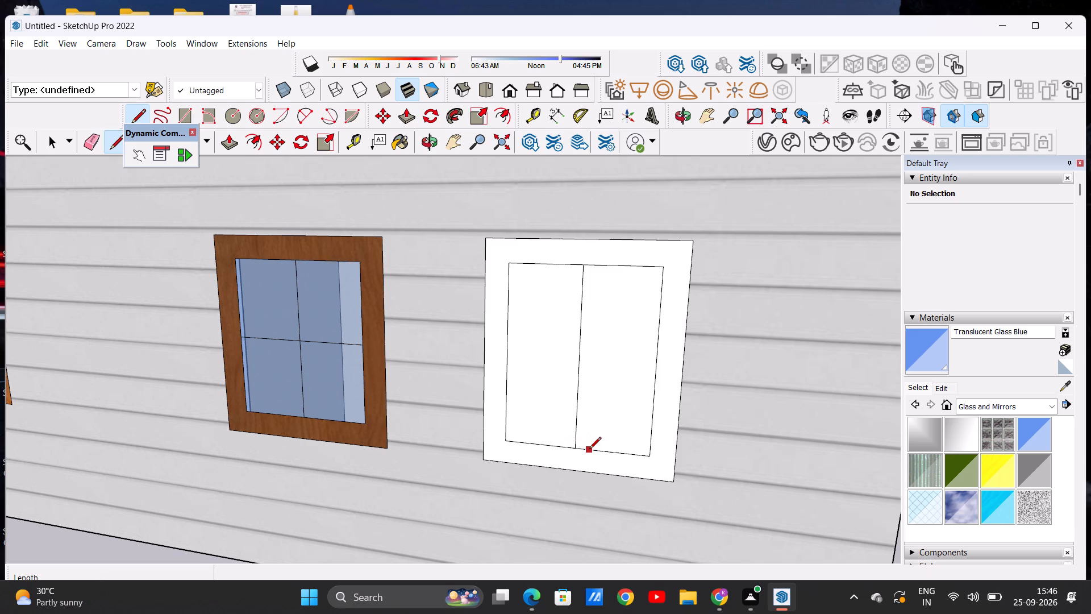
click(589, 450)
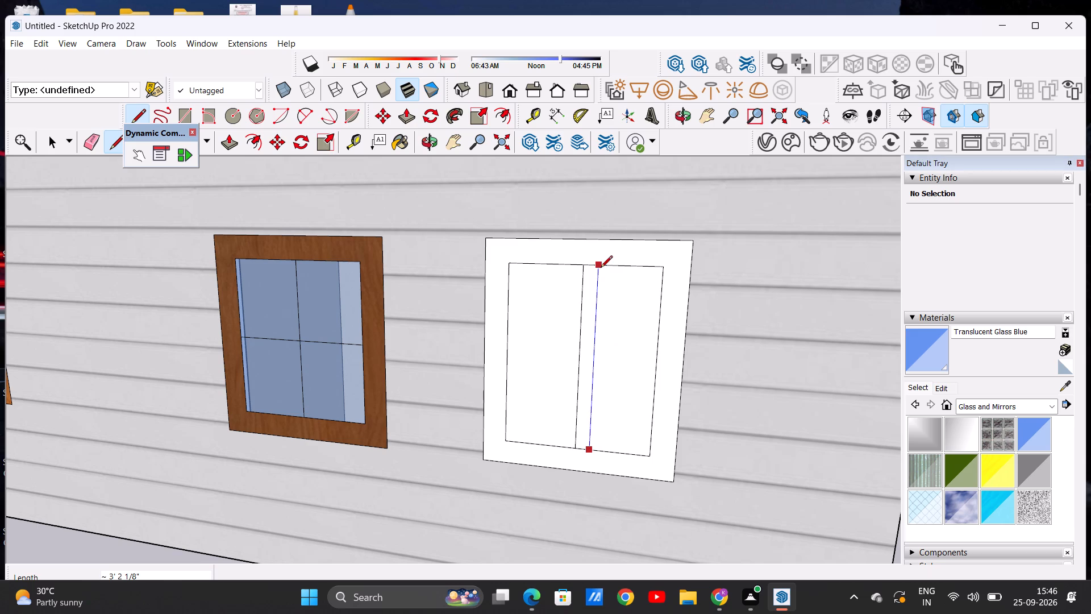
click(601, 268)
key(space)
Paint the two panels on either side of the new window's mullion with Blinds Wood Light from the Window Coverings materials.
scroll(583, 343, down, 11)
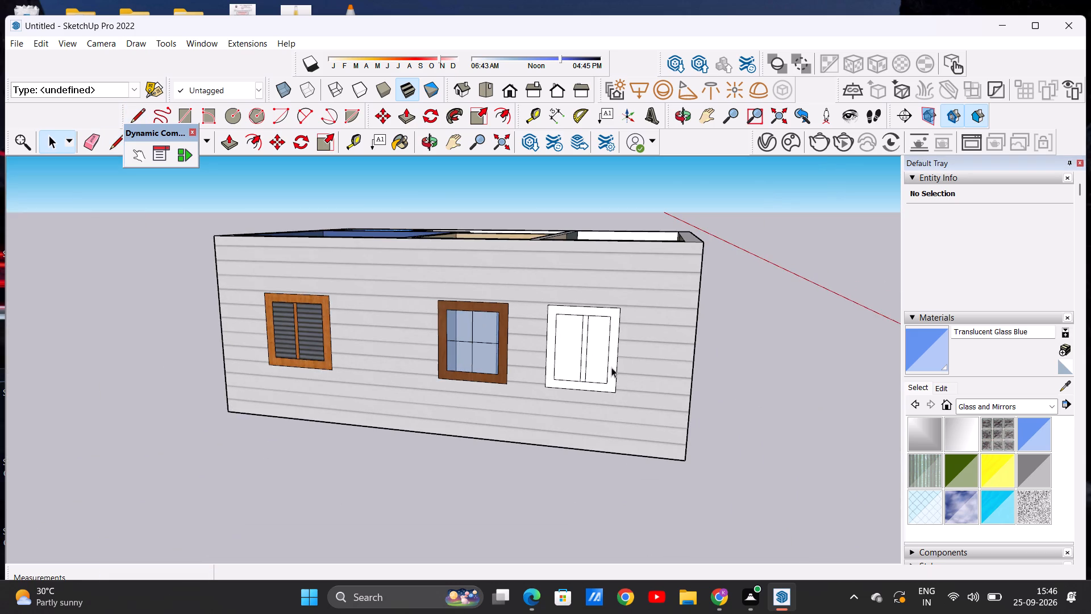
scroll(602, 355, up, 4)
scroll(602, 355, down, 2)
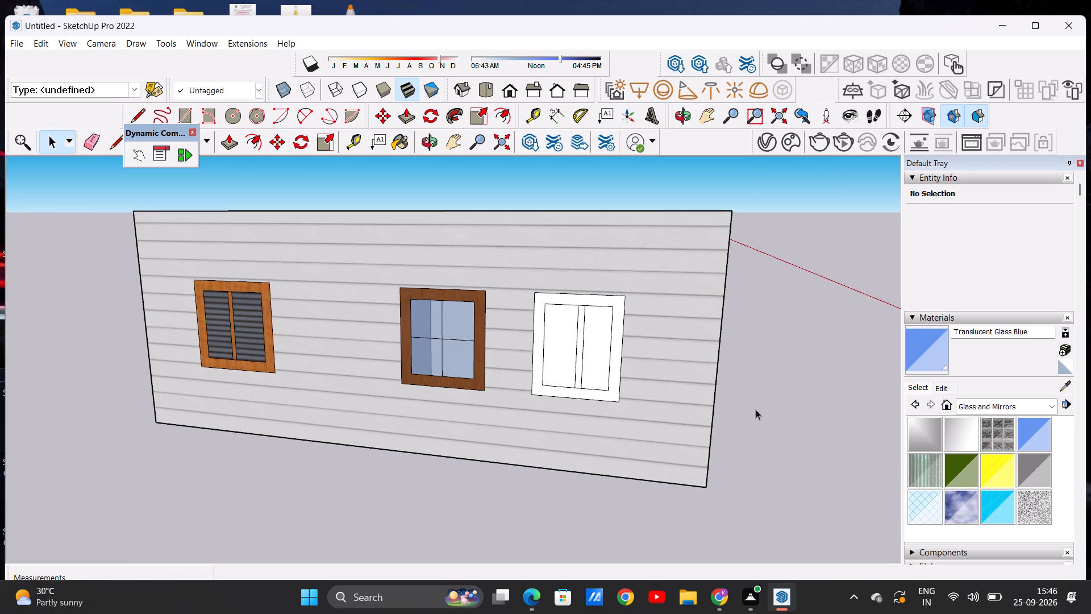
click(1048, 408)
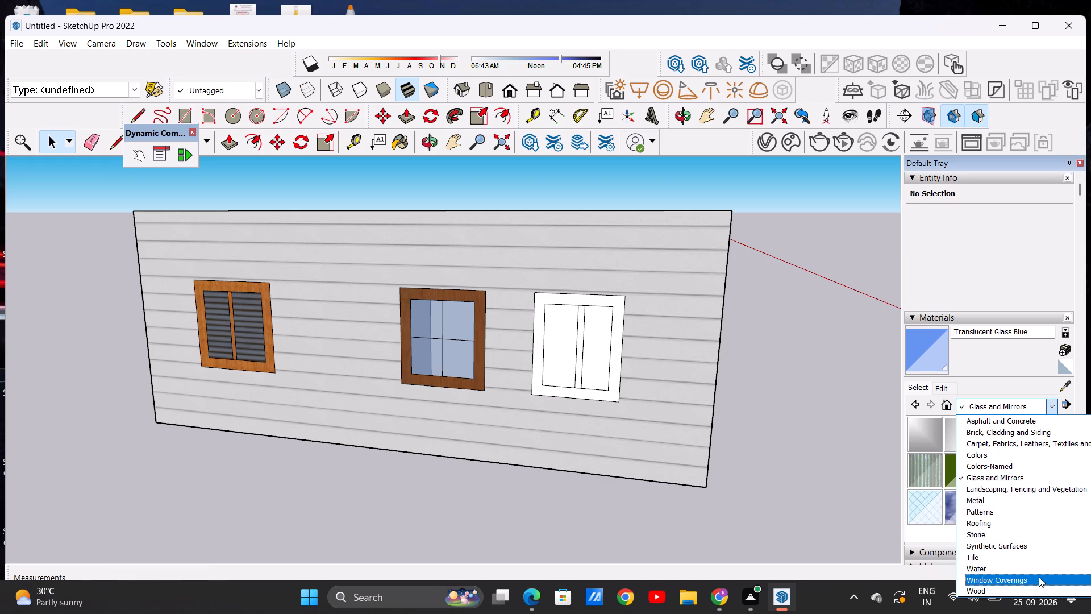
click(1039, 576)
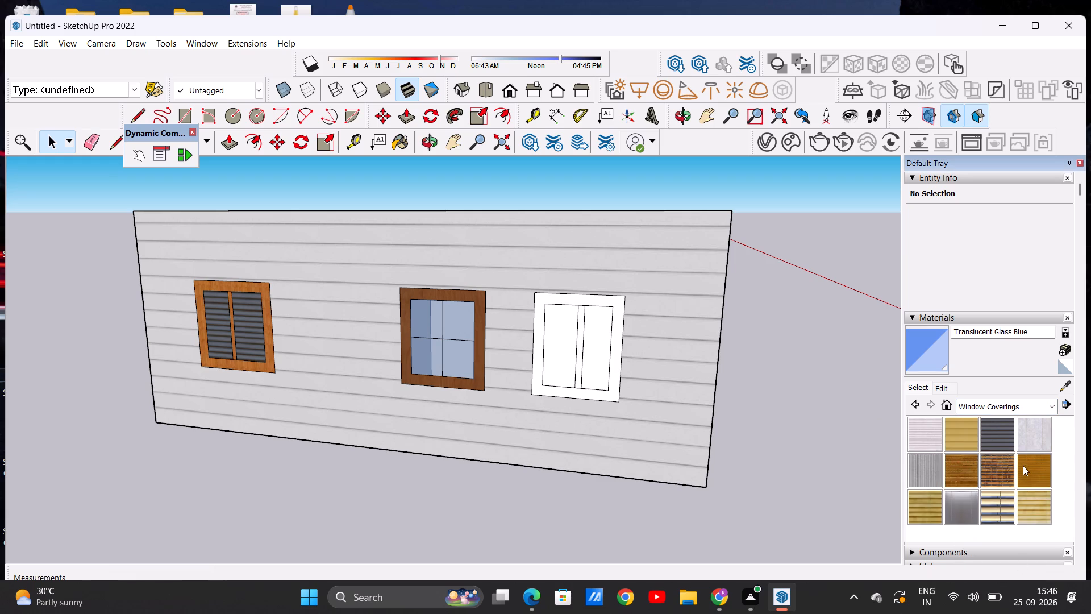
click(1038, 467)
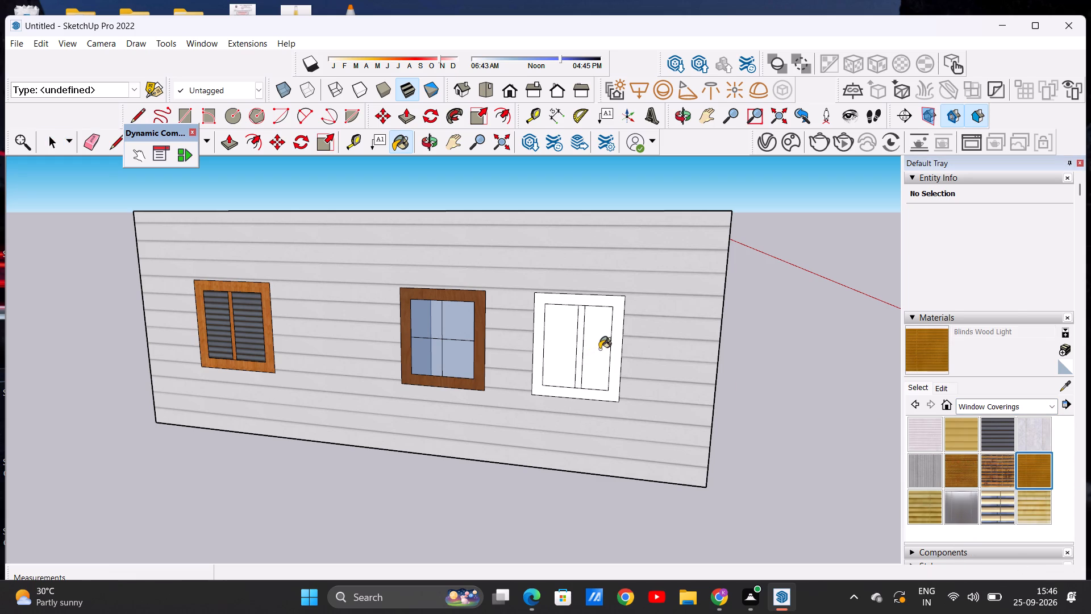
click(599, 349)
click(559, 354)
scroll(559, 351, up, 13)
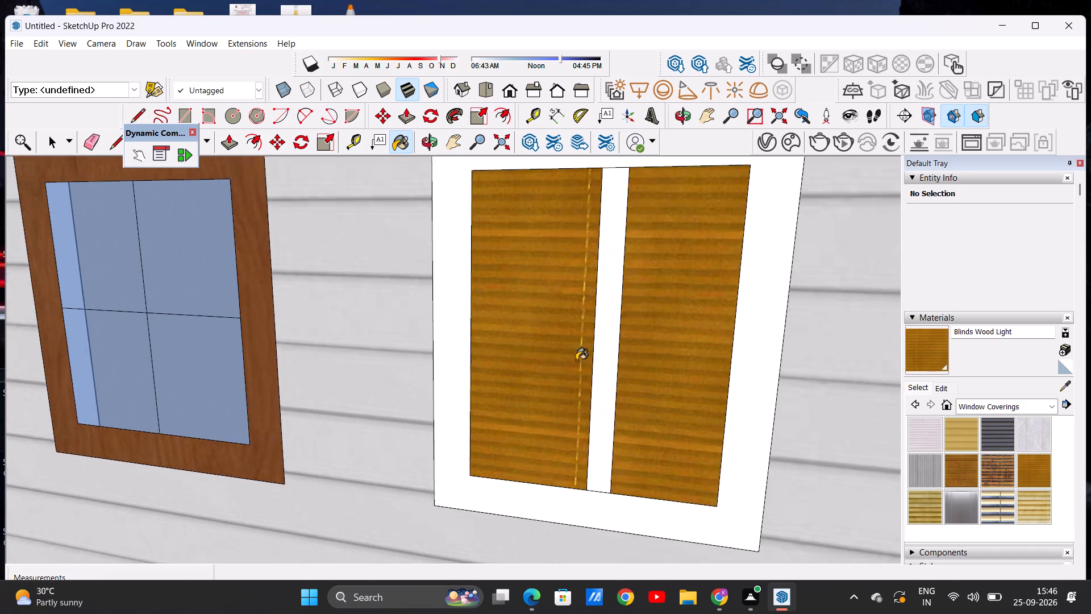
scroll(576, 360, up, 6)
scroll(561, 381, down, 20)
scroll(561, 381, down, 1)
scroll(606, 342, up, 6)
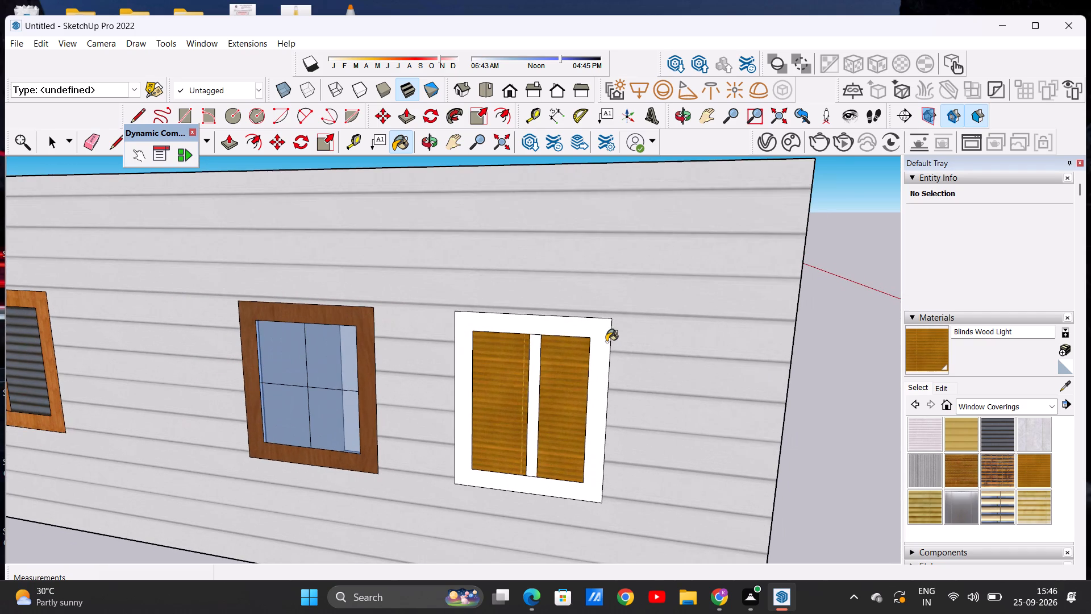
key(space)
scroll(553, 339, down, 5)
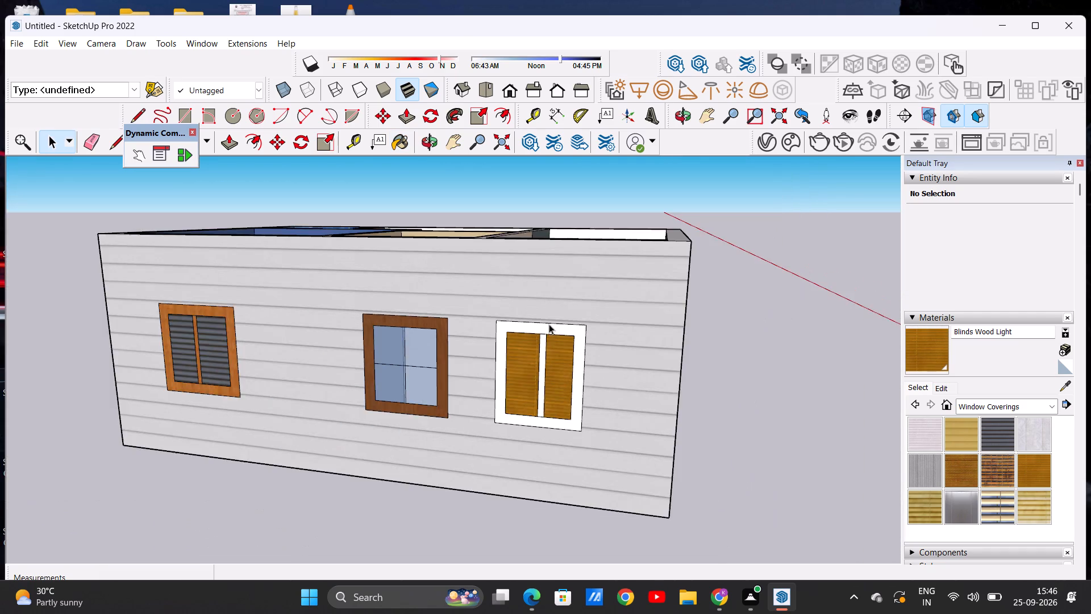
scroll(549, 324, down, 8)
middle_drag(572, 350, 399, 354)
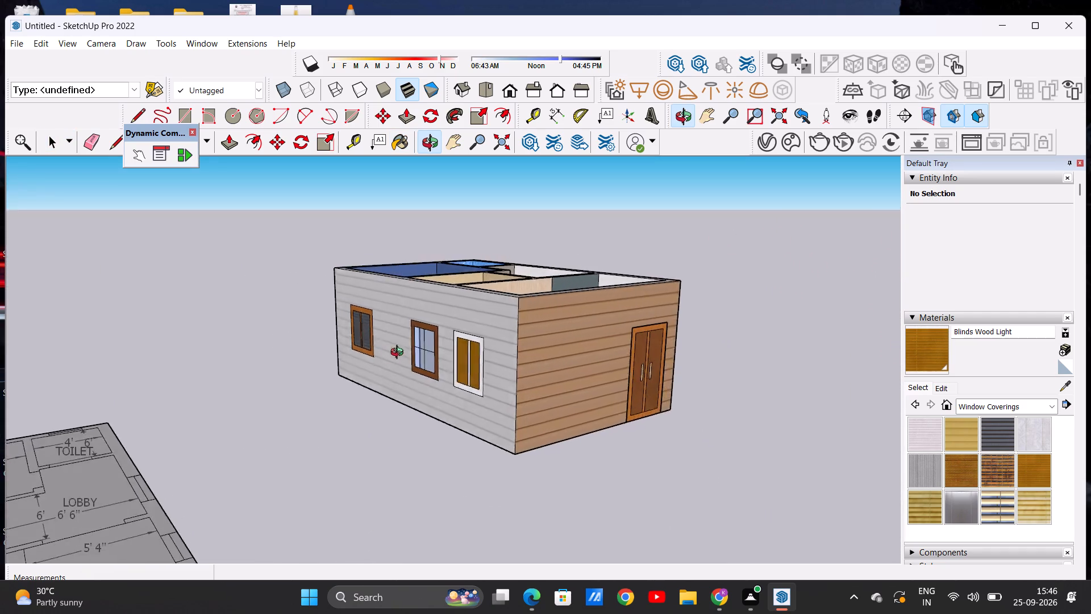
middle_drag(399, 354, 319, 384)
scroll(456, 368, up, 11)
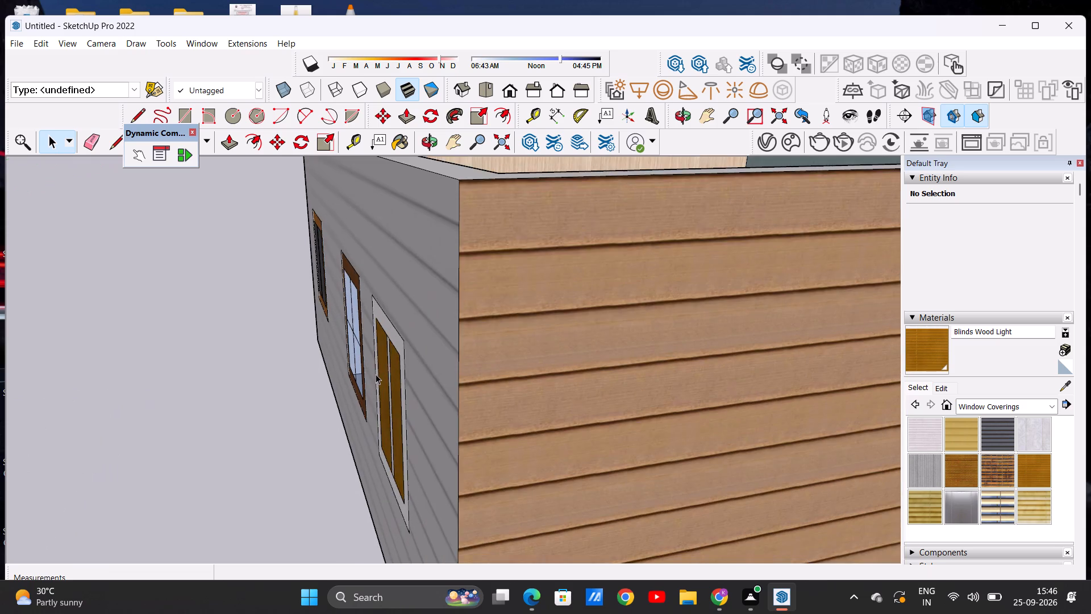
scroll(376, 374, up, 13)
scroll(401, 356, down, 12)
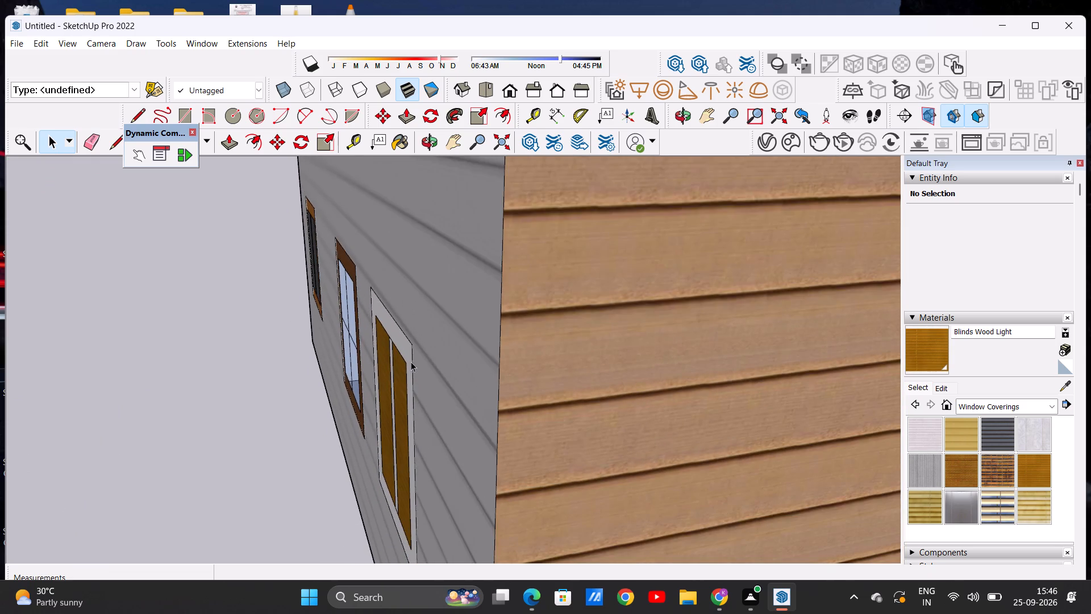
Push/Pull the unpainted white frame of the window nearest the front corner outward about 2 3/16" from the wall.
scroll(407, 368, down, 4)
middle_drag(398, 386, 415, 410)
scroll(430, 382, up, 3)
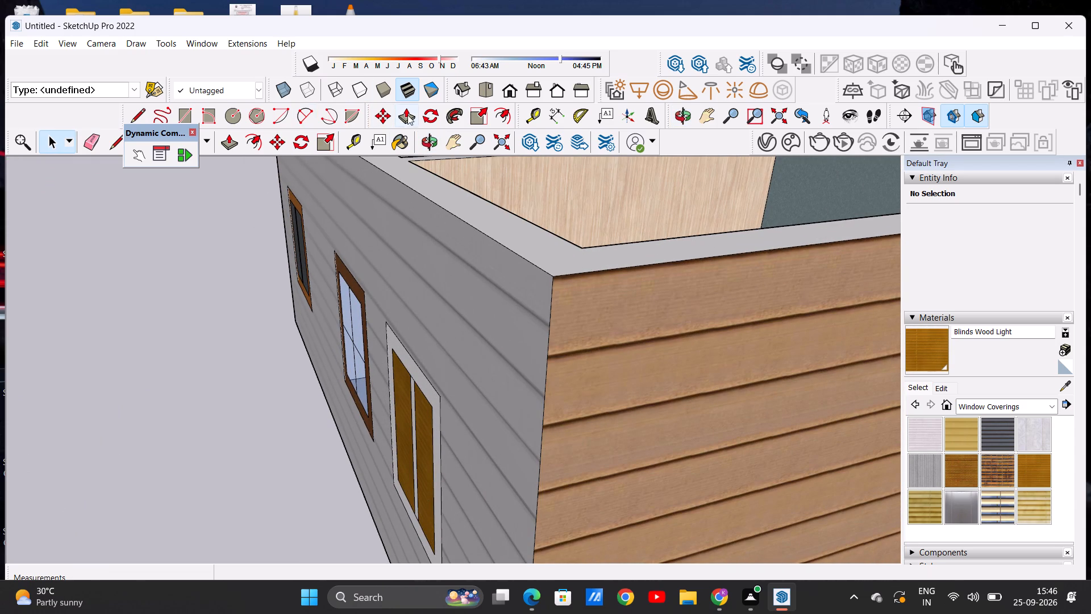
click(407, 115)
click(426, 381)
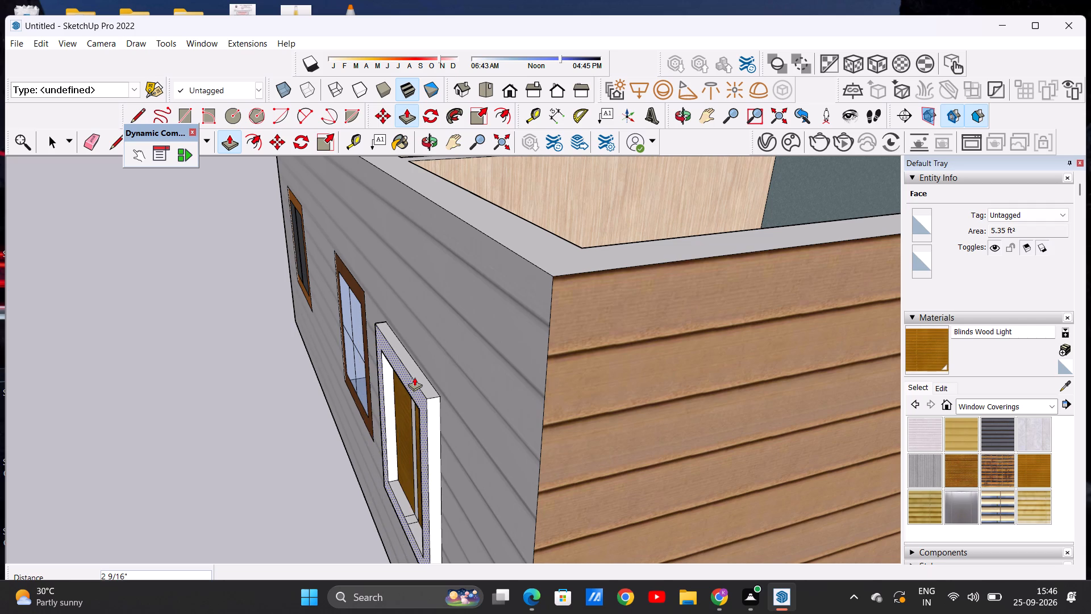
click(414, 377)
middle_drag(412, 388, 505, 375)
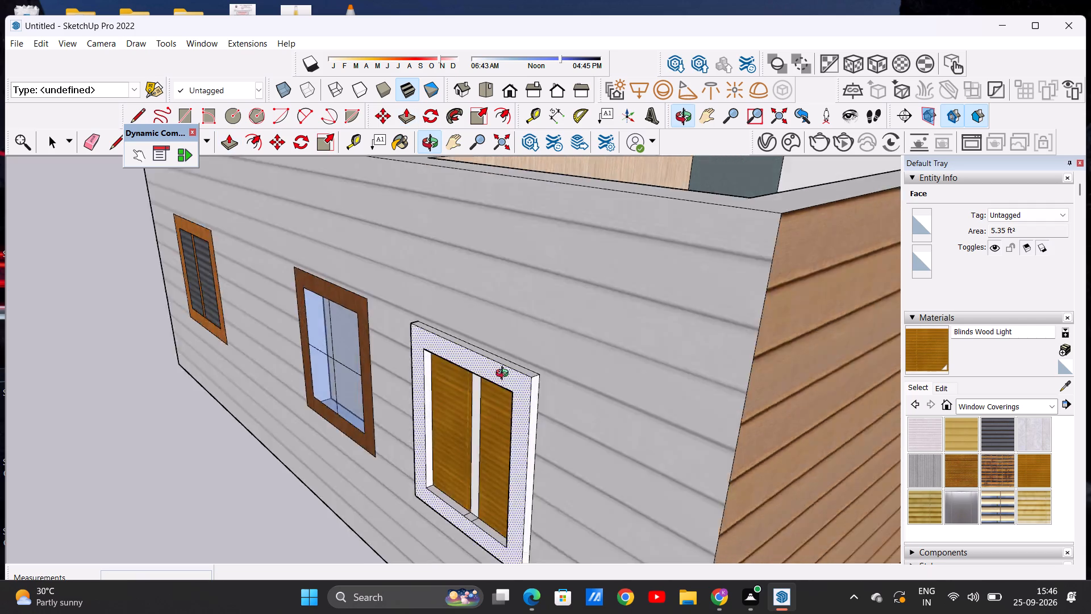
middle_drag(505, 375, 405, 448)
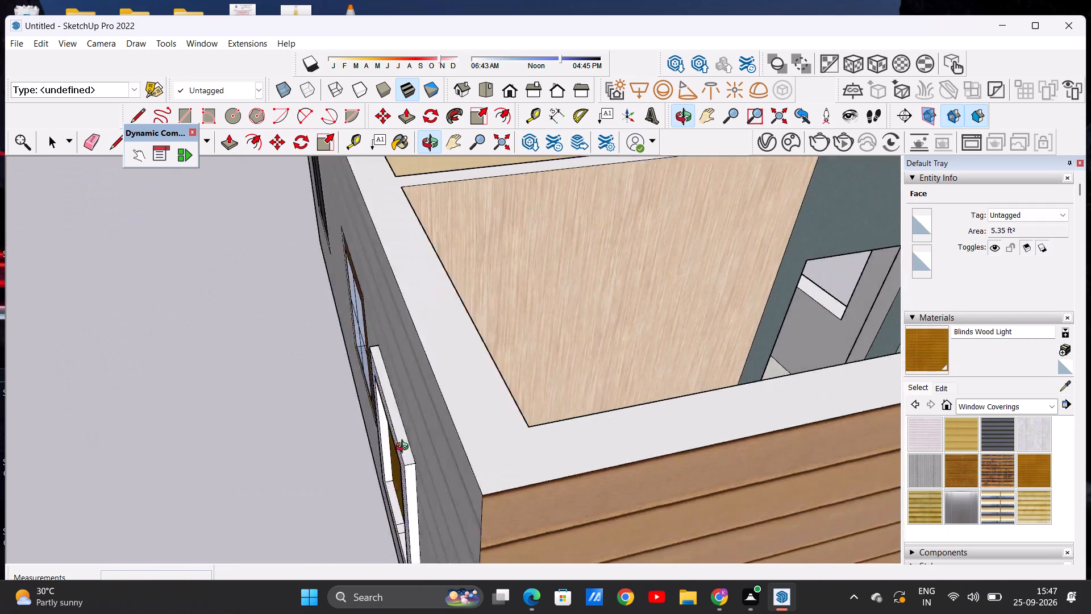
middle_drag(405, 448, 495, 371)
scroll(512, 425, down, 5)
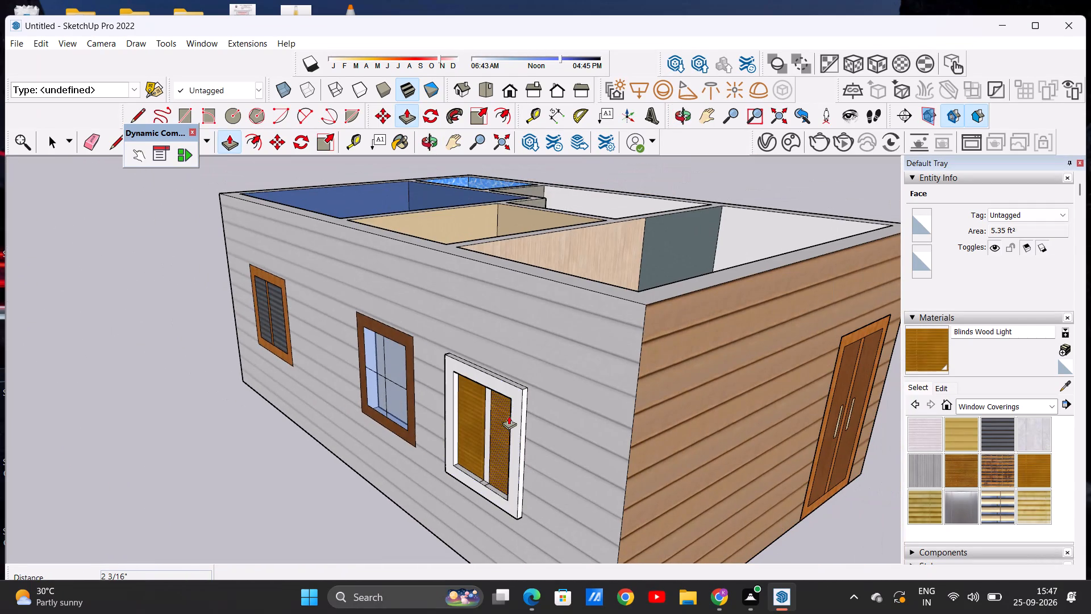
Push/Pull the dark wood frame of the middle glazed window outward about 4 1/8" from the wall.
scroll(433, 315, up, 9)
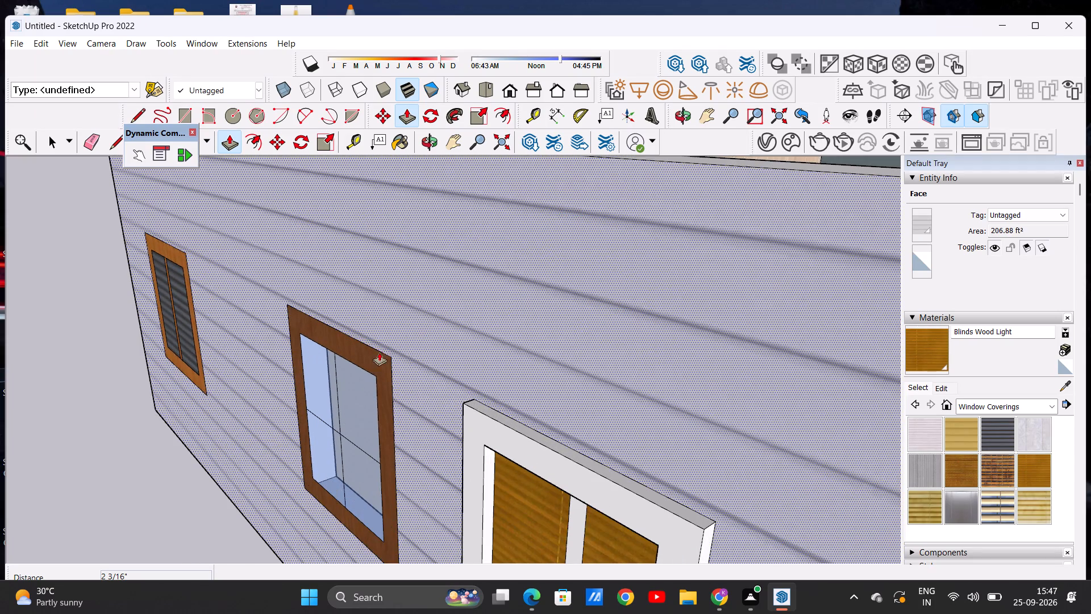
click(375, 359)
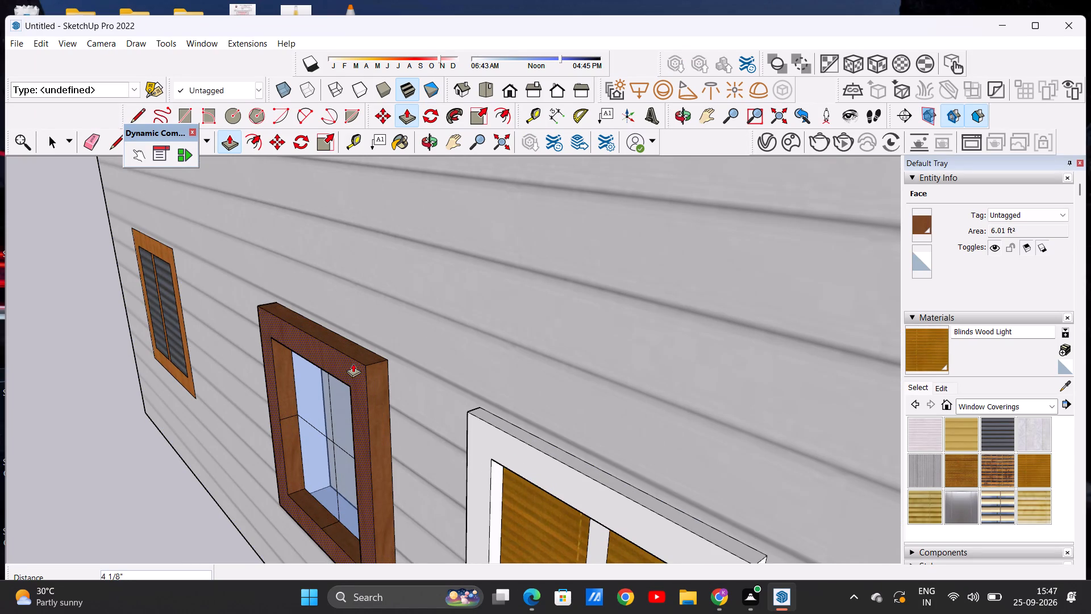
click(353, 363)
scroll(373, 364, down, 14)
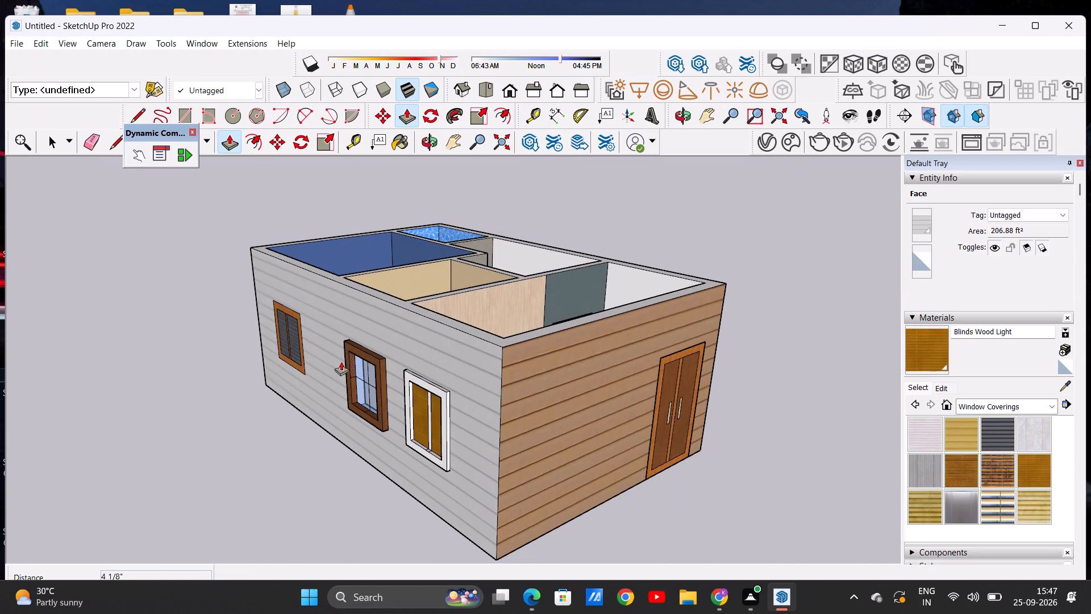
Push/Pull the wooden frame of the far window with dark blinds outward about 3 7/8" from the wall.
scroll(297, 316, up, 17)
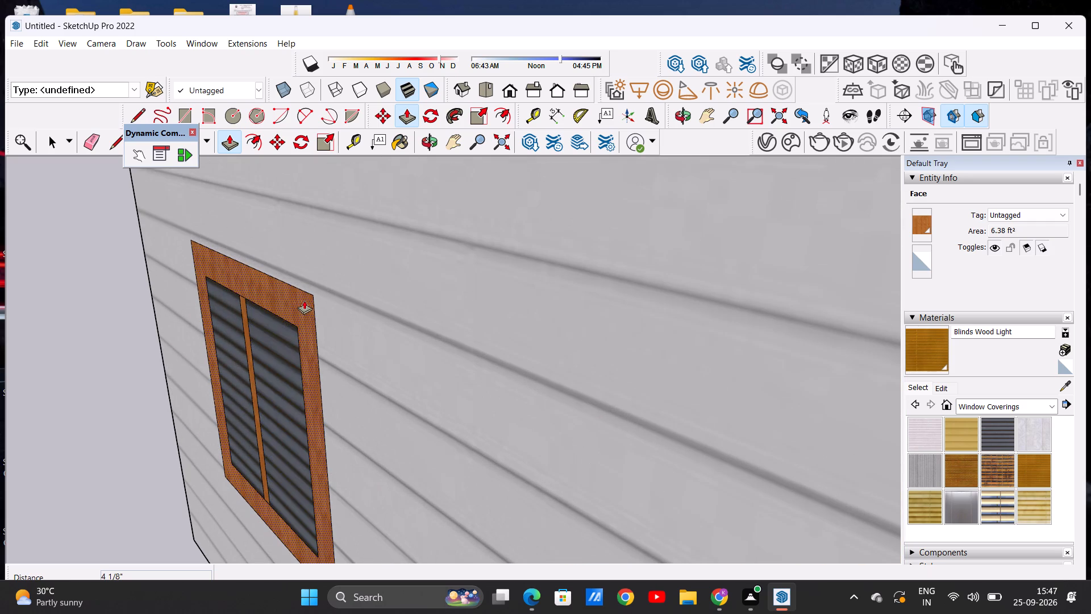
click(305, 300)
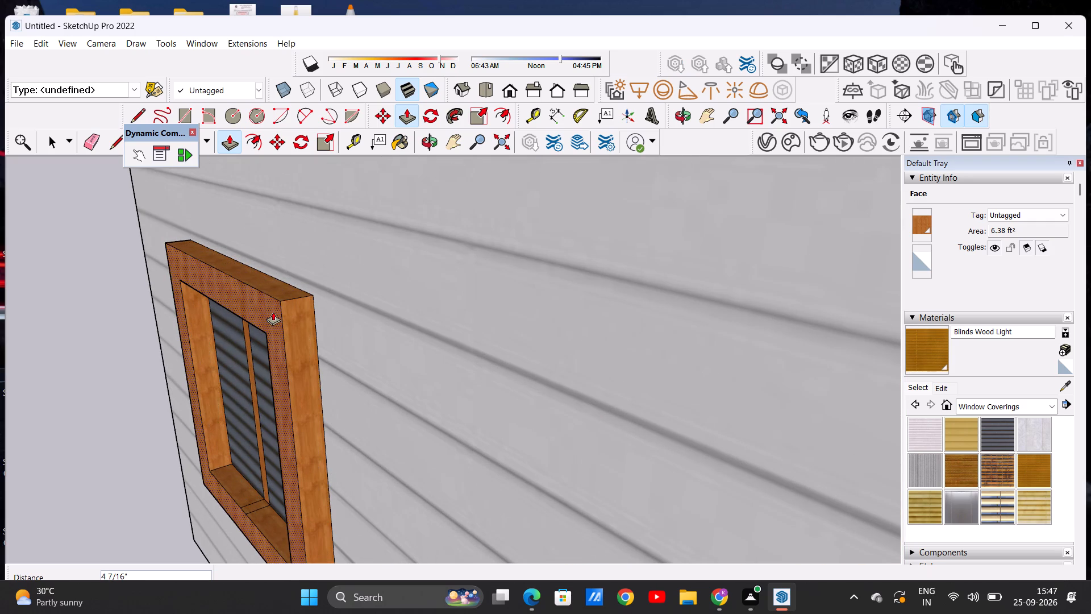
click(276, 309)
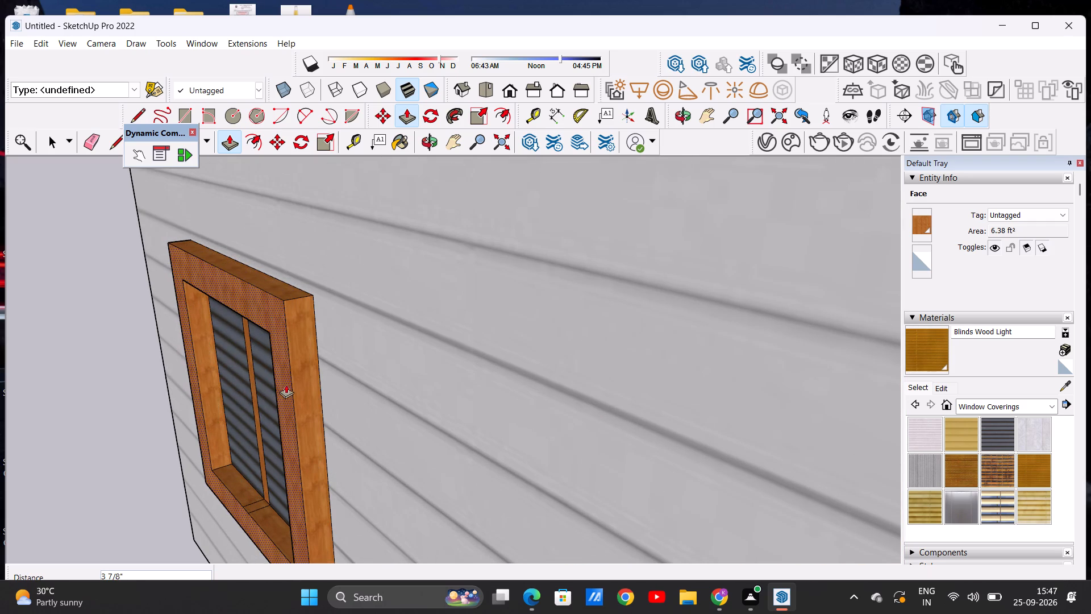
scroll(288, 384, down, 15)
middle_drag(276, 412, 435, 388)
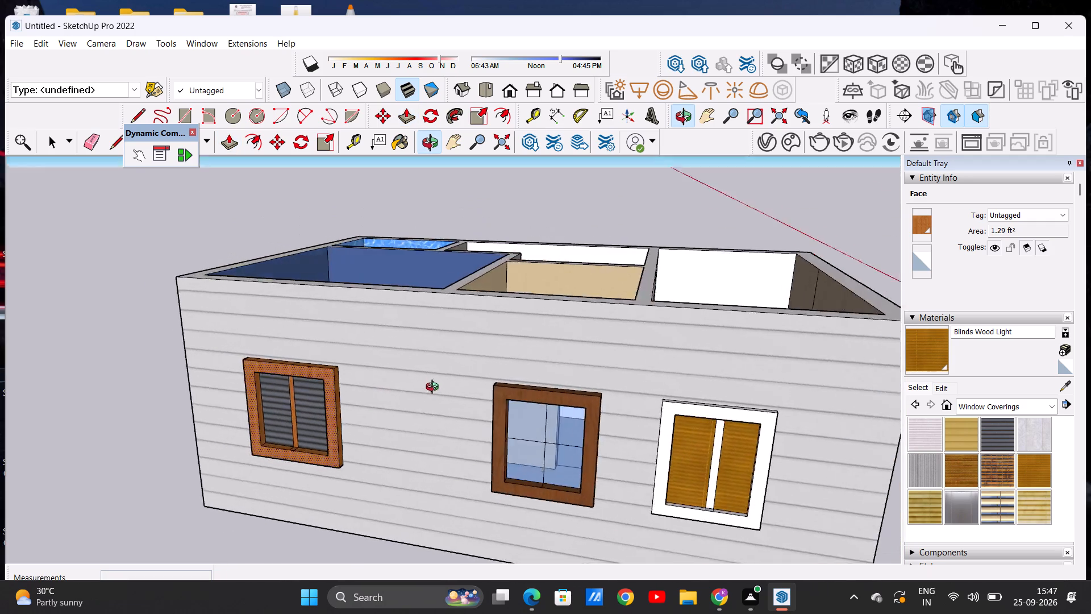
middle_drag(435, 388, 201, 391)
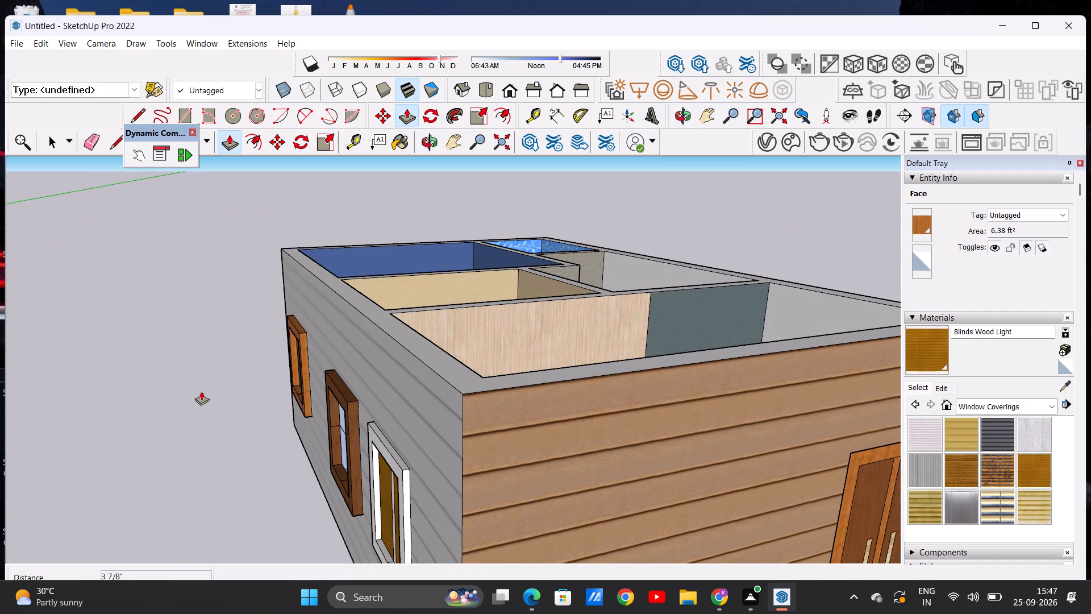
Examine the house from the entrance front round to the opposite long wall with its two open windows.
key(space)
middle_drag(398, 457, 300, 394)
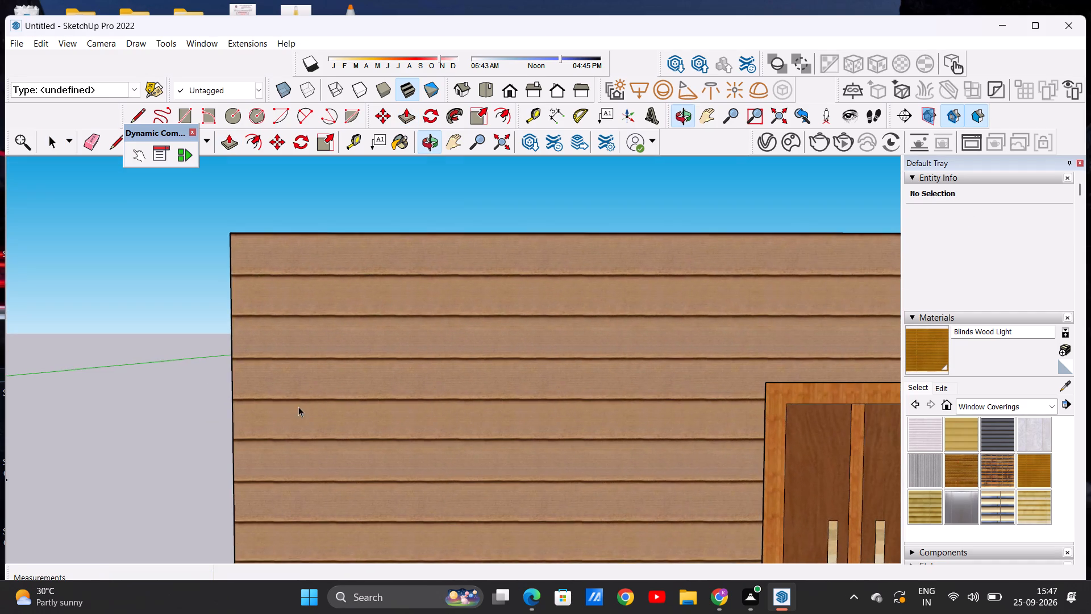
scroll(317, 422, down, 12)
middle_drag(483, 446, 354, 473)
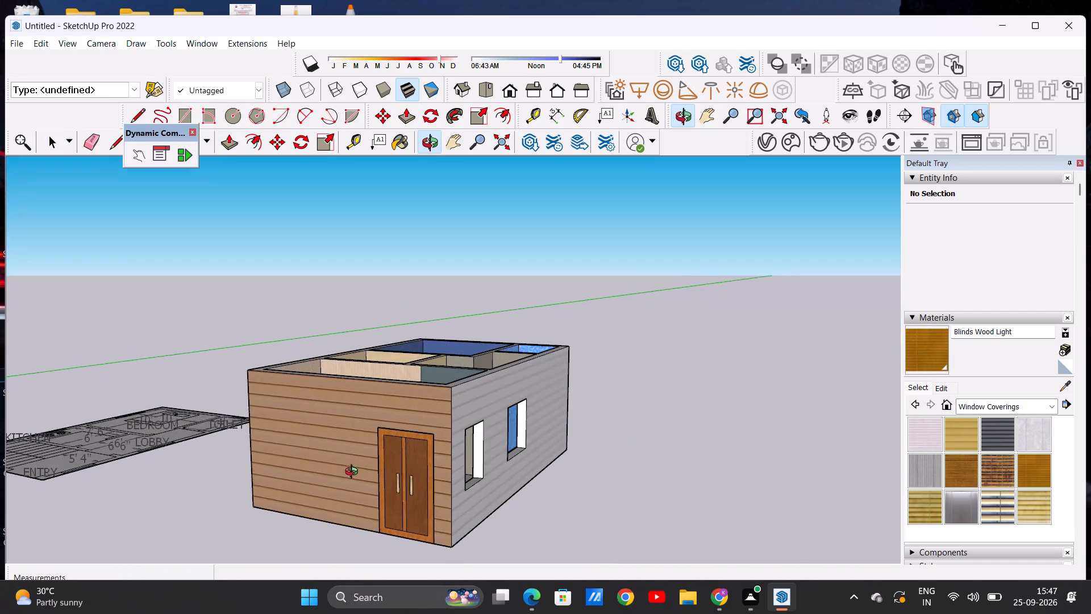
middle_drag(354, 473, 350, 474)
scroll(422, 427, up, 6)
middle_drag(415, 452, 322, 451)
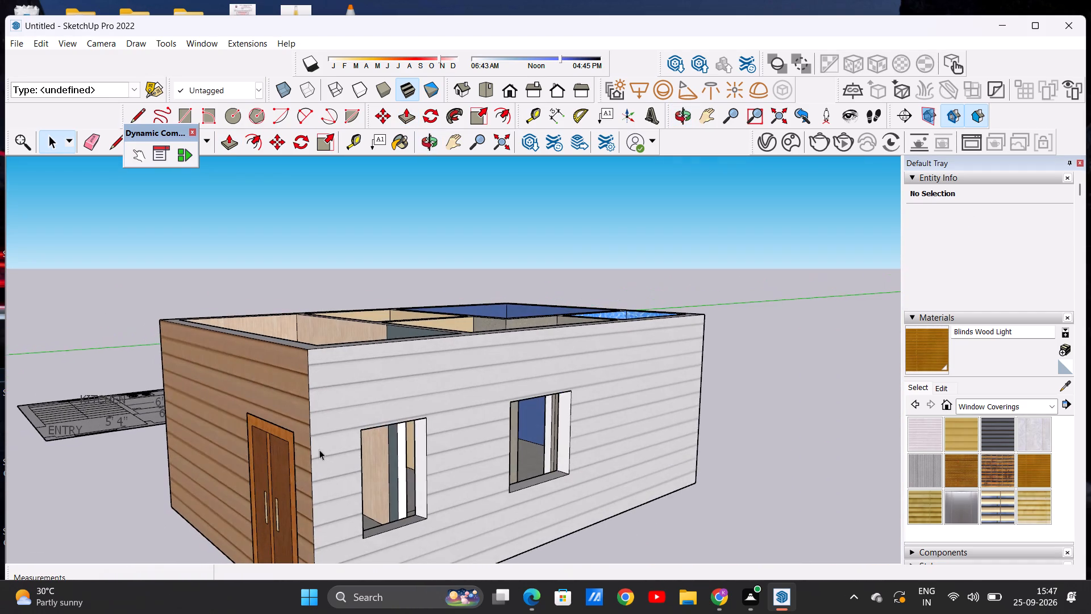
scroll(331, 442, down, 10)
middle_drag(338, 449, 324, 468)
scroll(316, 439, up, 4)
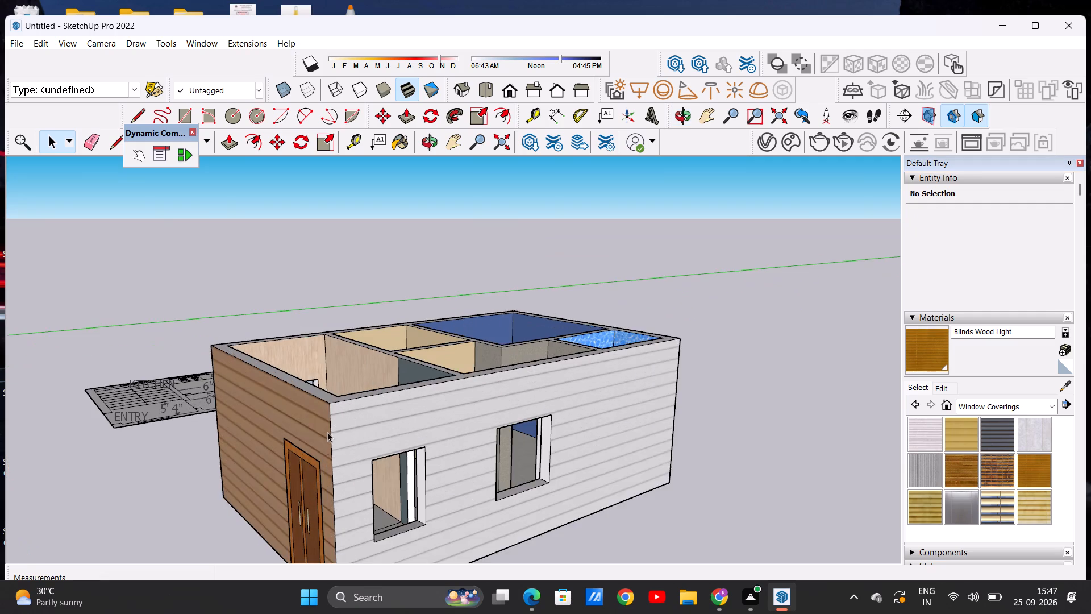
scroll(327, 432, up, 8)
scroll(337, 474, down, 8)
middle_drag(415, 536, 319, 506)
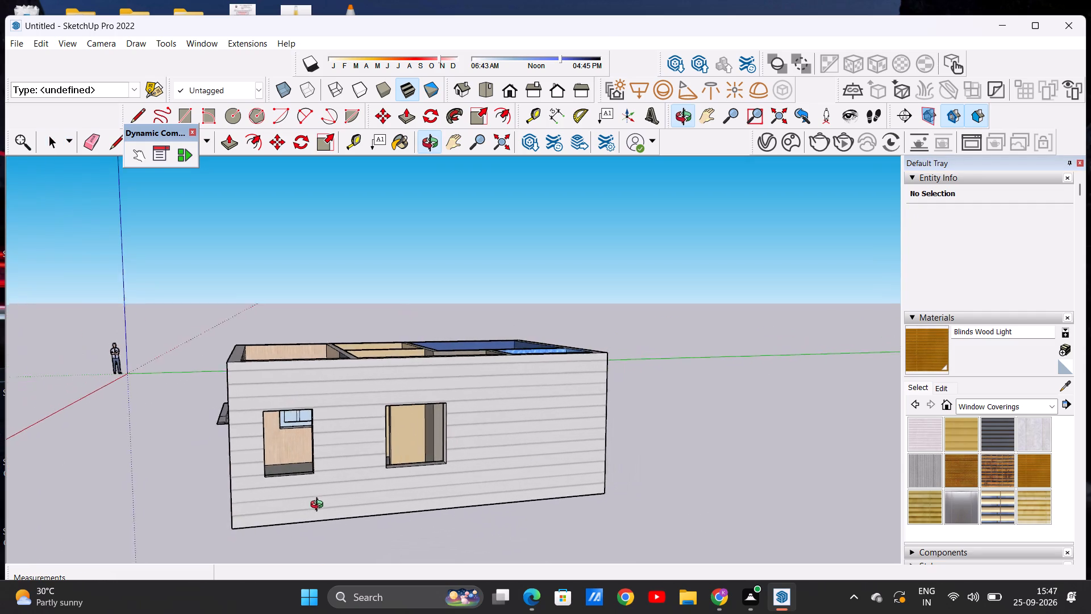
middle_drag(319, 506, 318, 507)
scroll(366, 479, down, 3)
scroll(518, 472, down, 1)
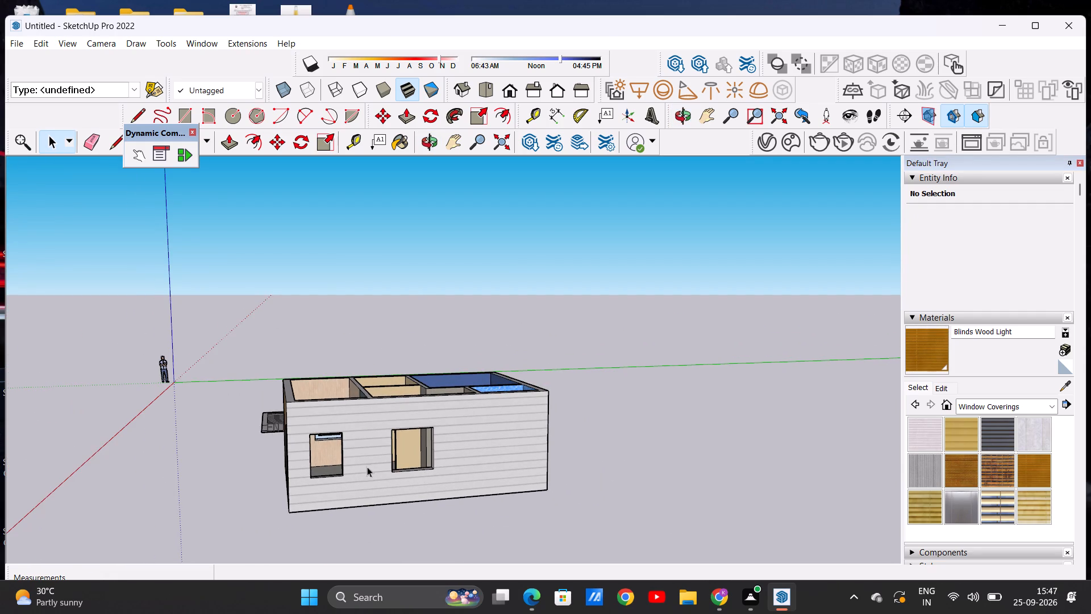
scroll(336, 468, up, 6)
key(space)
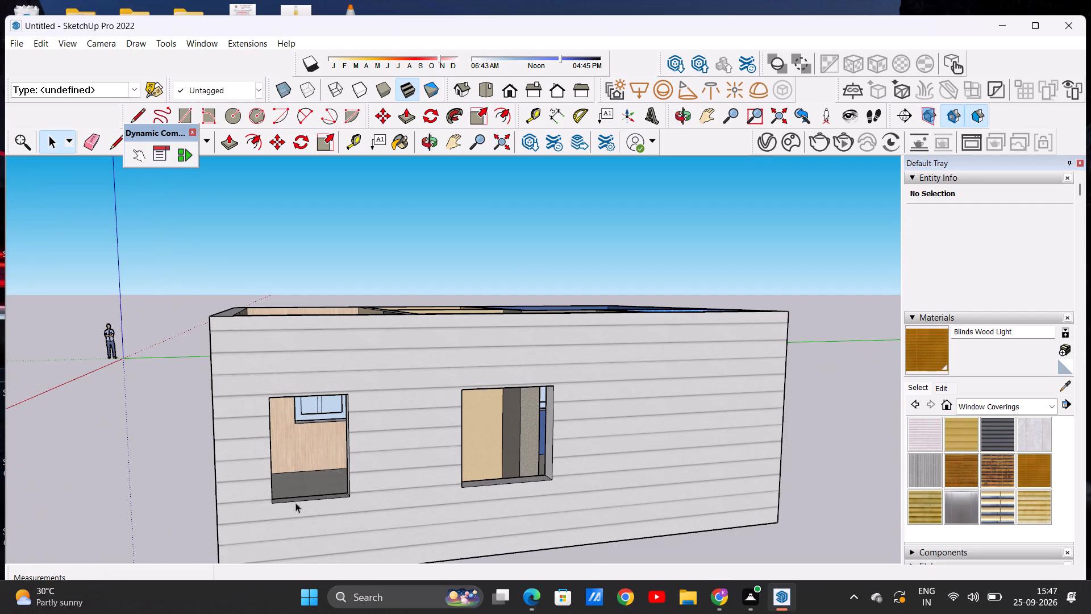
middle_drag(455, 489, 418, 483)
scroll(436, 465, down, 10)
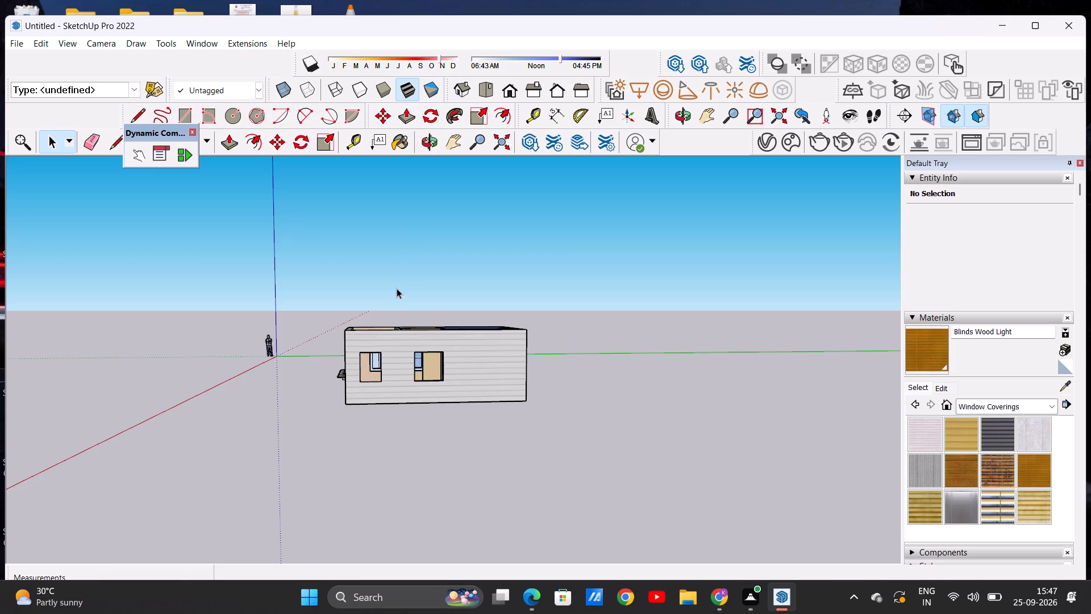
scroll(398, 301, up, 5)
middle_drag(370, 343, 378, 364)
scroll(403, 399, up, 5)
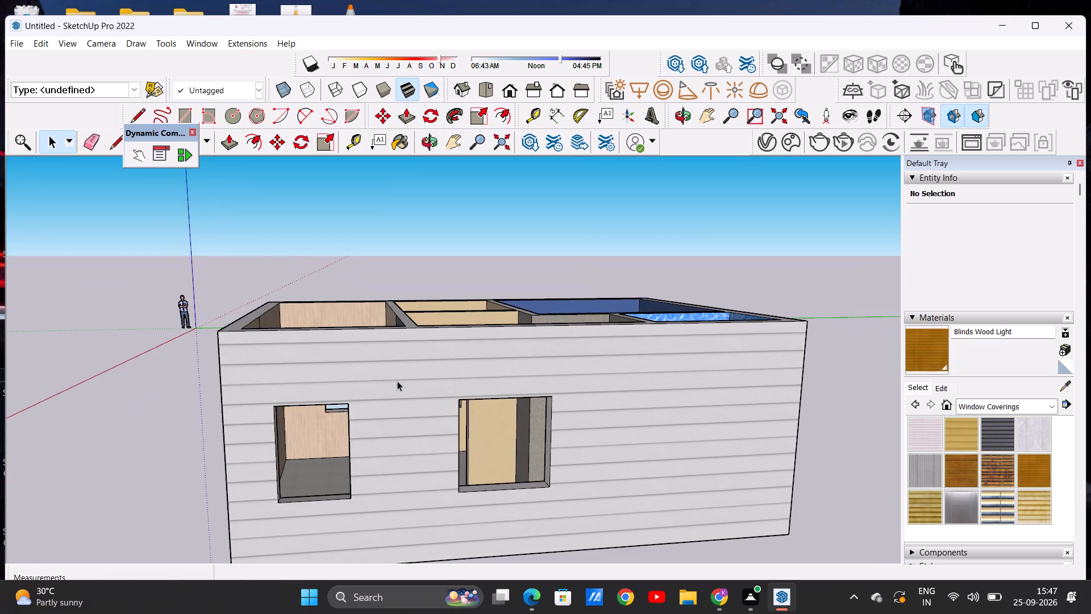
scroll(397, 374, down, 3)
middle_drag(325, 362, 309, 475)
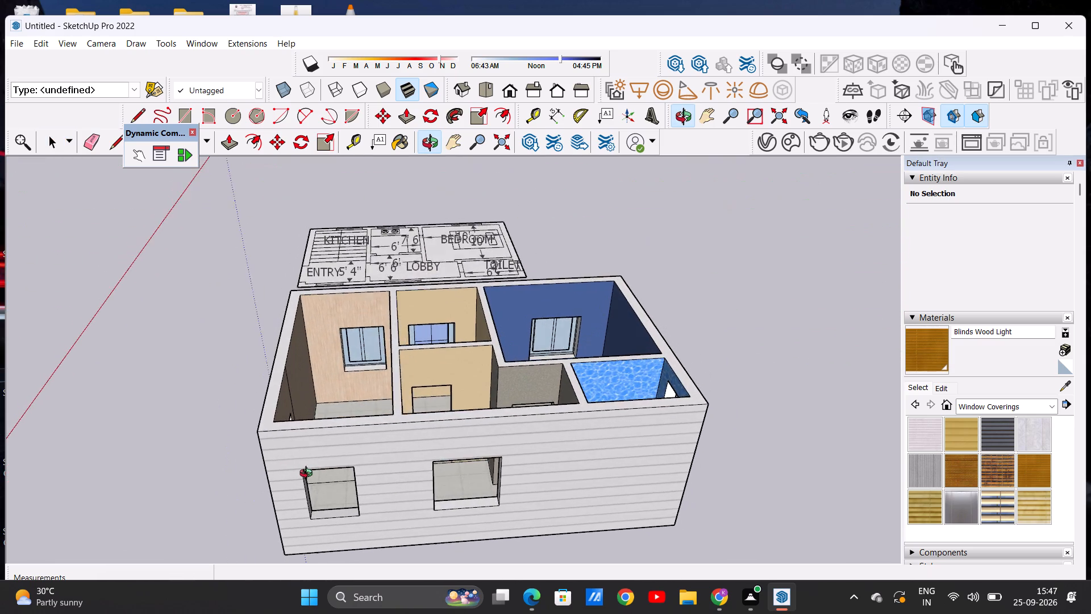
middle_drag(309, 475, 314, 424)
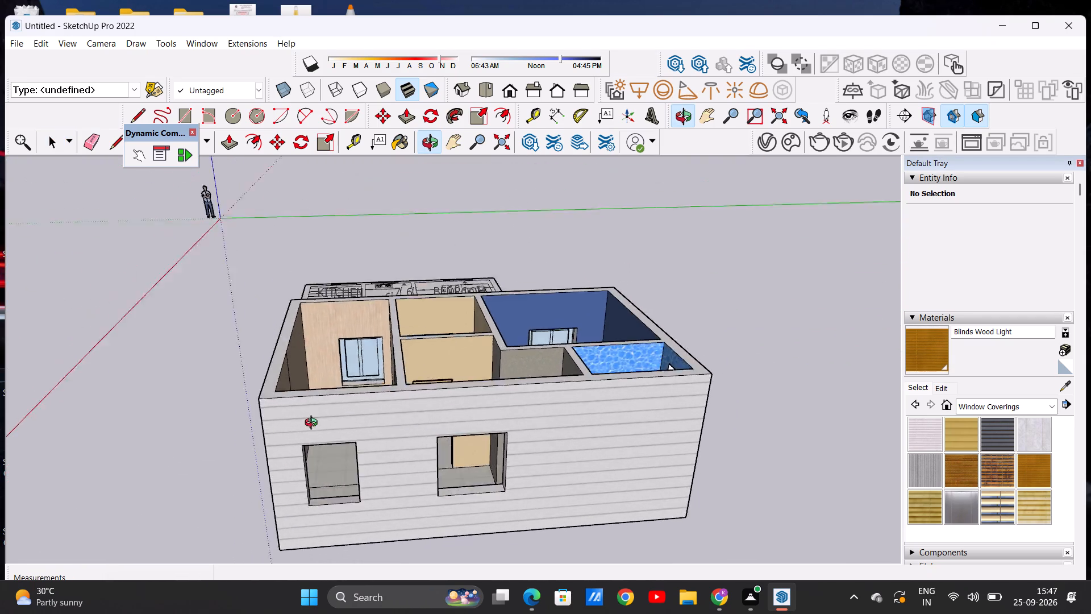
middle_drag(314, 424, 301, 394)
middle_drag(317, 412, 301, 374)
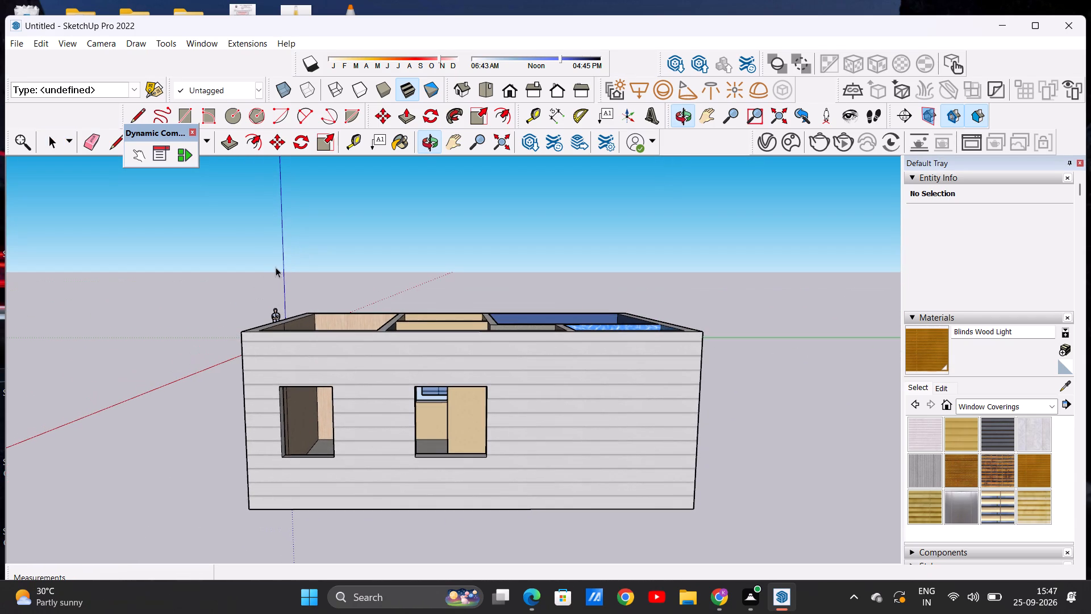
Close the opposite wall's open window nearest the entrance front with a face by drawing a line about 2' 10 13/16" along its top edge.
key(l)
scroll(311, 368, up, 9)
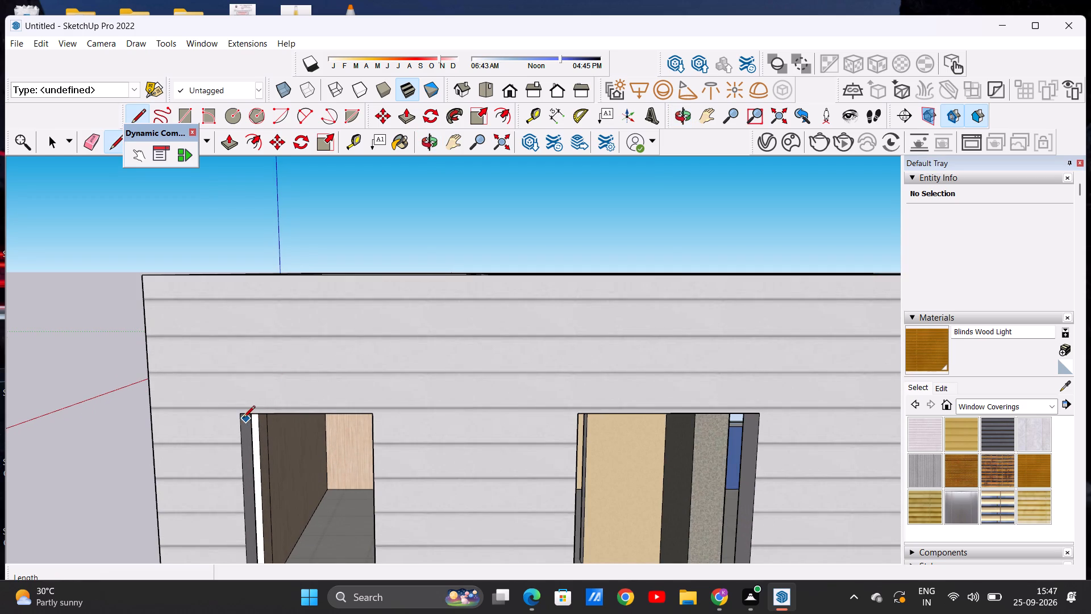
click(241, 418)
click(375, 415)
key(space)
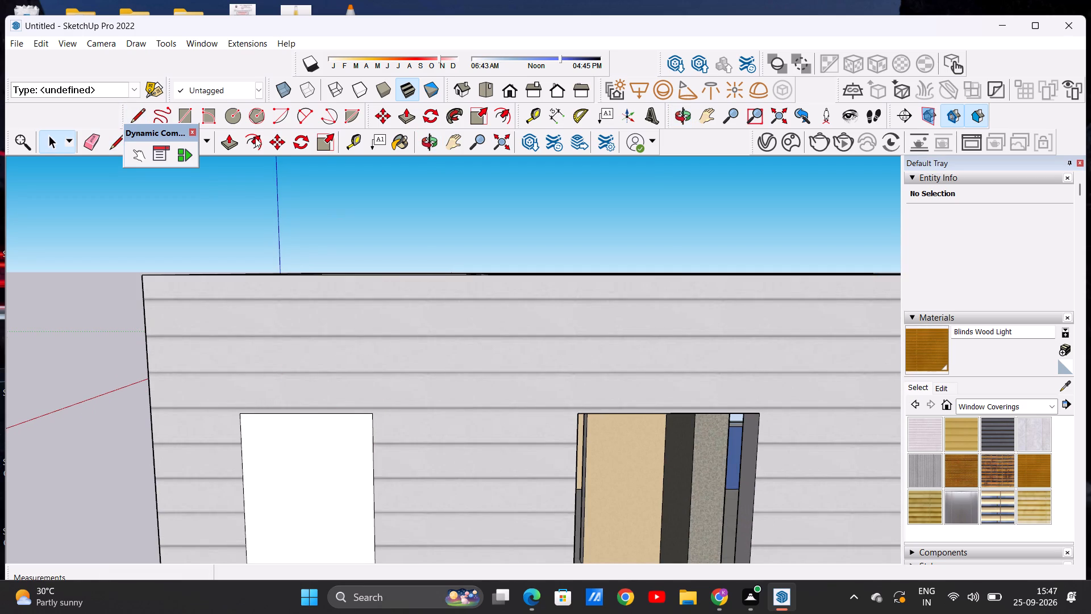
Offset the newly closed window face's outline inward about 4 7/16" to form its frame.
click(255, 138)
scroll(375, 330, down, 6)
scroll(338, 383, up, 4)
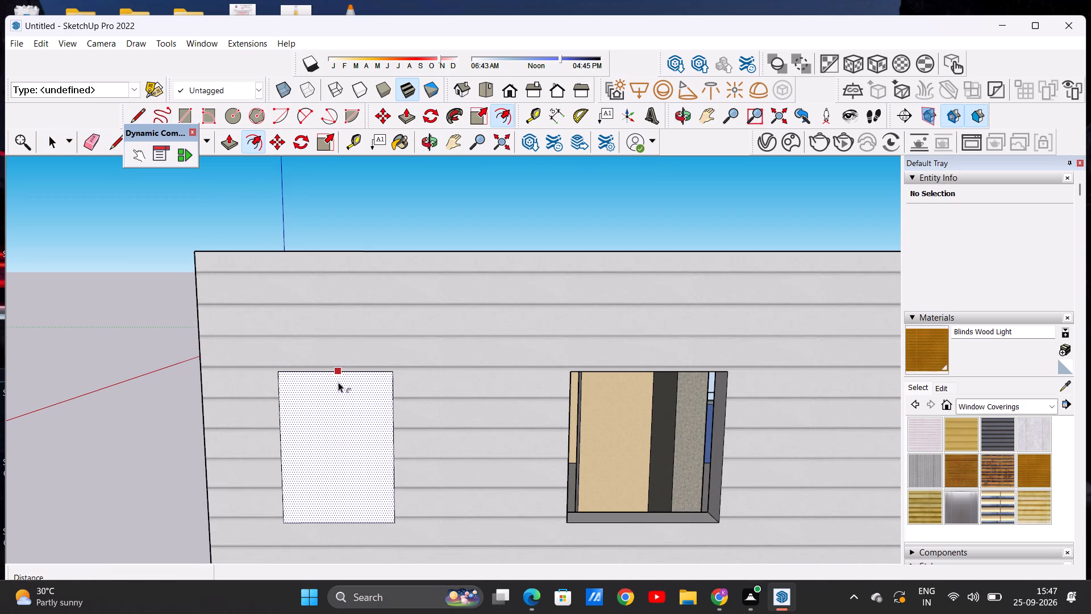
click(338, 382)
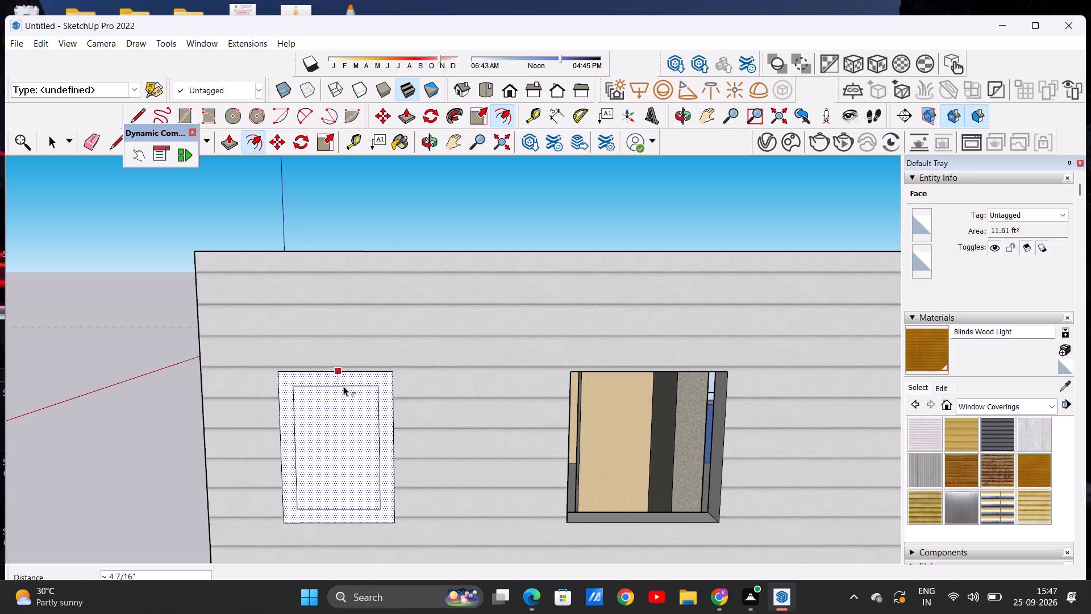
click(343, 386)
key(space)
key(space)
key(space)
key(space)
key(space)
key(space)
key(space)
key(space)
key(space)
key(space)
key(space)
key(space)
key(space)
key(space)
key(space)
key(space)
key(space)
key(space)
key(space)
key(space)
Draw two vertical lines about 3' 3 1/8" long within the window's inner panel, forming a narrow central mullion between two panes.
scroll(348, 371, down, 5)
scroll(305, 424, up, 6)
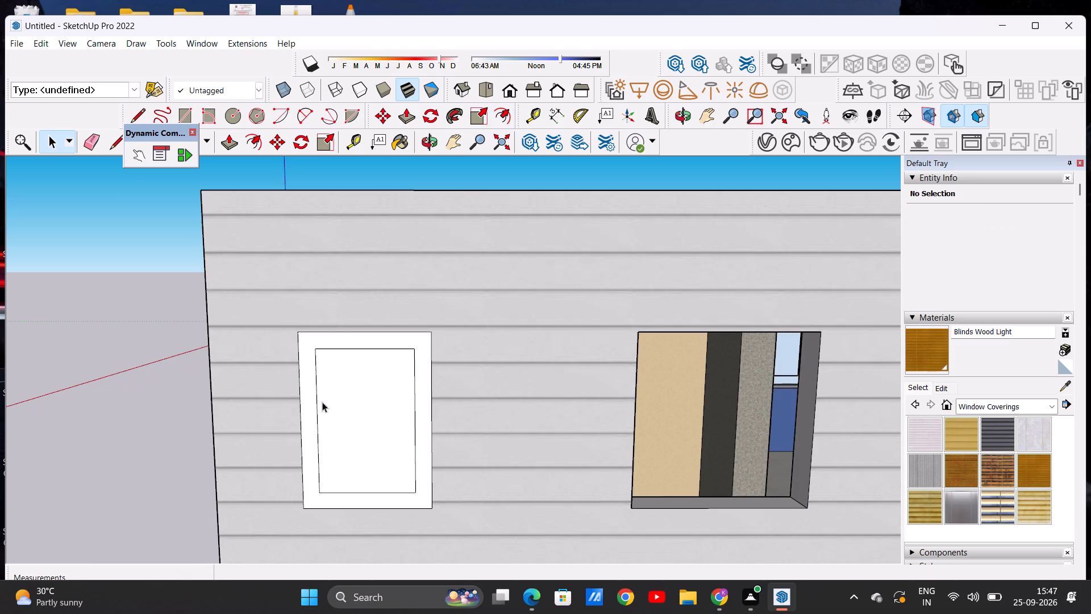
scroll(389, 407, down, 5)
scroll(361, 489, up, 7)
scroll(392, 433, down, 1)
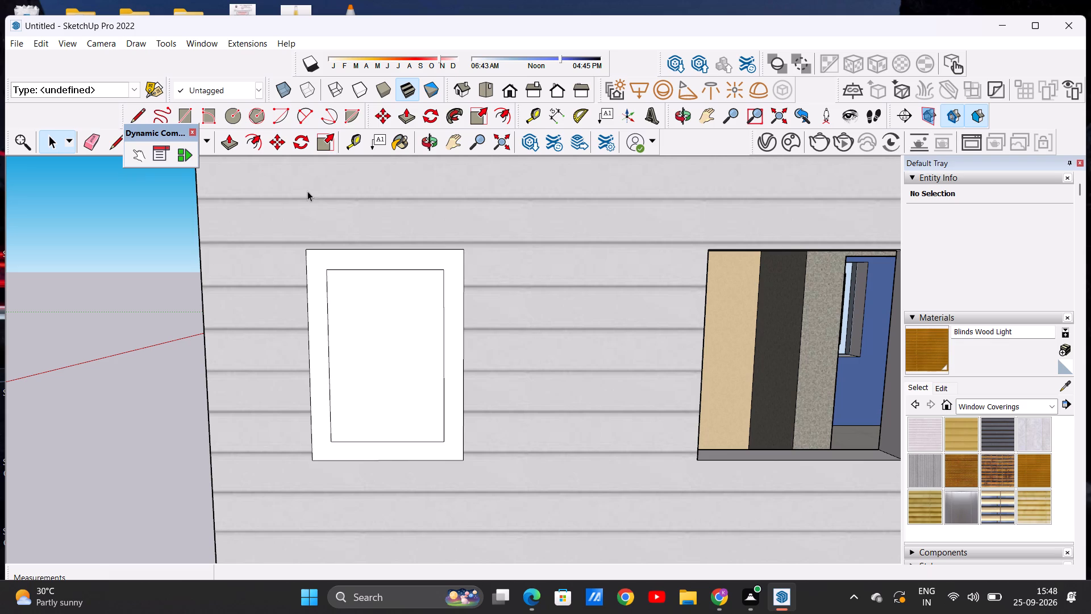
key(l)
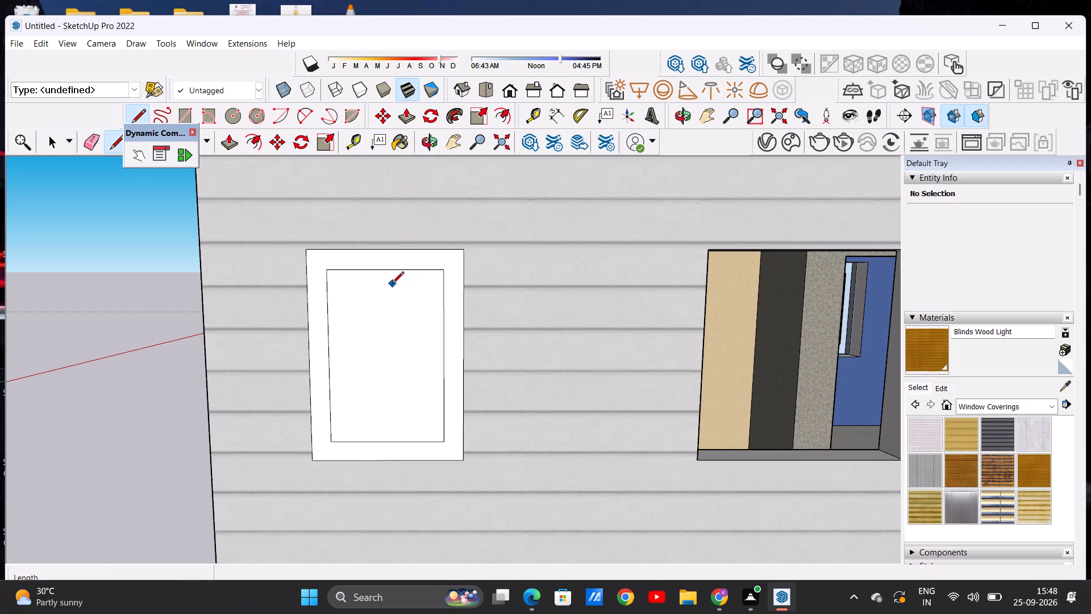
click(376, 272)
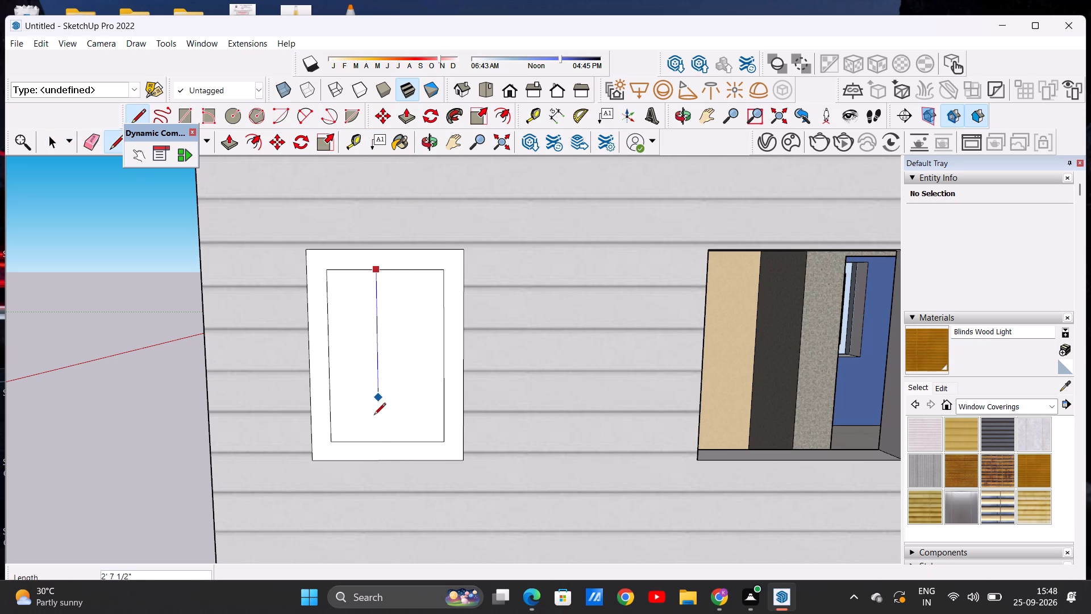
click(378, 443)
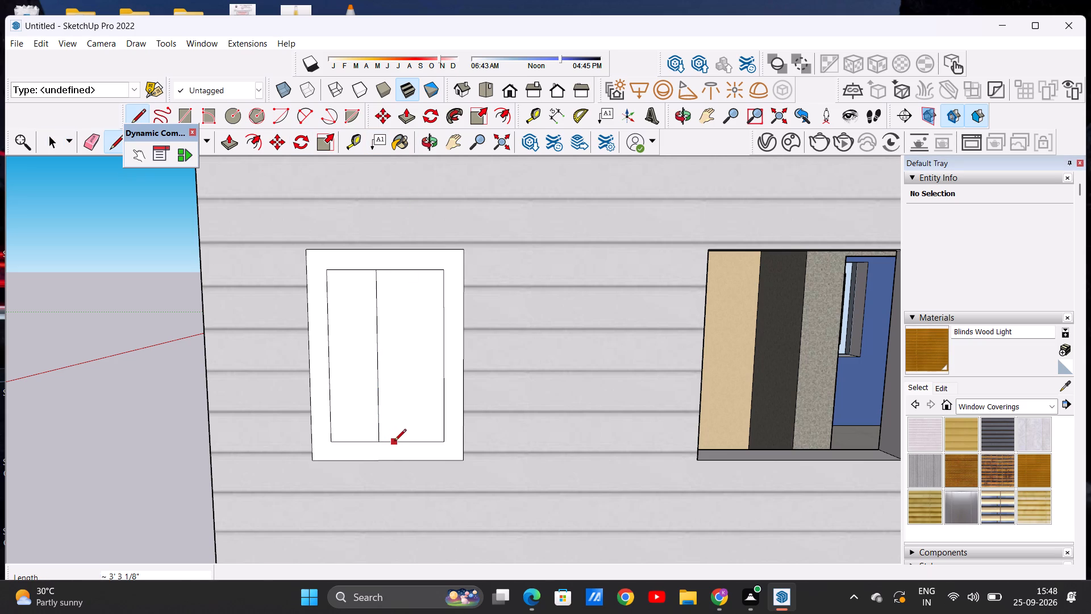
click(395, 442)
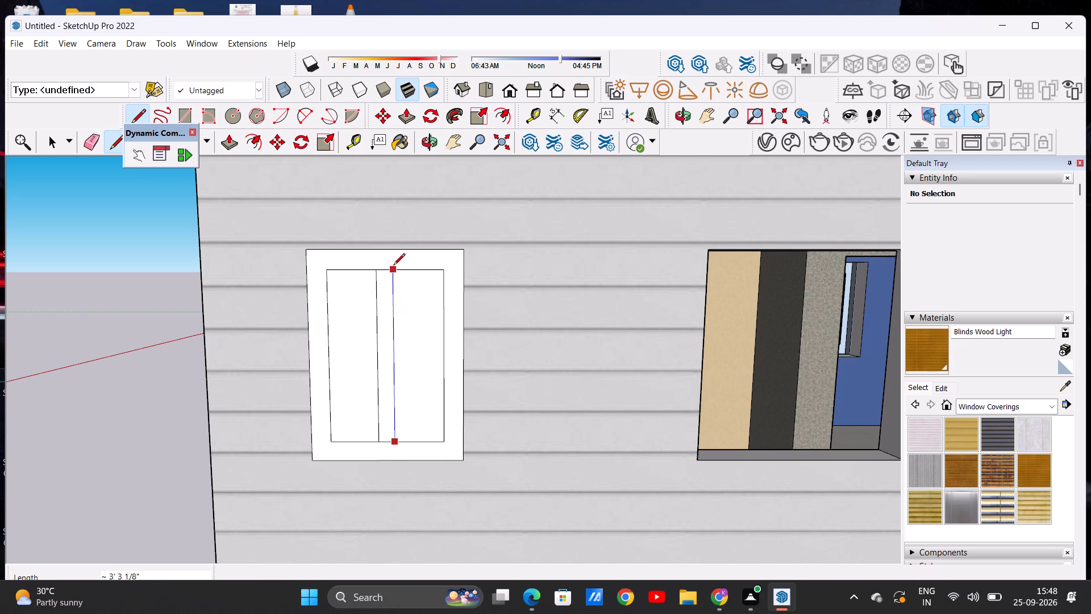
click(393, 272)
key(space)
Paint both panes of the divided window with the Blinds Cloth Horizontal material.
scroll(373, 330, down, 6)
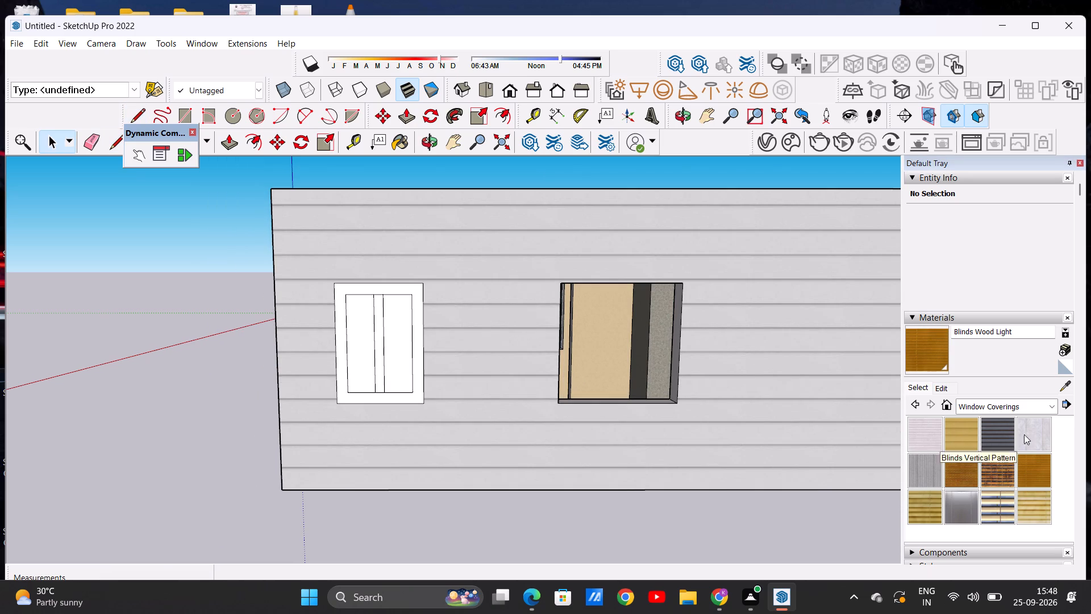
click(962, 436)
click(399, 349)
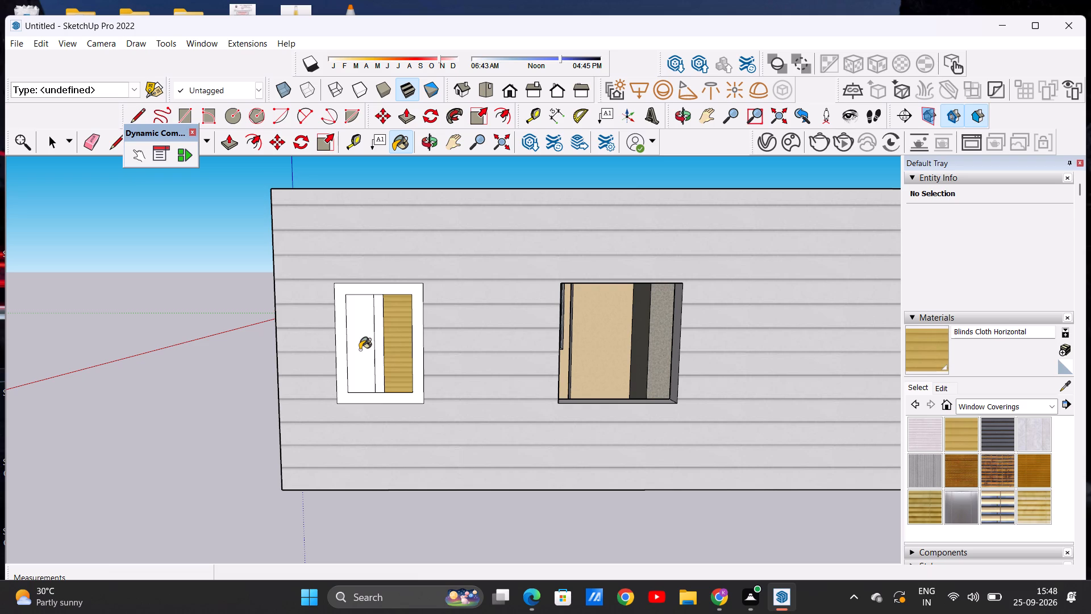
click(360, 350)
Paint the divided window's outer frame and central mullion with the Wood Bamboo material.
scroll(358, 350, up, 8)
scroll(351, 371, down, 6)
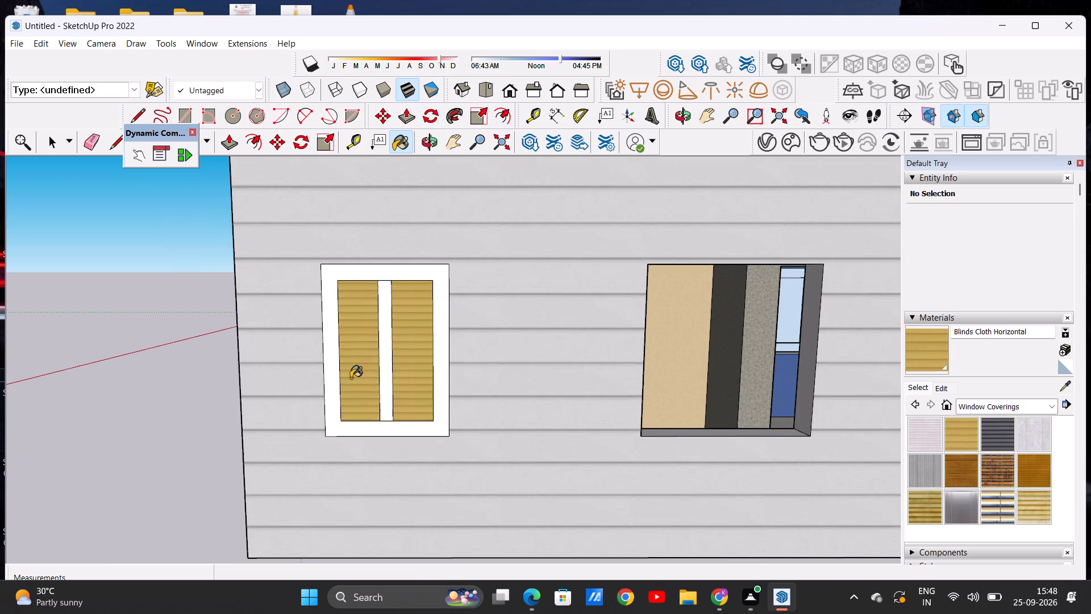
scroll(351, 378, down, 2)
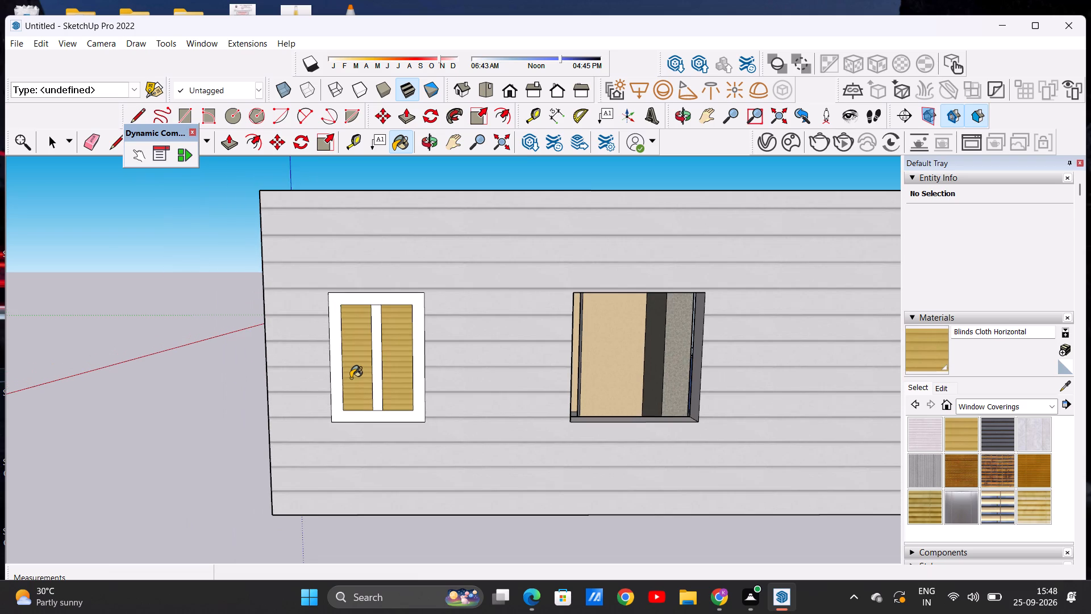
scroll(535, 396, down, 2)
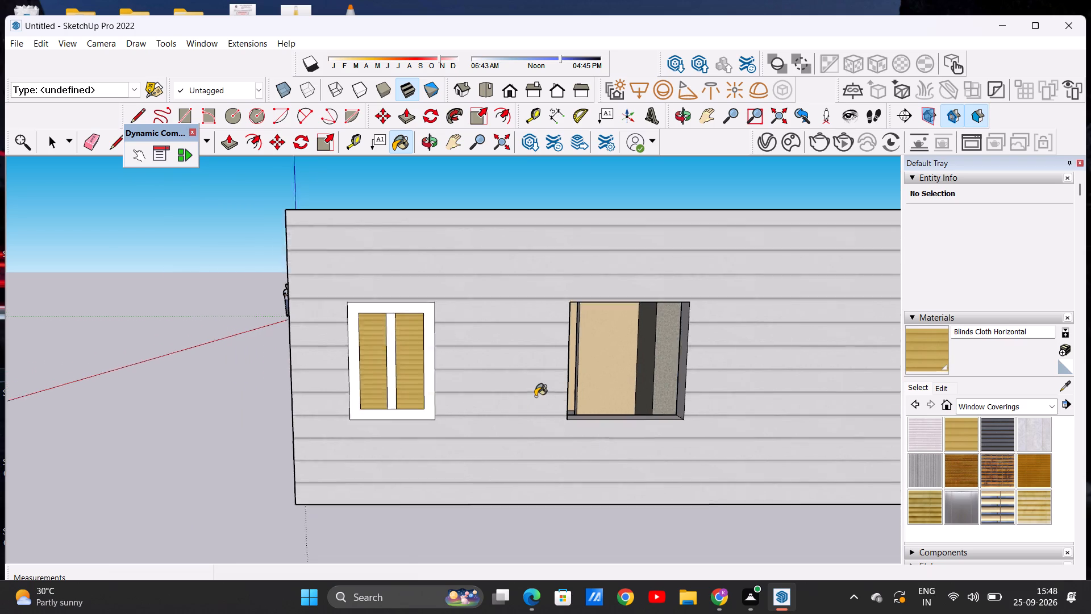
scroll(535, 396, down, 3)
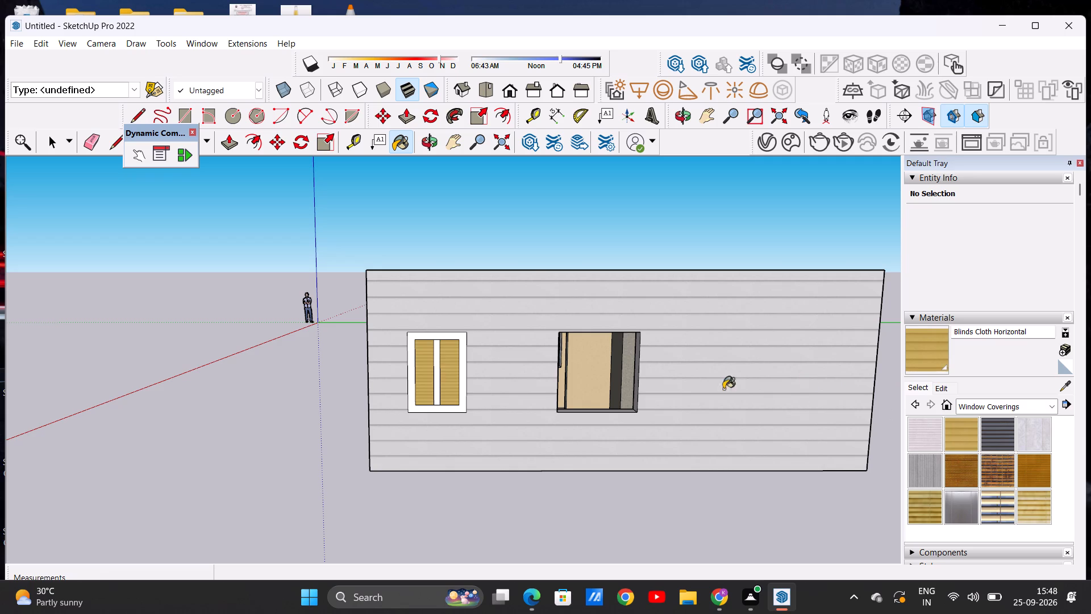
scroll(435, 405, up, 7)
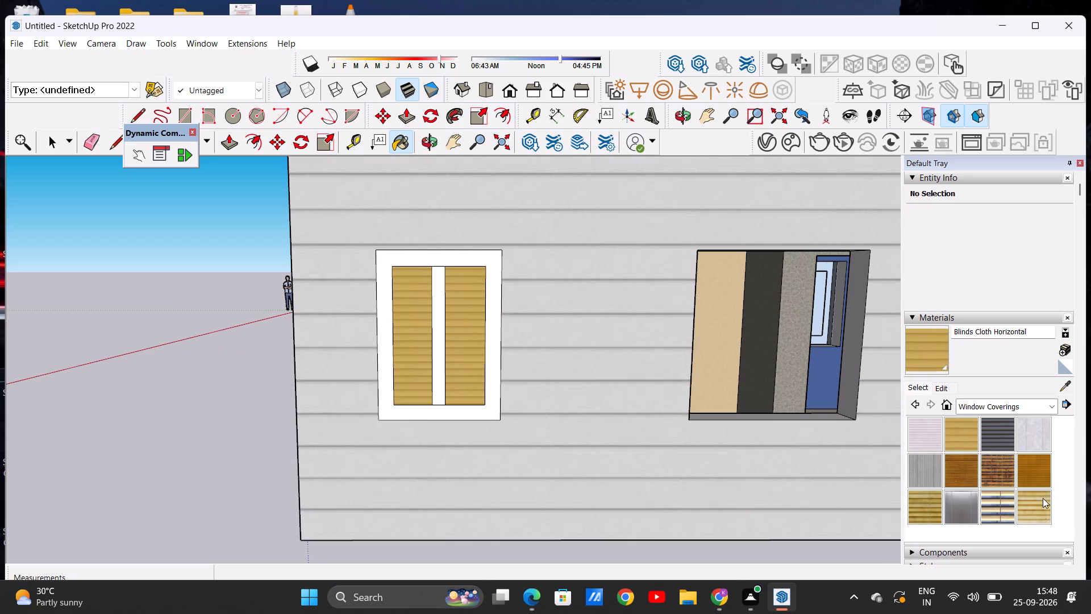
click(1052, 408)
click(1045, 589)
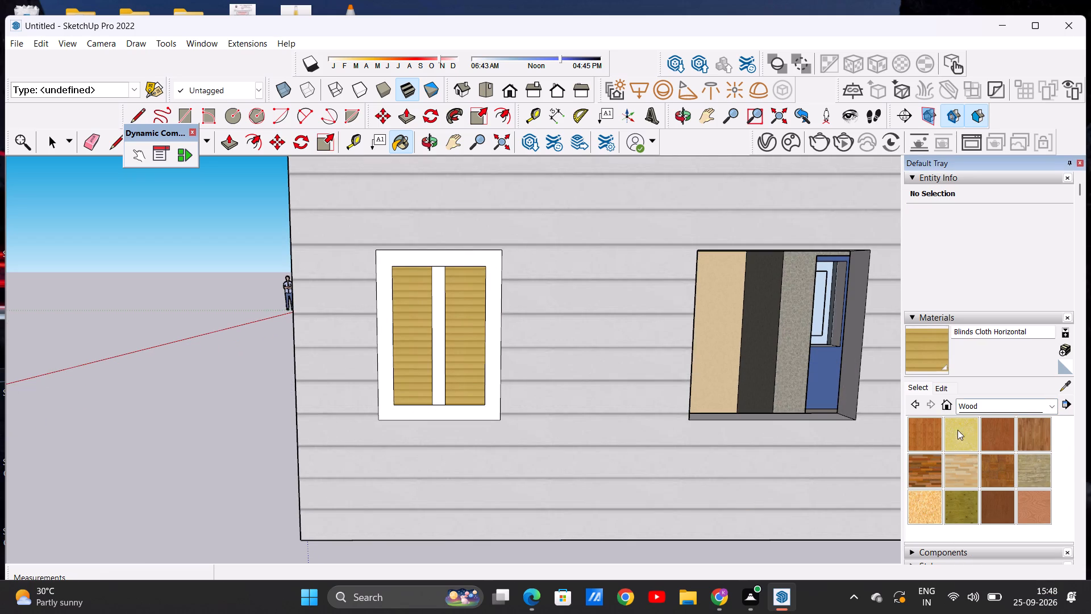
click(928, 426)
scroll(655, 386, up, 1)
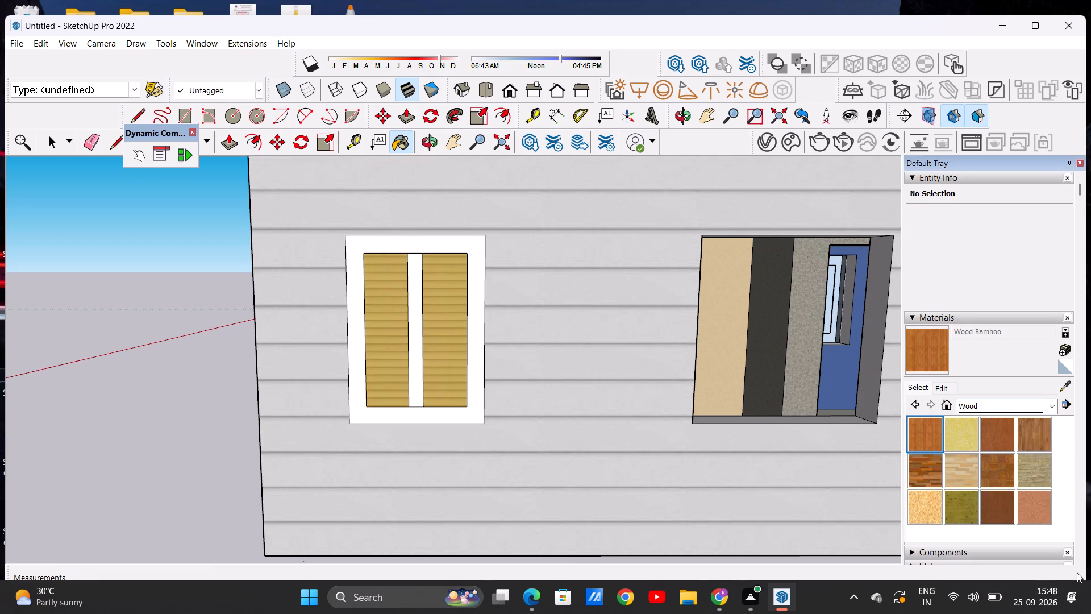
scroll(405, 460, up, 4)
click(439, 409)
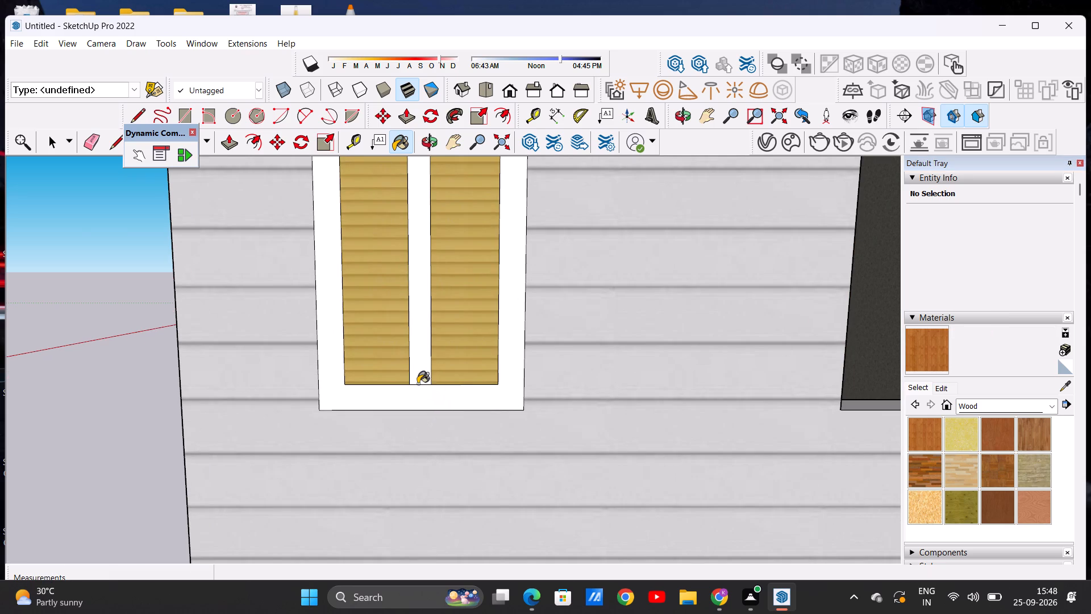
click(417, 379)
scroll(420, 402, down, 9)
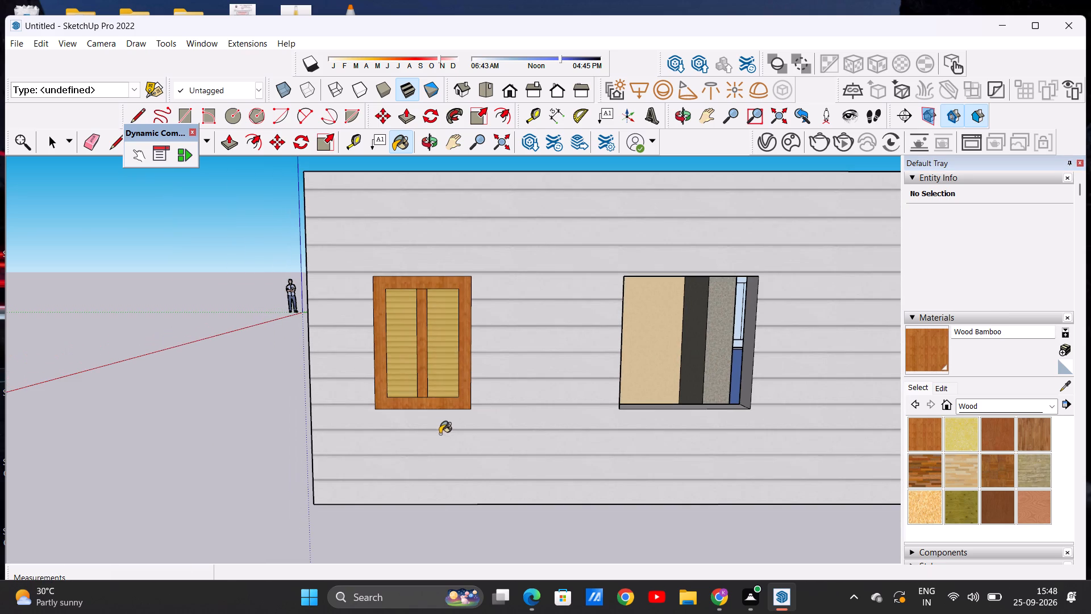
key(space)
Push/Pull the wooden outer frame of the window with tan cloth blinds outward about 3 11/16" from the wall.
middle_drag(504, 247, 335, 281)
scroll(263, 349, up, 3)
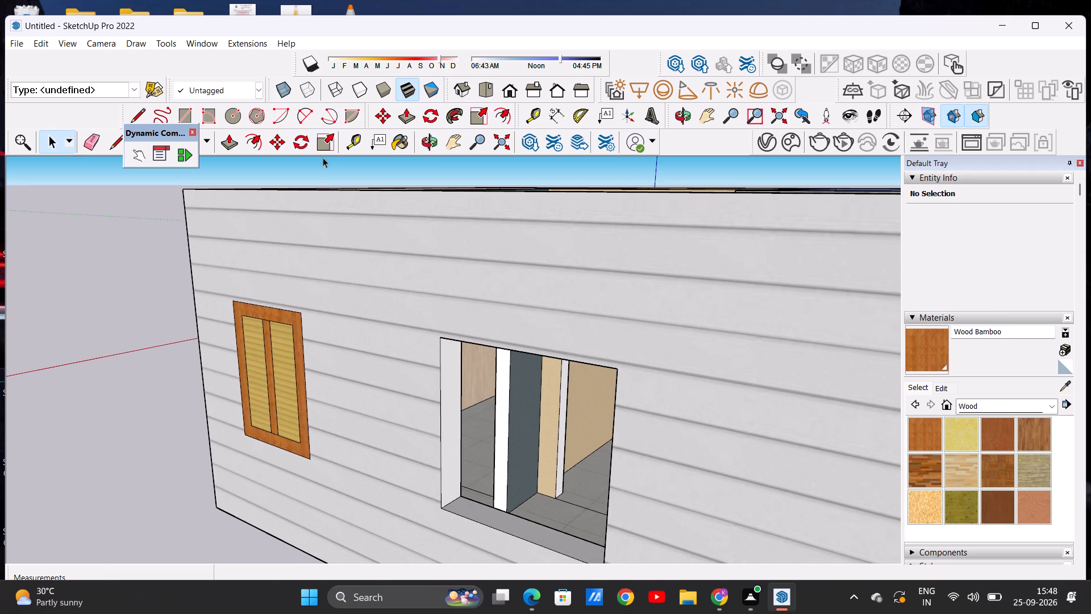
click(230, 139)
scroll(288, 300, up, 5)
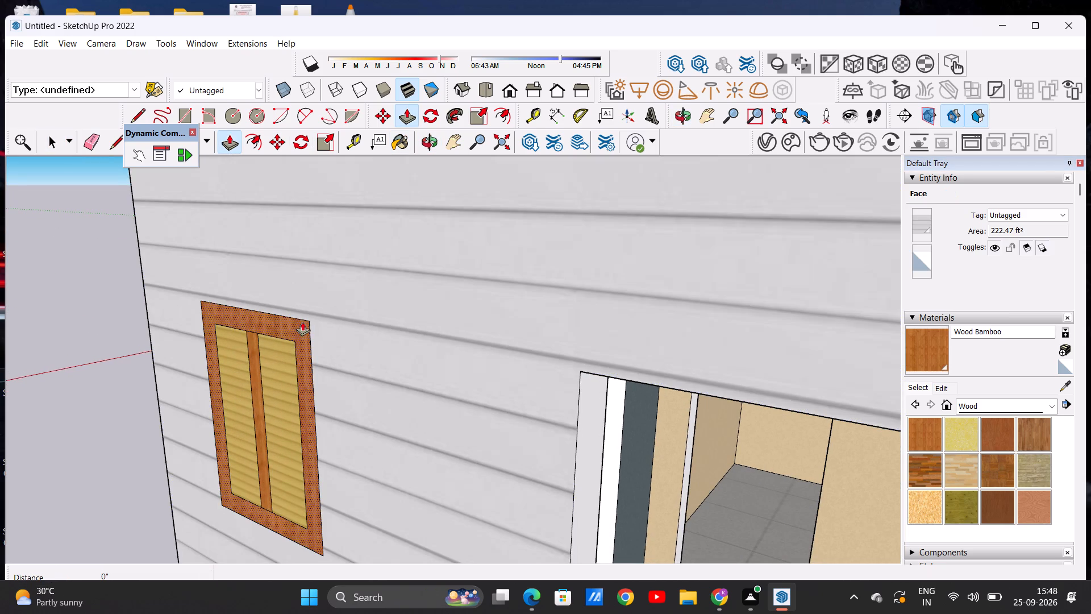
click(302, 322)
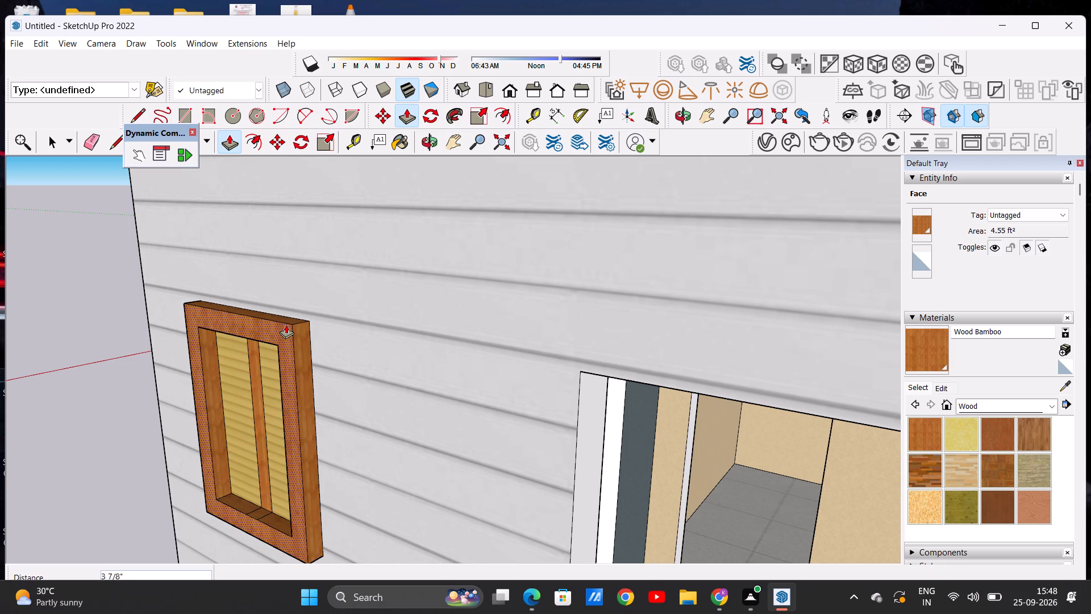
click(286, 325)
scroll(294, 349, down, 3)
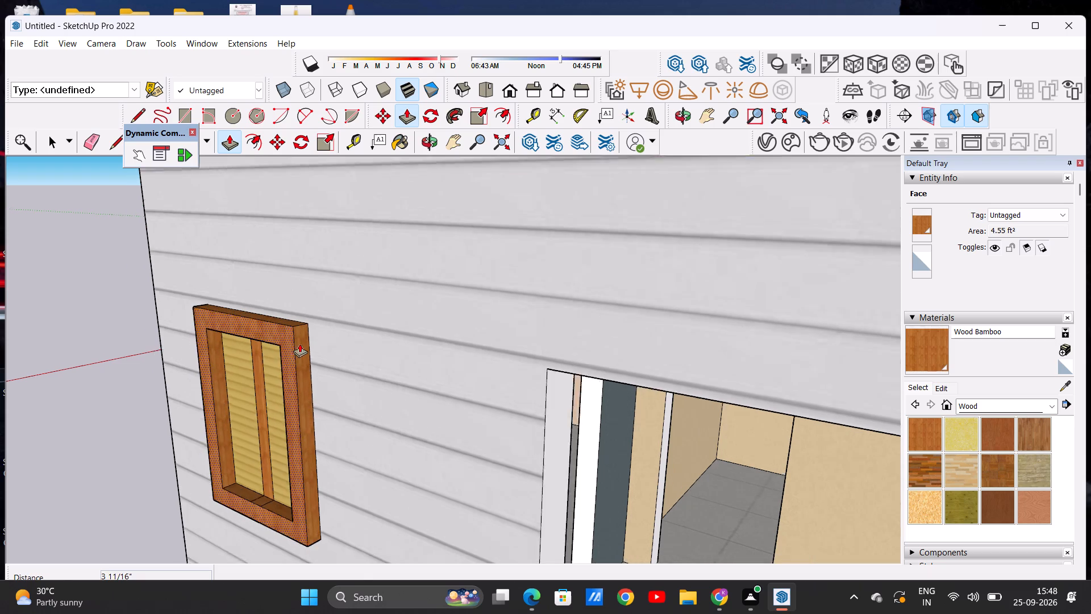
scroll(299, 343, down, 3)
key(space)
Close the remaining open window on this long wall with a face by drawing a line along its top edge.
middle_drag(290, 390, 289, 396)
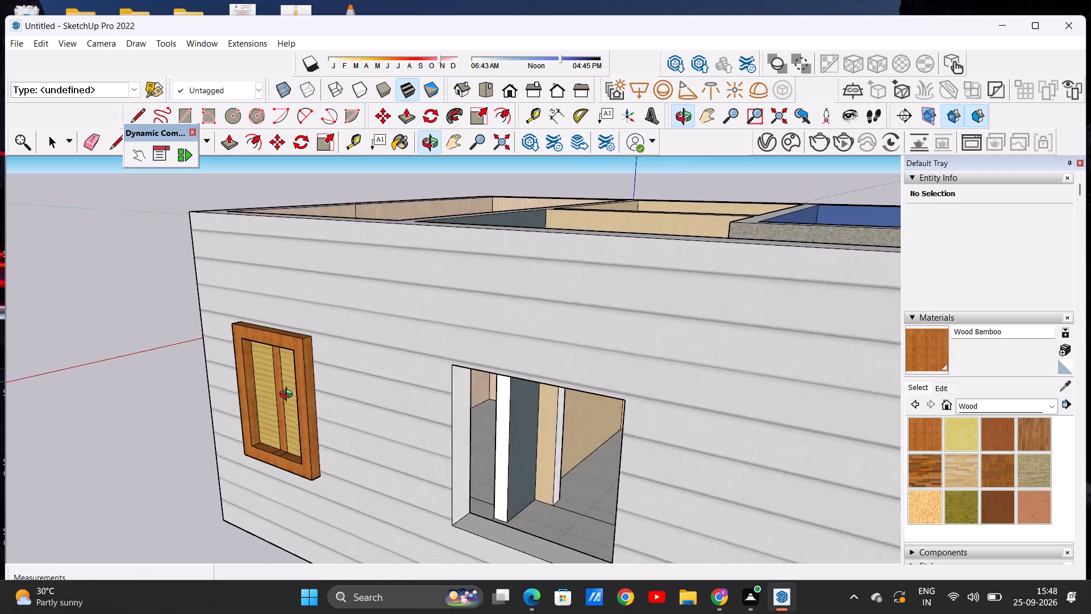
middle_drag(289, 396, 372, 367)
scroll(328, 375, down, 14)
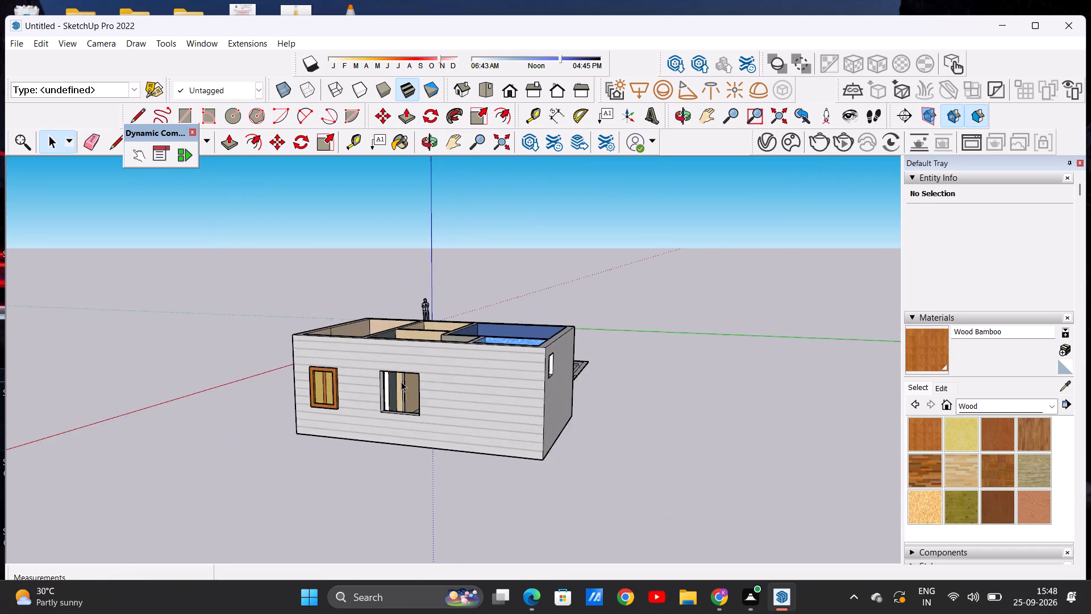
scroll(449, 379, up, 9)
middle_drag(503, 379, 590, 387)
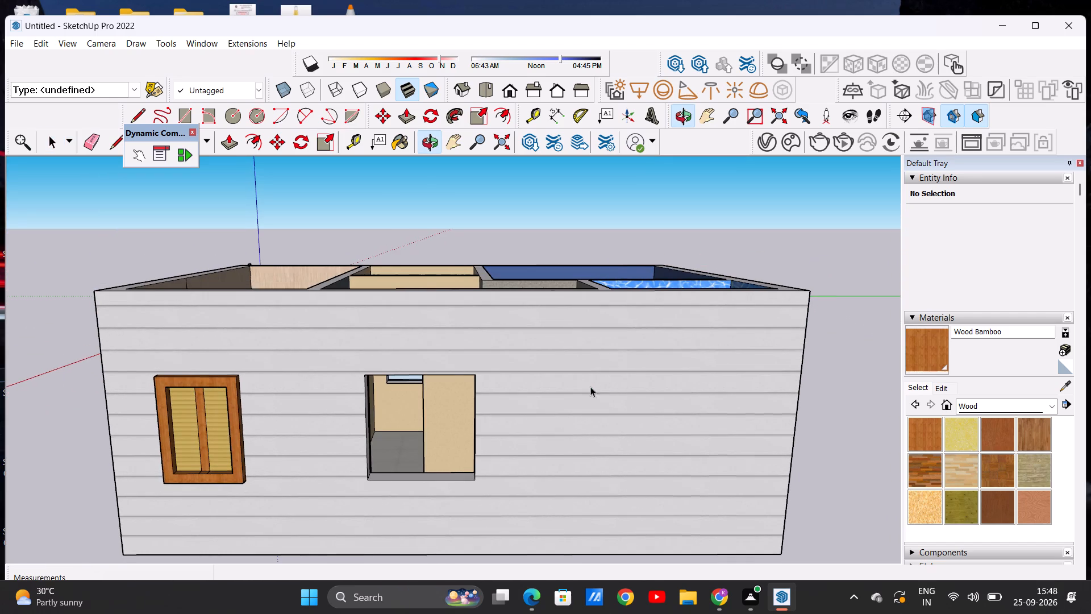
key(l)
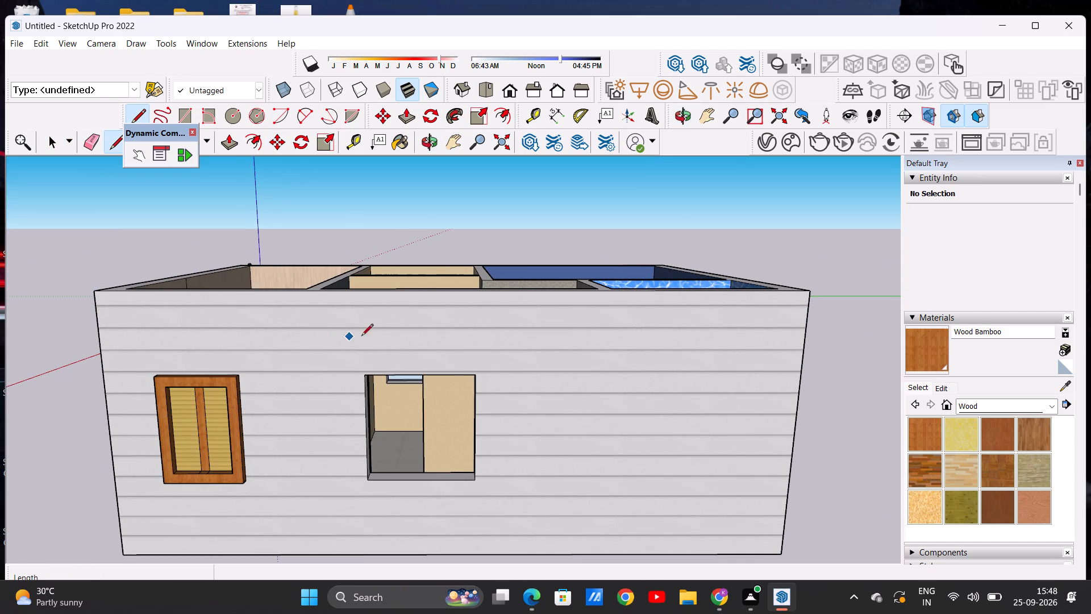
click(367, 377)
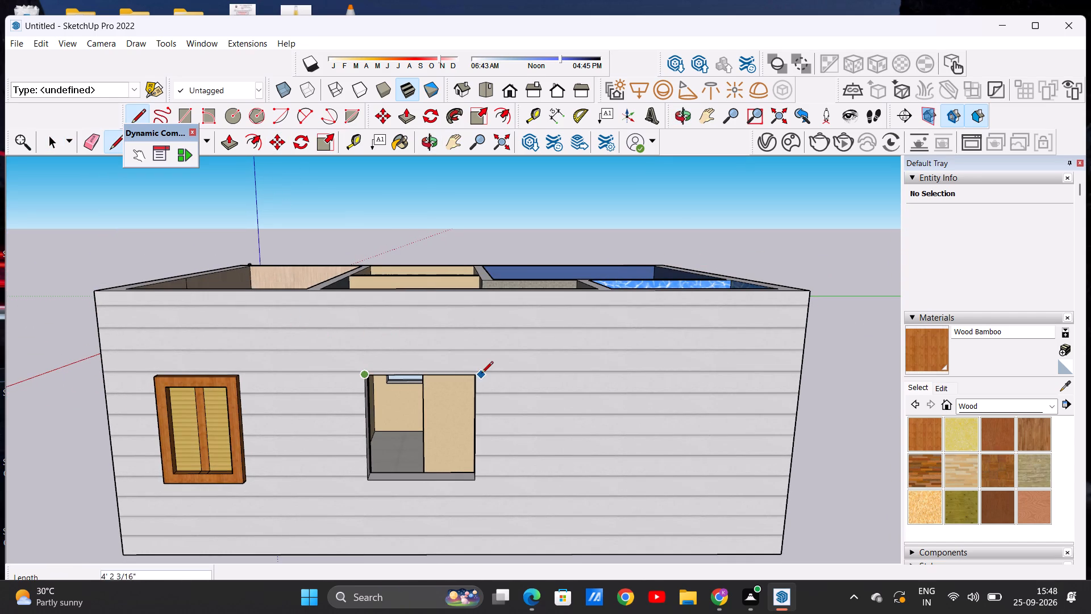
click(477, 374)
key(space)
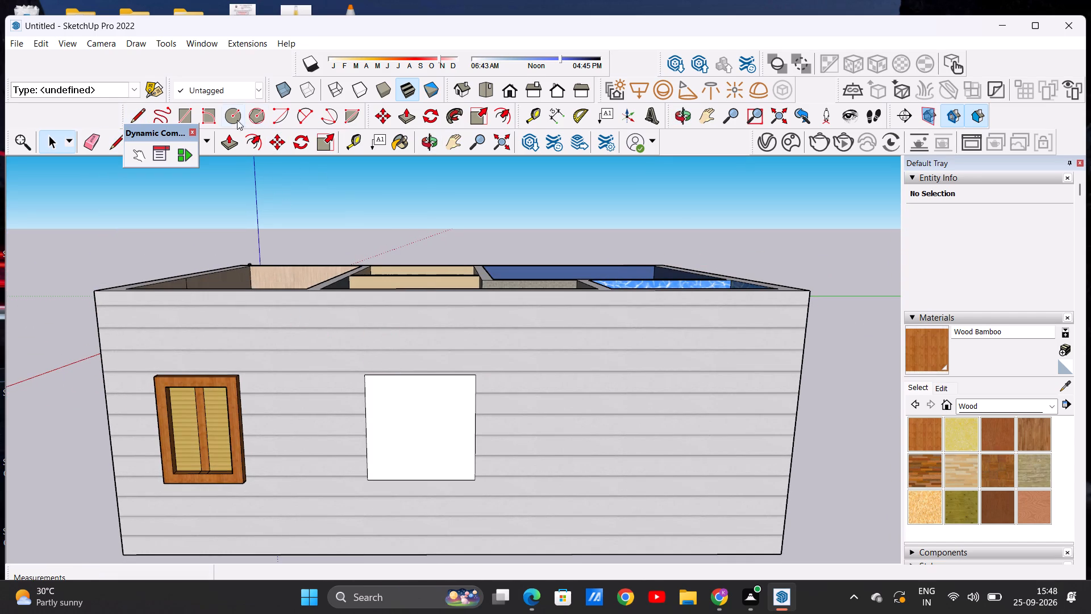
Offset the newly closed window face's outline inward about 8 1/4" to form its frame.
click(254, 139)
click(427, 389)
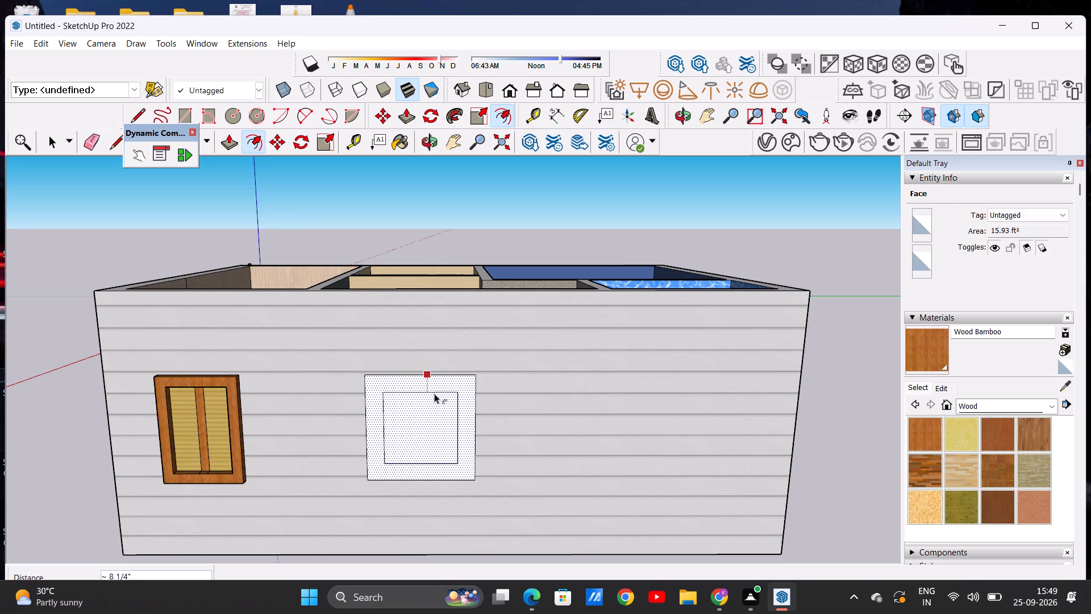
click(434, 393)
key(space)
Divide the window's inner face into four panes with a vertical centre line about 2' 7 9/16" long and a horizontal centre line.
middle_drag(426, 363, 420, 514)
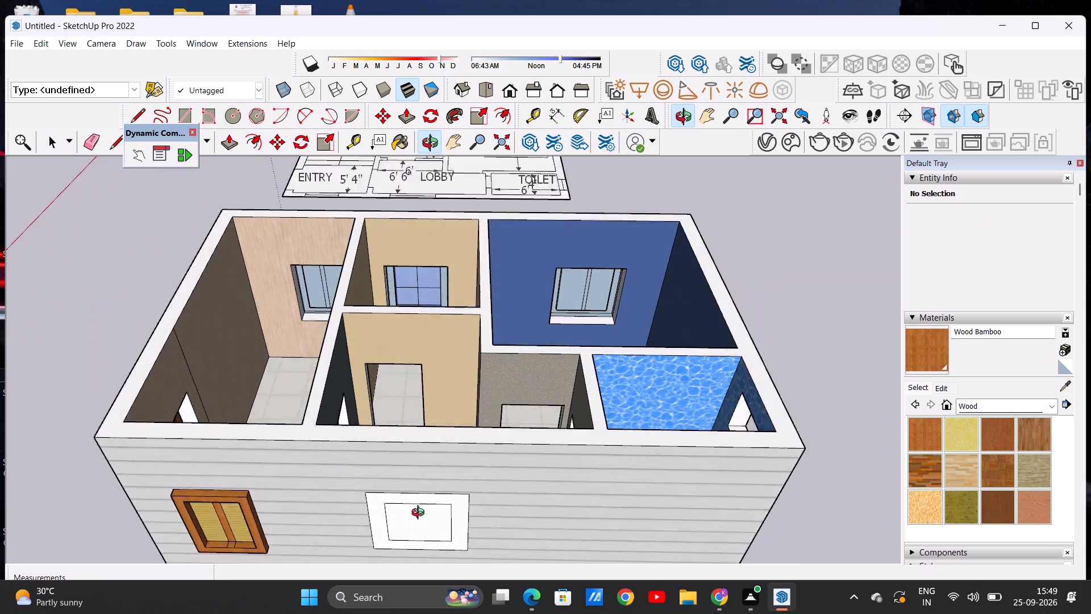
middle_drag(420, 514, 439, 331)
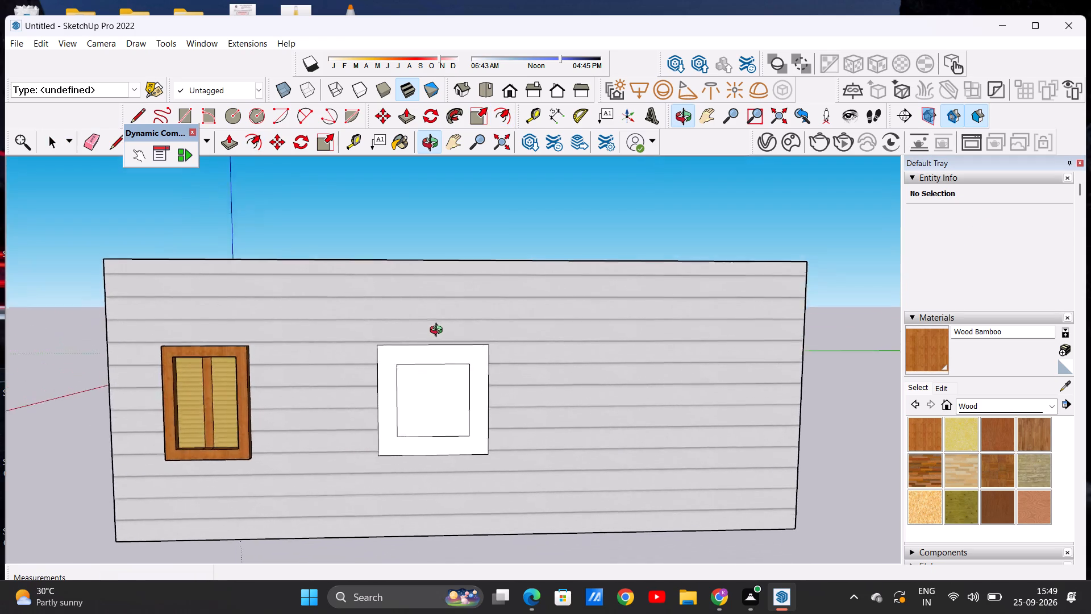
middle_drag(439, 331, 407, 328)
scroll(377, 414, up, 6)
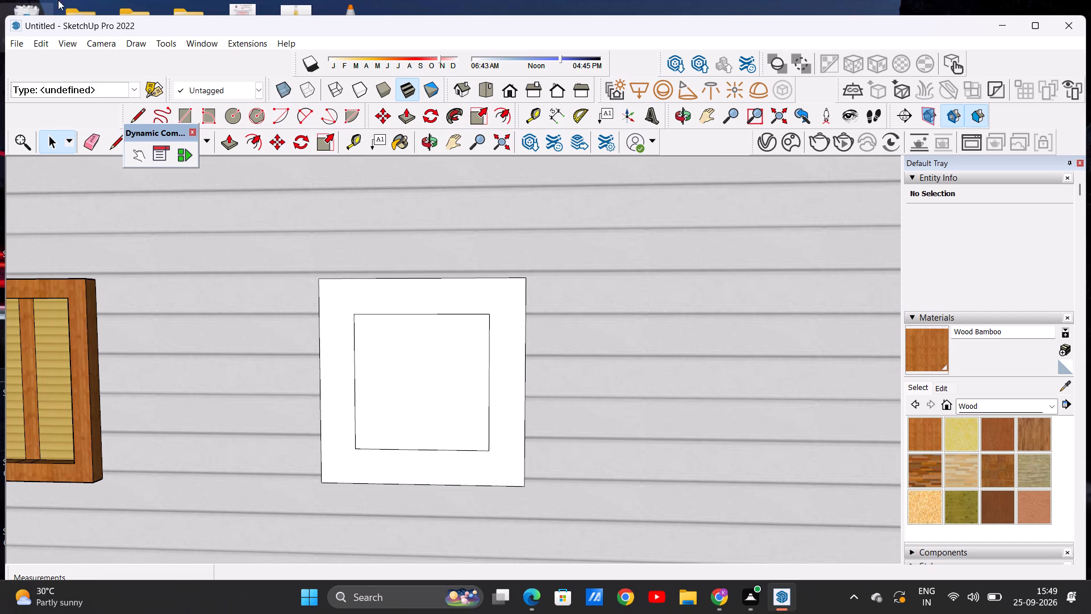
click(135, 112)
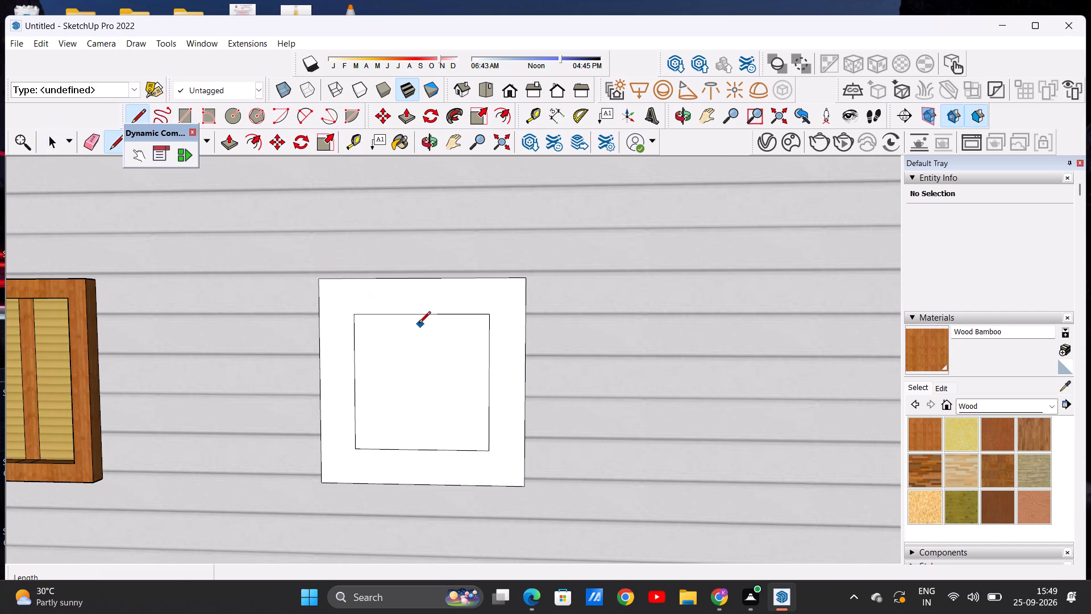
click(418, 314)
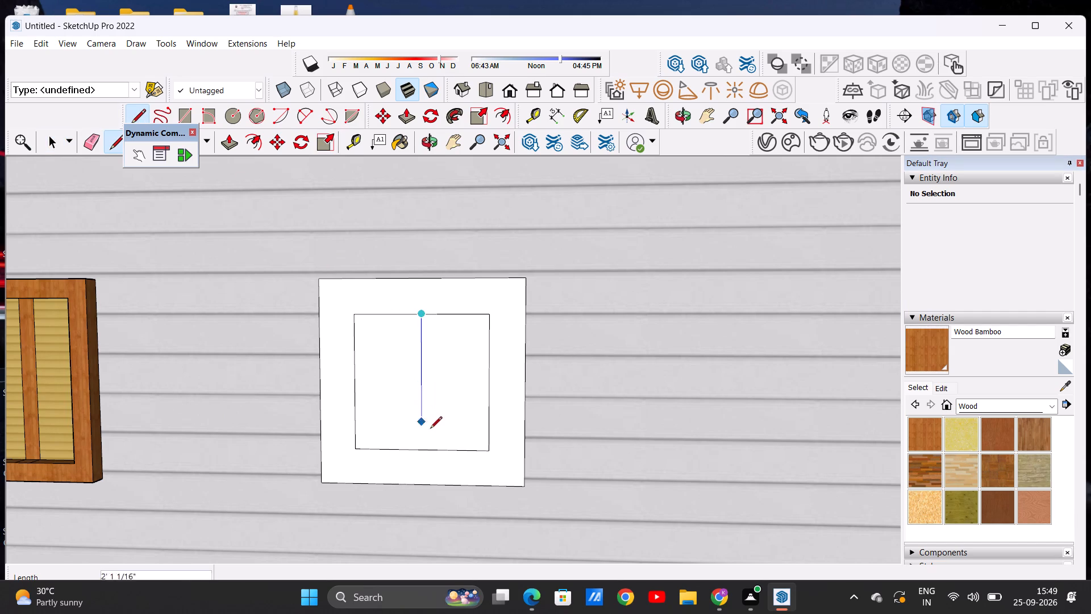
click(427, 451)
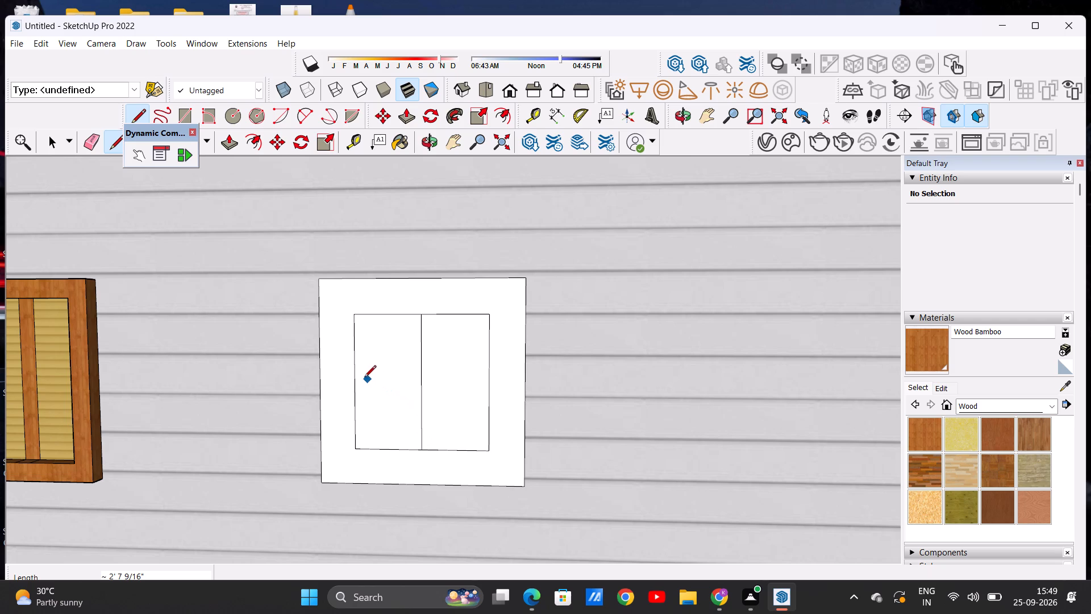
click(356, 379)
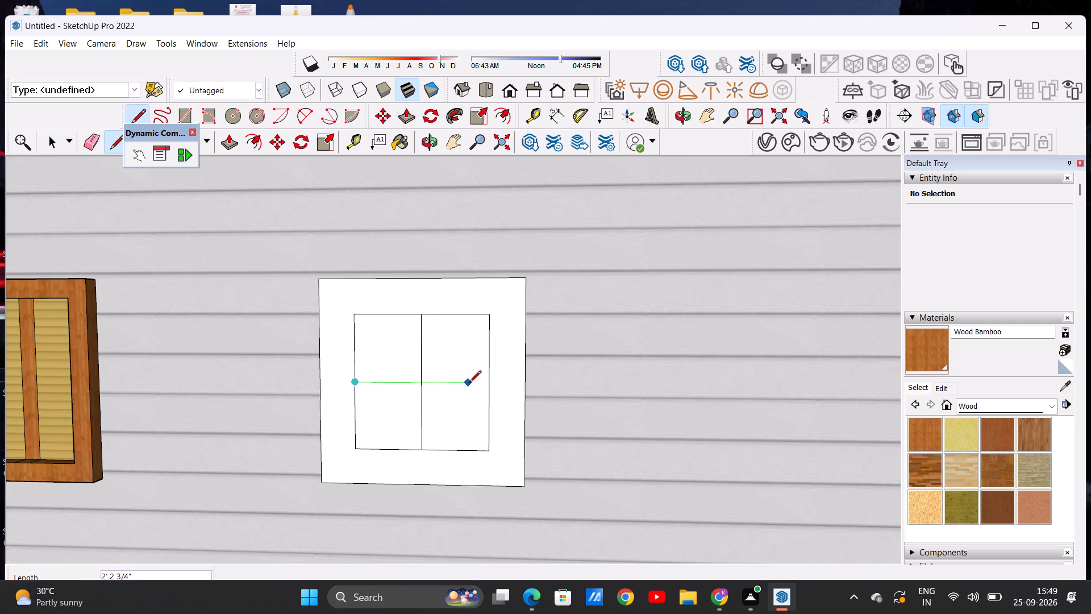
click(490, 385)
key(space)
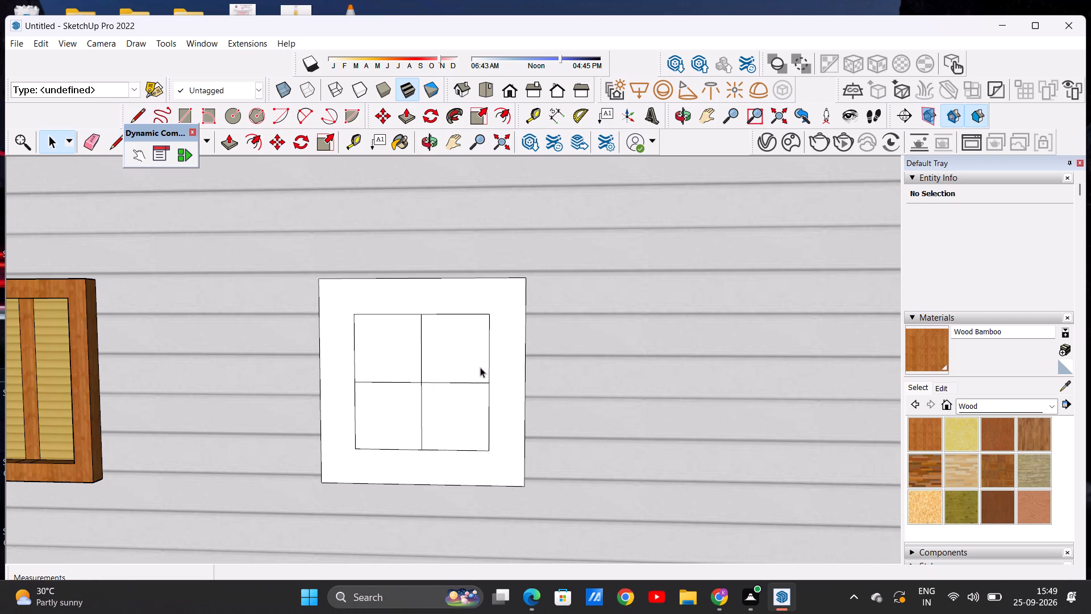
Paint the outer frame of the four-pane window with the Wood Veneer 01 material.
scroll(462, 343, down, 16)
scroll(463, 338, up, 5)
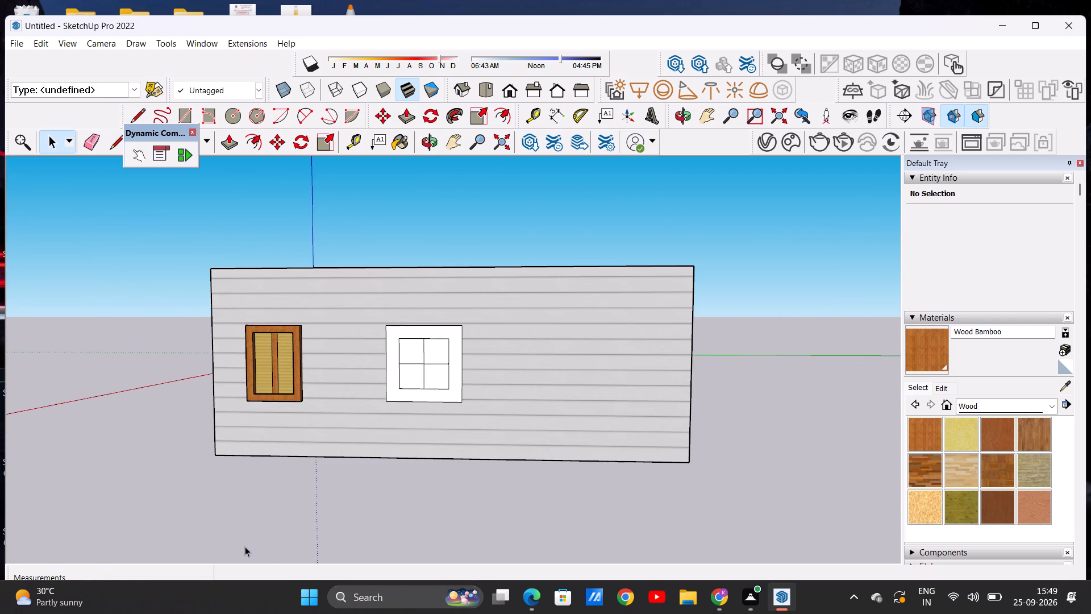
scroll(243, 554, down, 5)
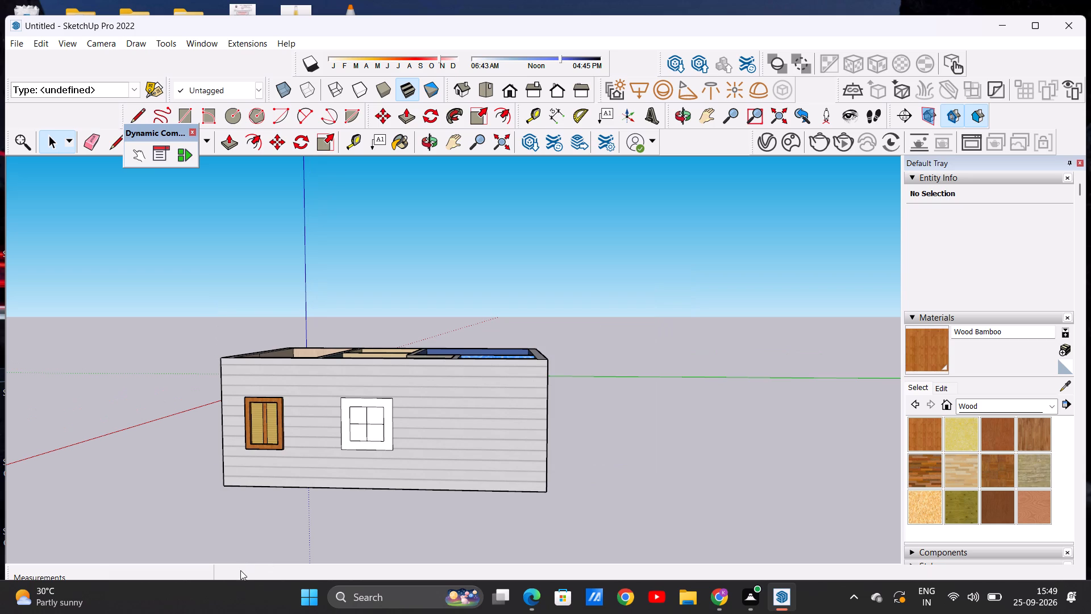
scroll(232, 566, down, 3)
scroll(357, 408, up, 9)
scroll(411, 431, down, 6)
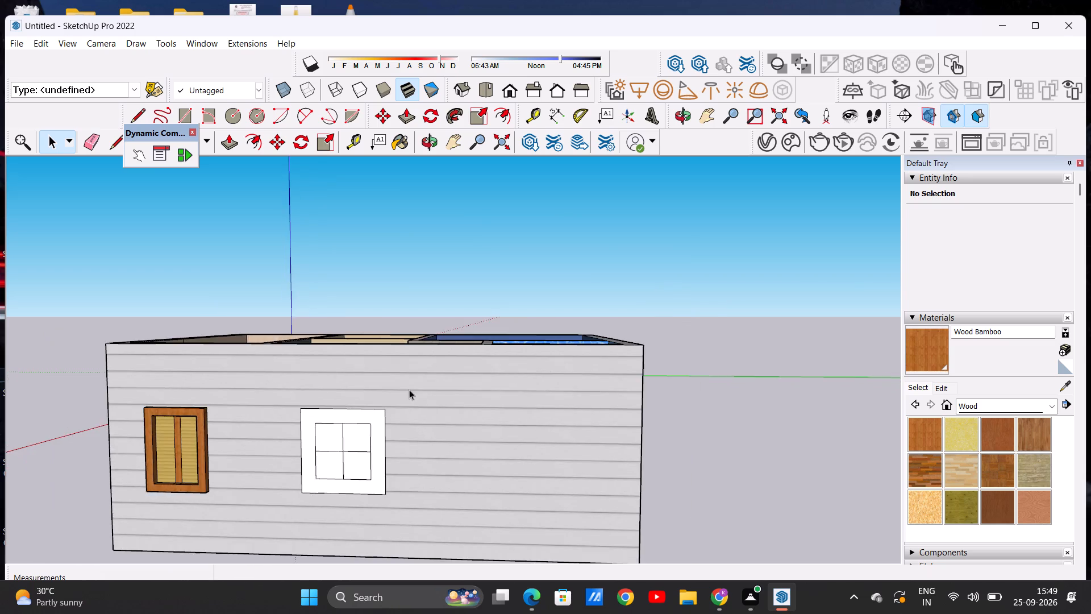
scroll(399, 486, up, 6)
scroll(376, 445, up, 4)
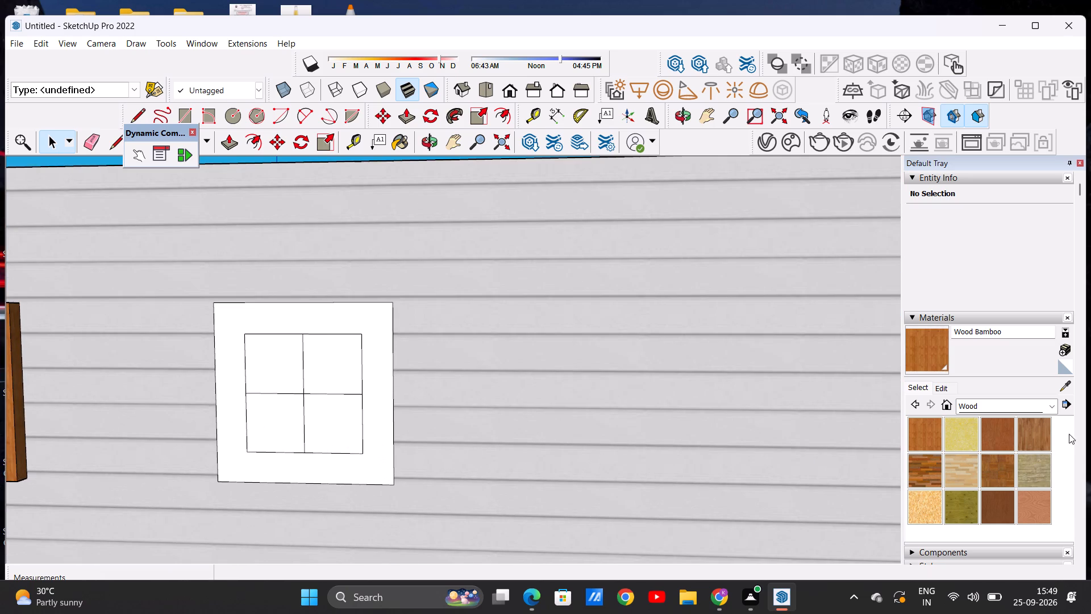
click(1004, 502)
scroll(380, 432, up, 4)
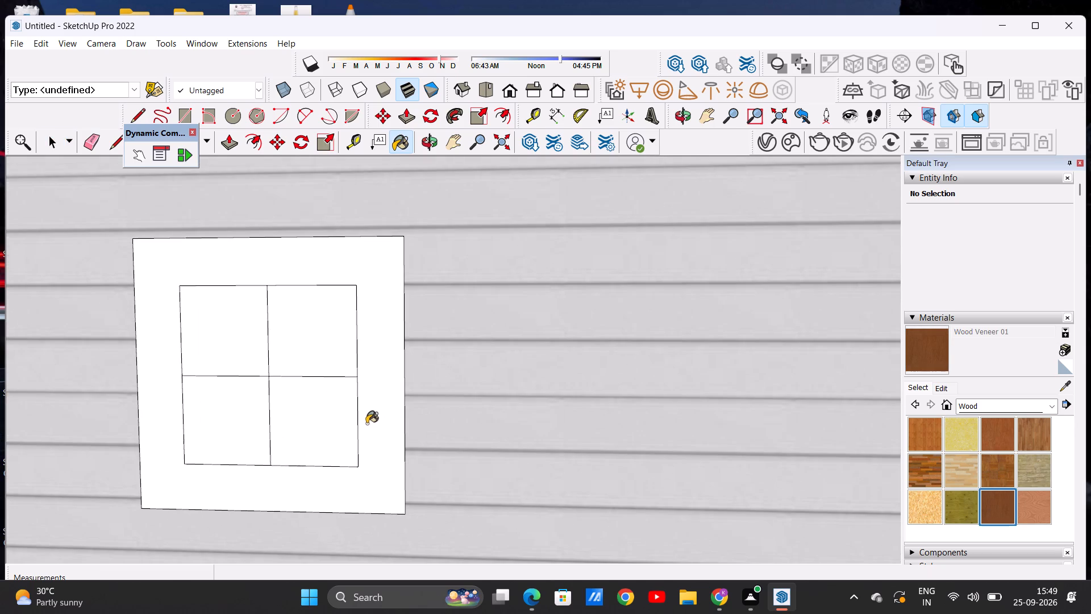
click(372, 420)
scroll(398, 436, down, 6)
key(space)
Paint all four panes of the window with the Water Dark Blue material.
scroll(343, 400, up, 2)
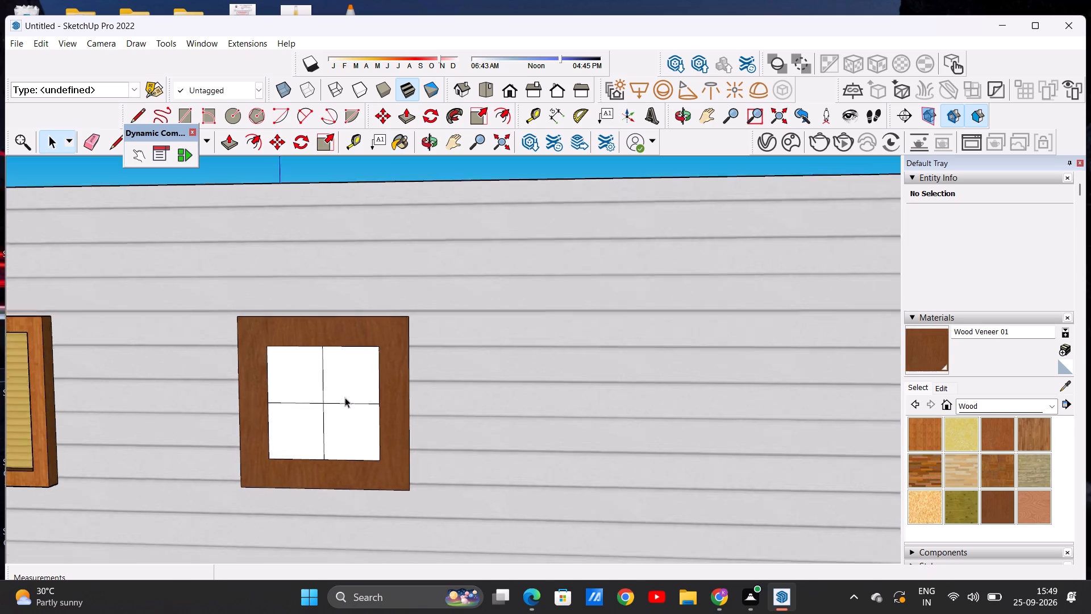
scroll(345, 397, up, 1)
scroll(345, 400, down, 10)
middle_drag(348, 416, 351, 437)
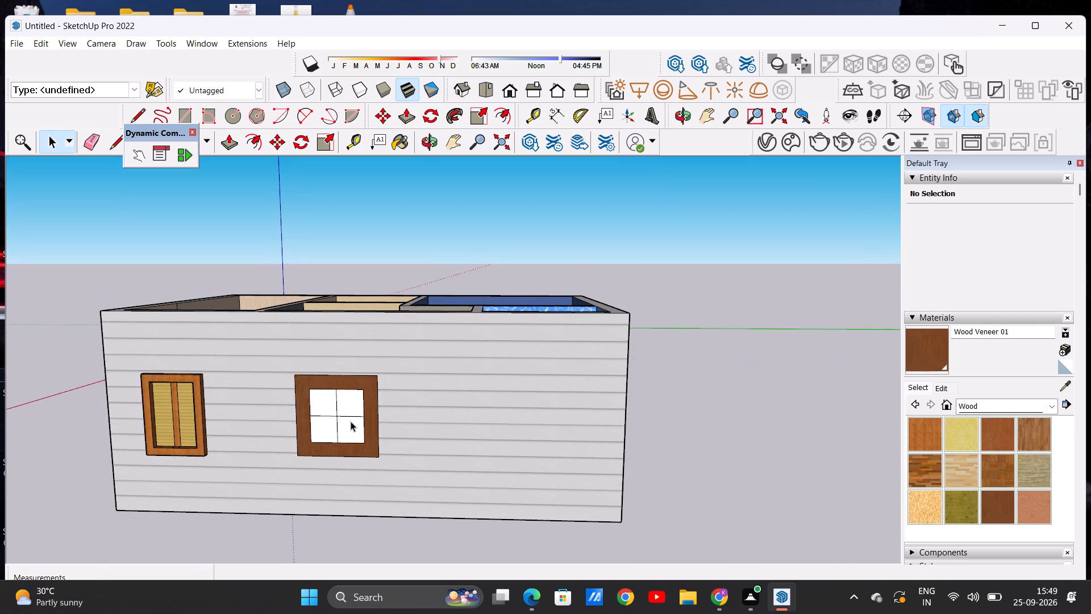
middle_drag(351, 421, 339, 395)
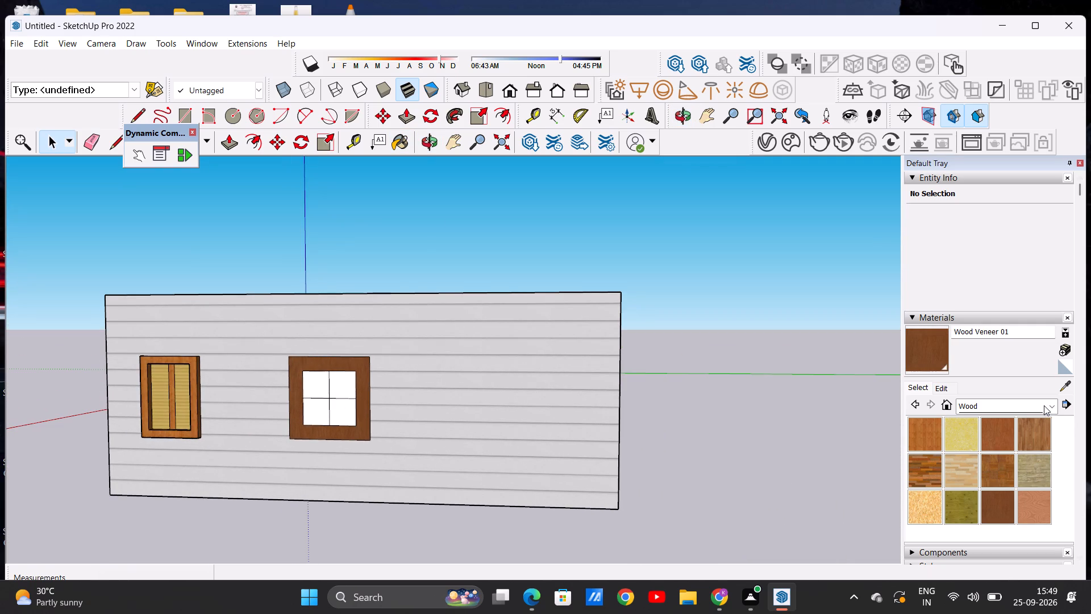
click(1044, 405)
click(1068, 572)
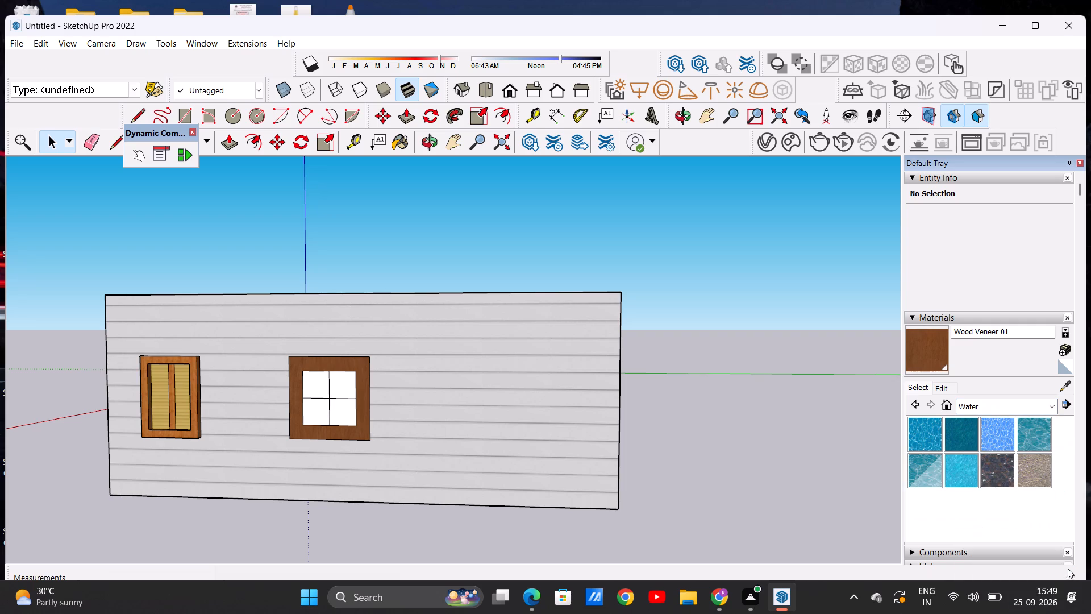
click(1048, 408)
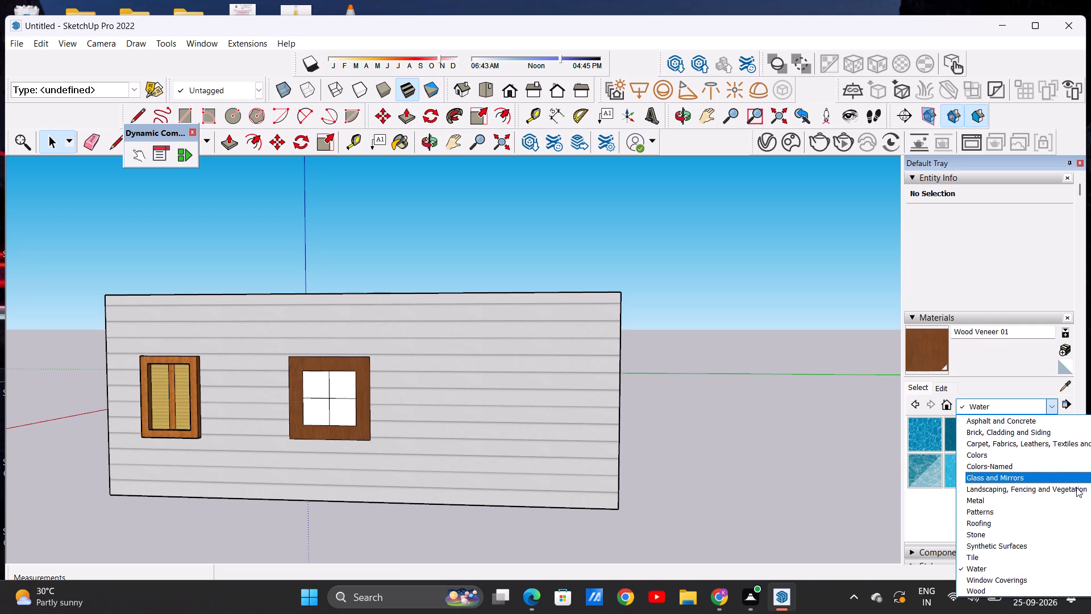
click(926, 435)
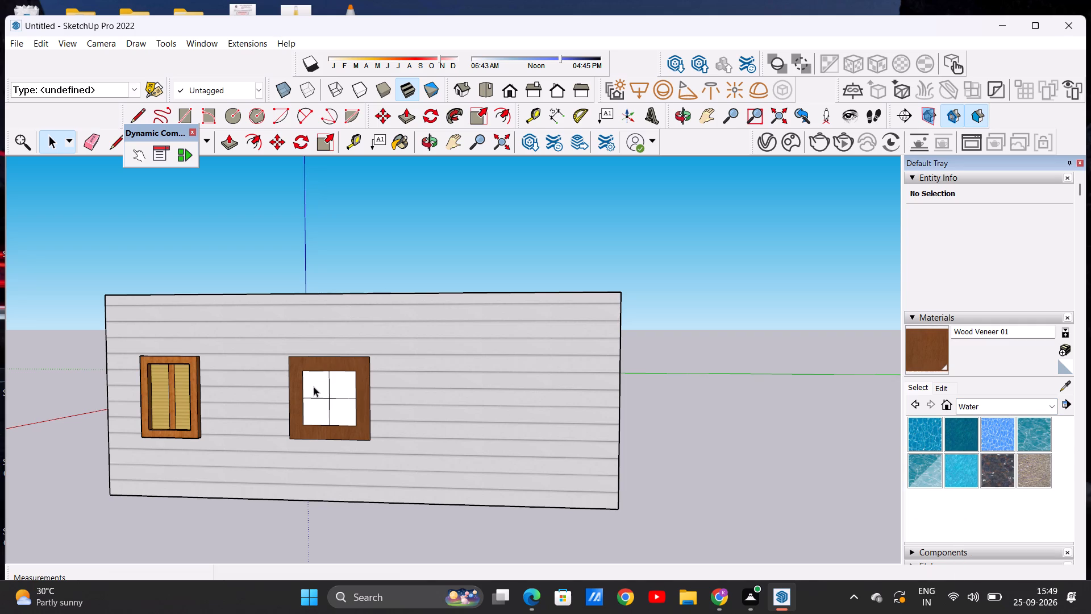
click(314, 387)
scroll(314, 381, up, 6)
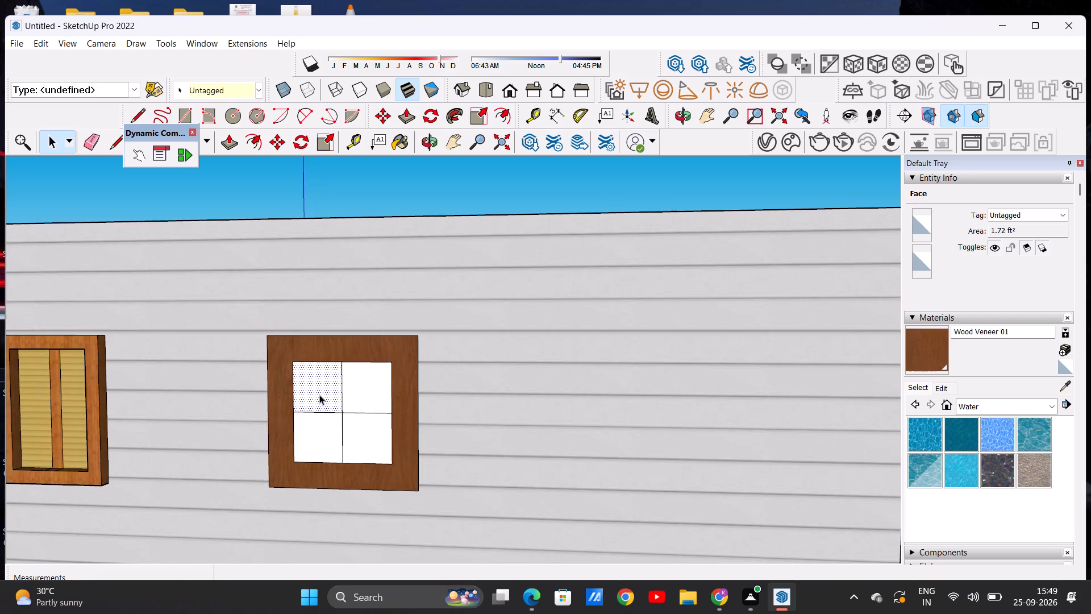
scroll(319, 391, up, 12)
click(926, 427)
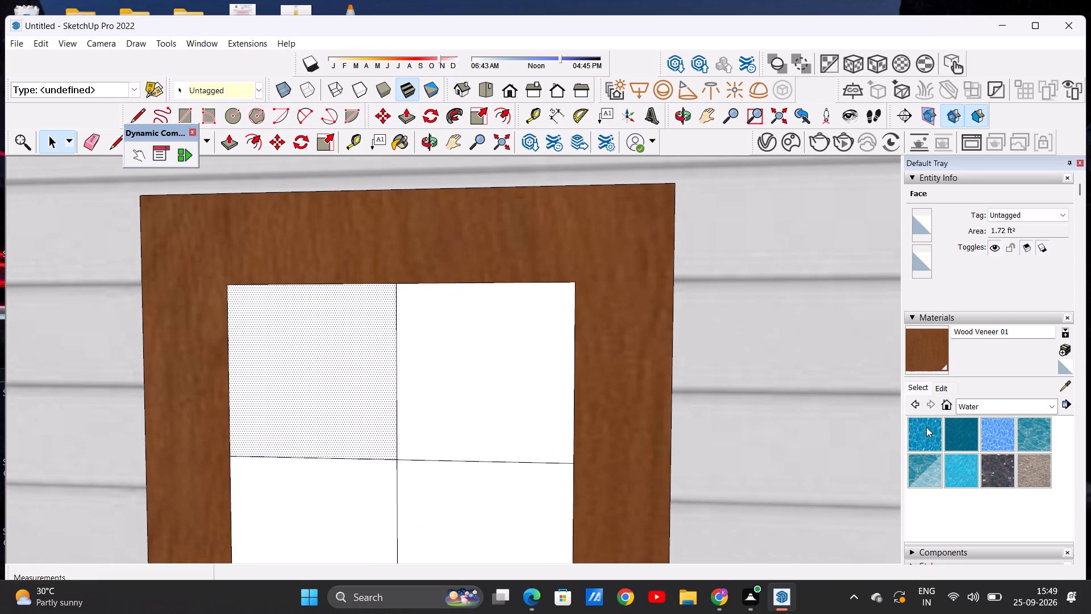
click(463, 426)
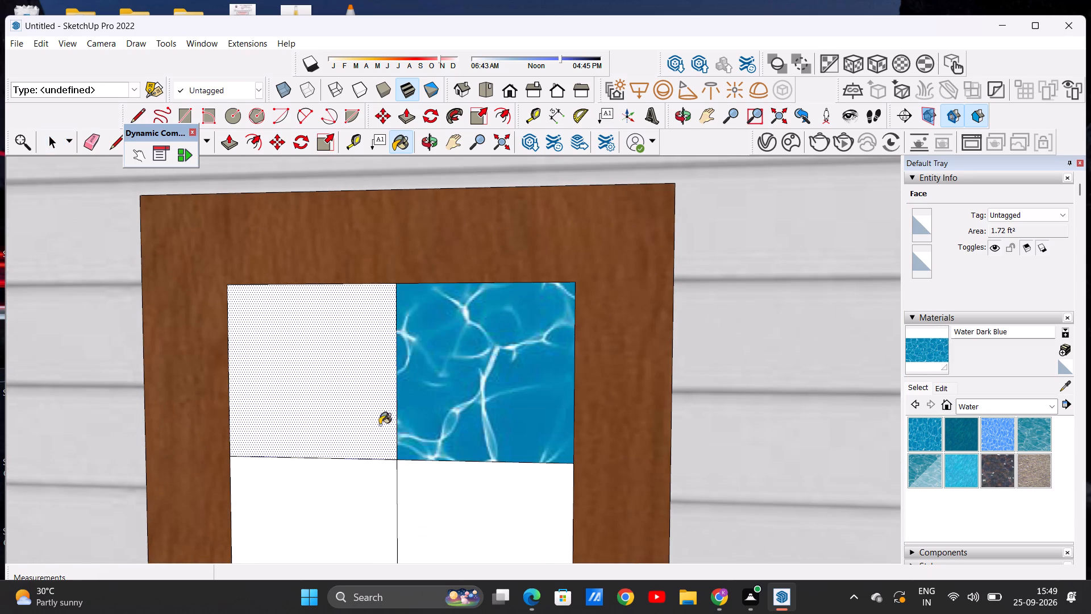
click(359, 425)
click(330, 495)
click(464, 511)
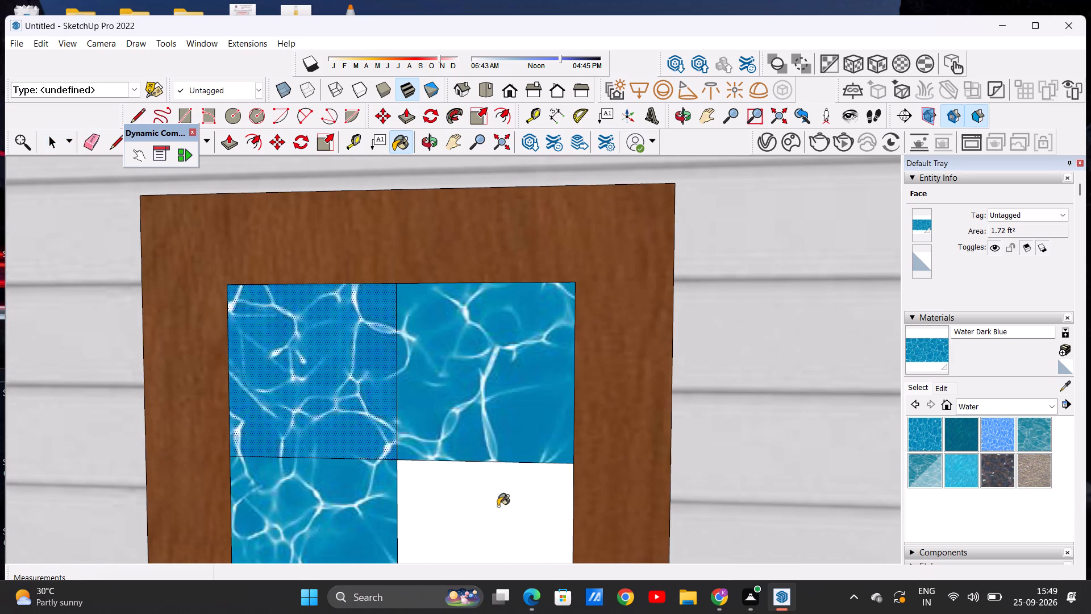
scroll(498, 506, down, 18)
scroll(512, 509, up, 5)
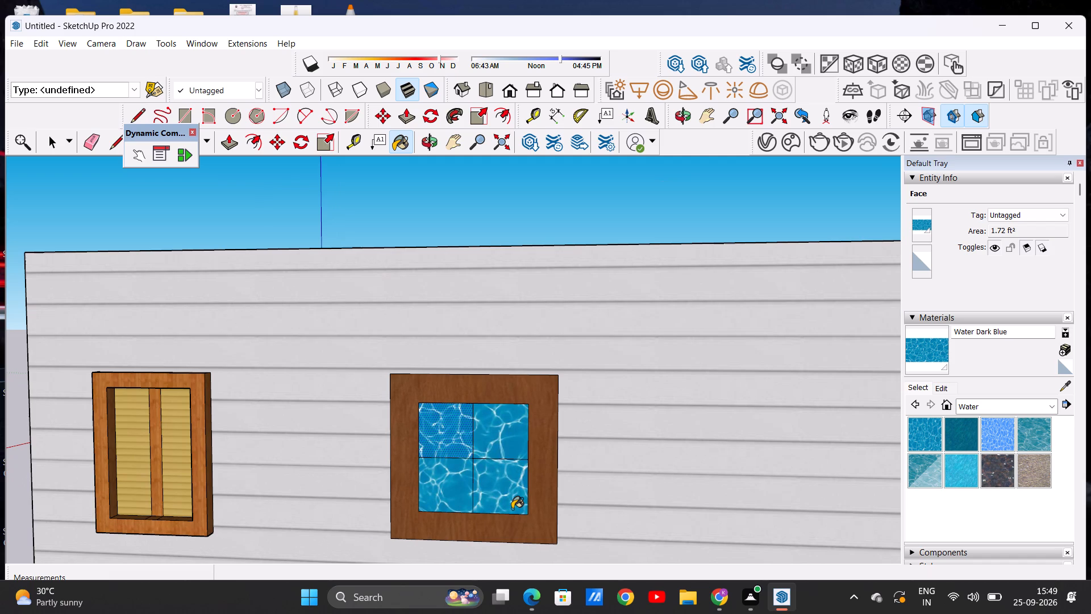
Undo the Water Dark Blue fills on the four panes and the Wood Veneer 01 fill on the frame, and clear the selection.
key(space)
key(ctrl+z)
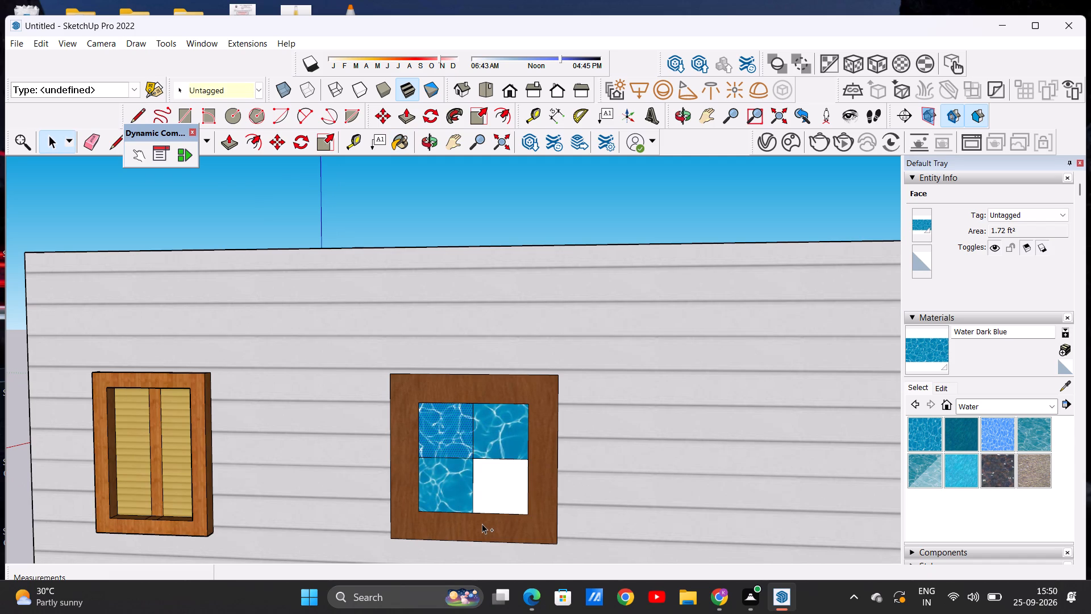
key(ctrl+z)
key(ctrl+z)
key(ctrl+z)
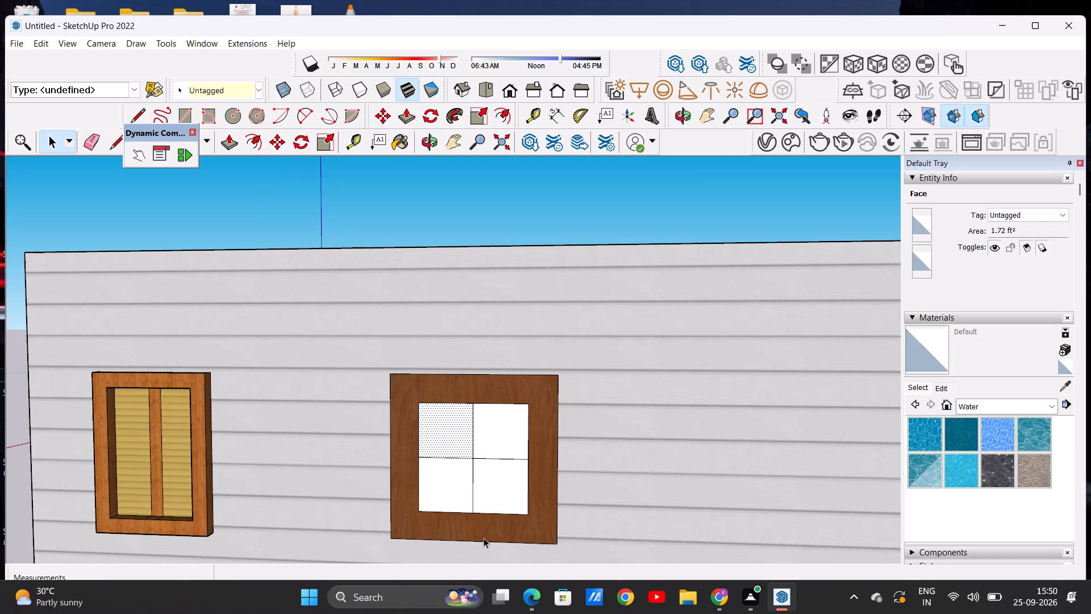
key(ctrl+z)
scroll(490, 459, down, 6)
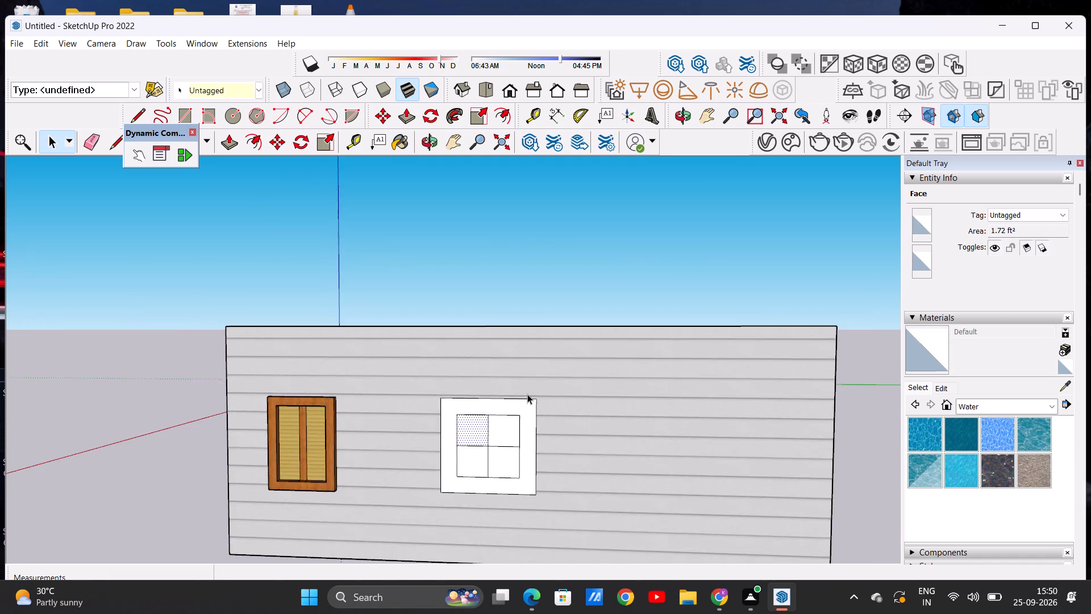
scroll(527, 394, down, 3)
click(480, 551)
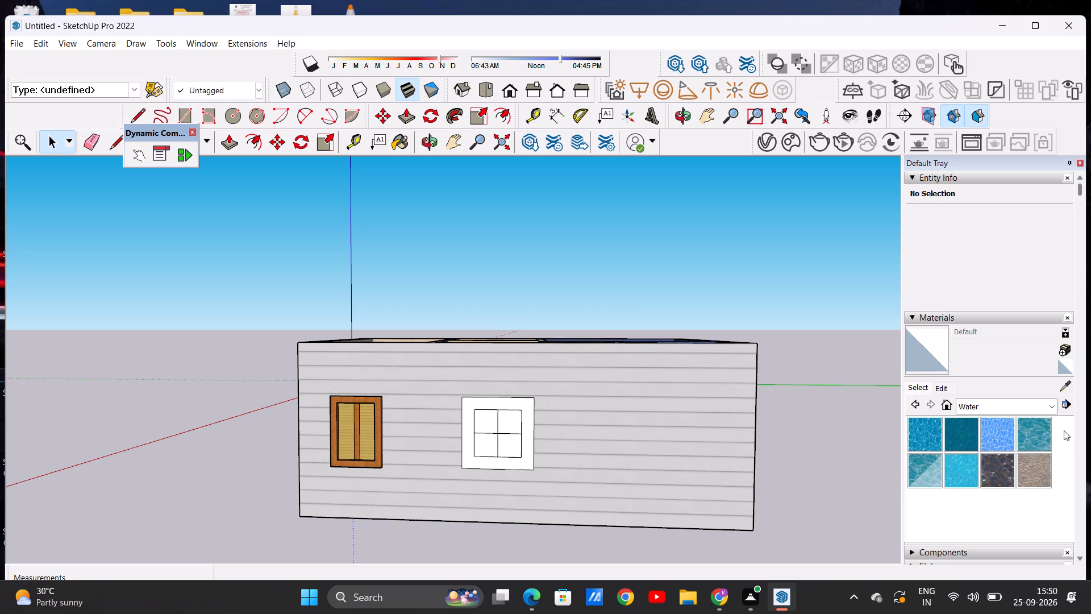
Paint the four-pane window's outer frame with the Wood Veneer 01 material.
click(1051, 410)
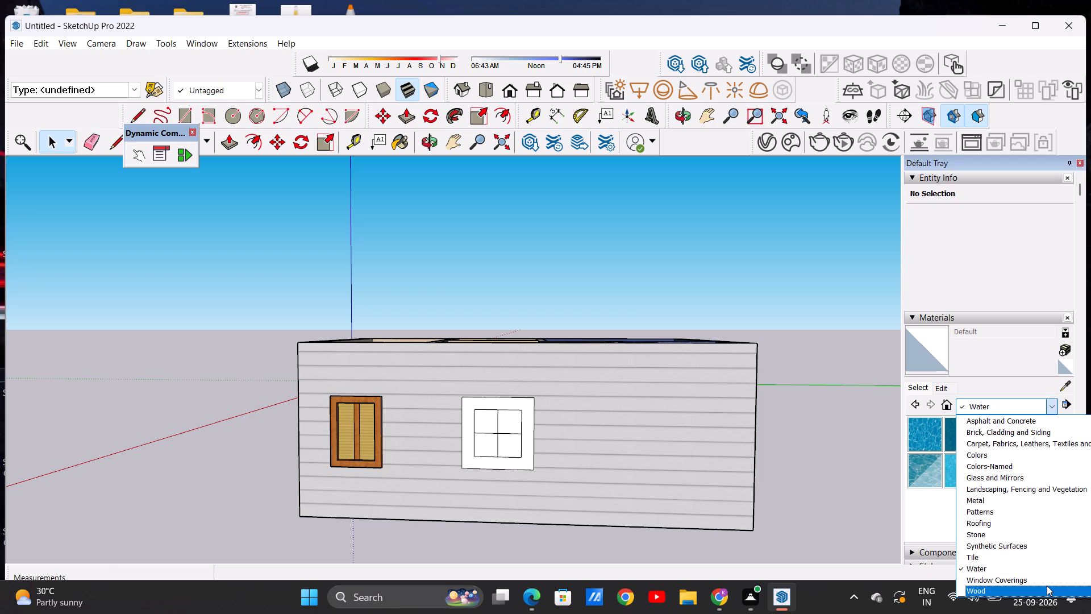
click(1047, 586)
click(1006, 505)
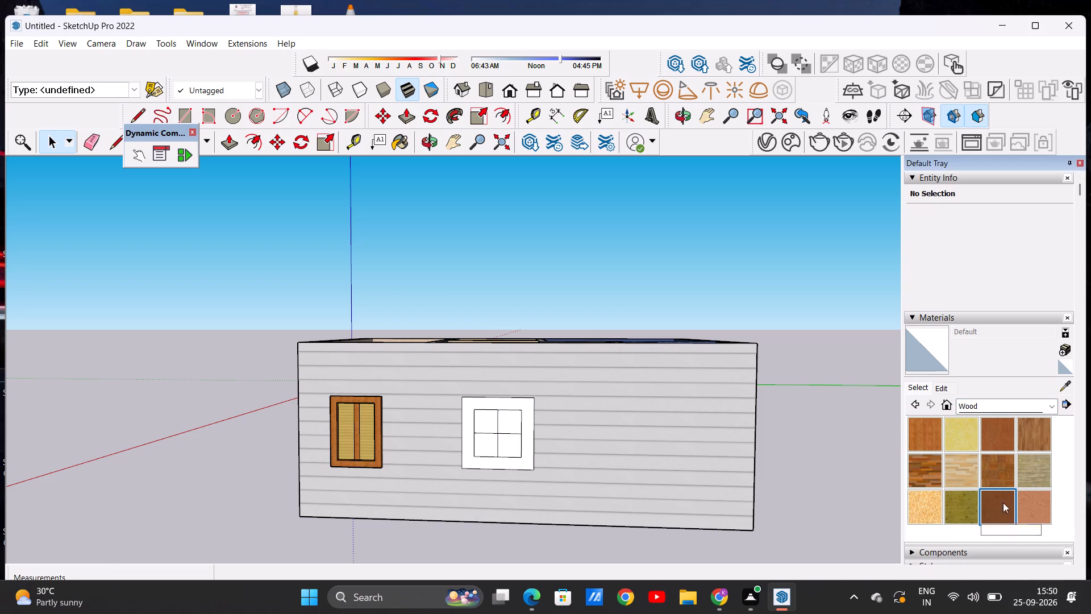
click(529, 443)
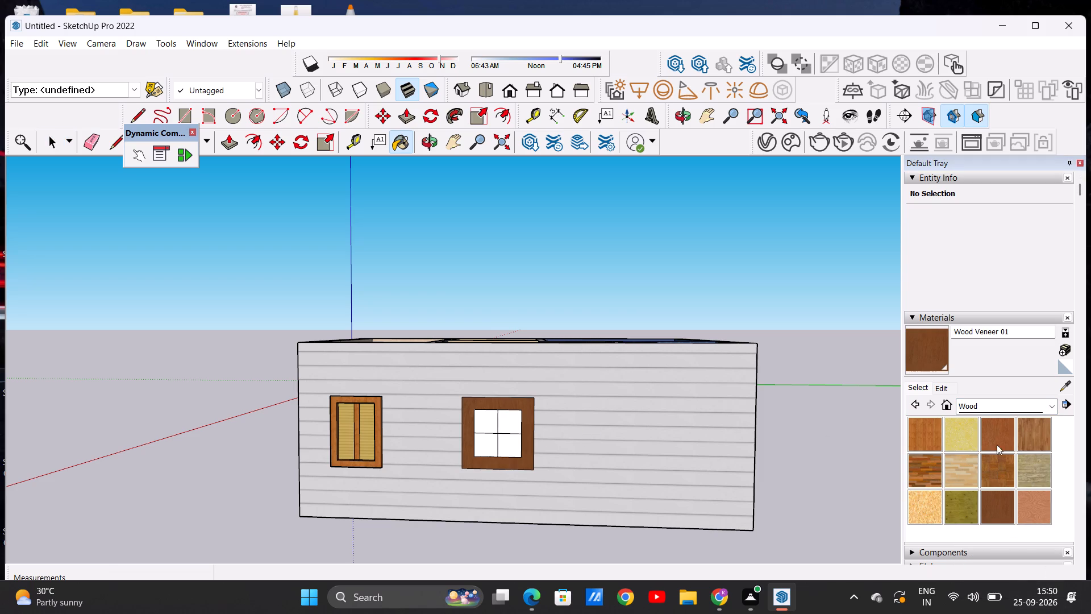
Paint all four panes of the window with the Window Covering 01 material from the Window Coverings collection.
click(1053, 404)
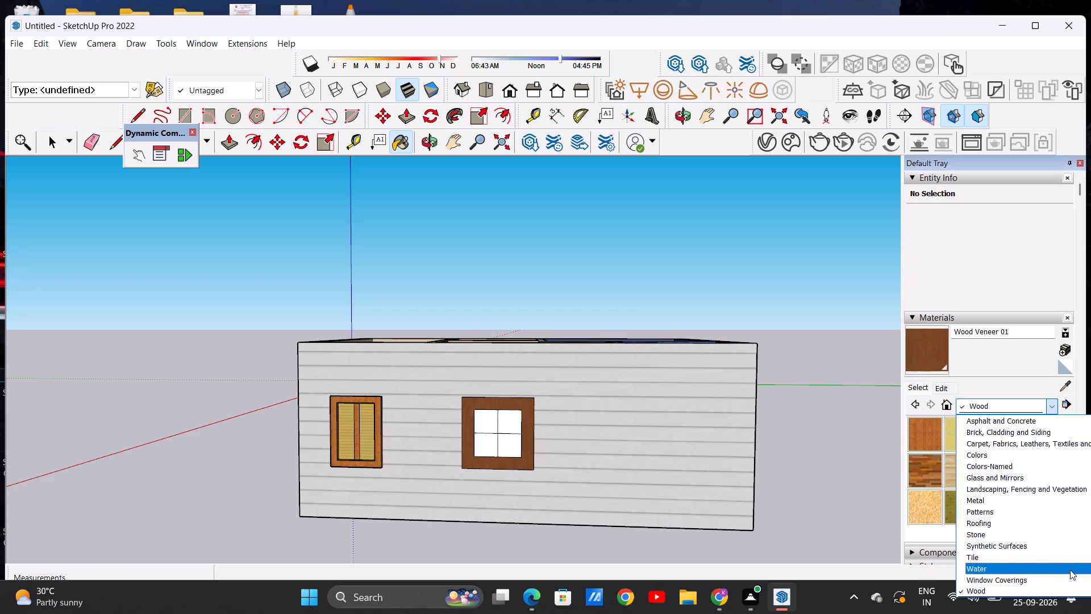
click(1072, 582)
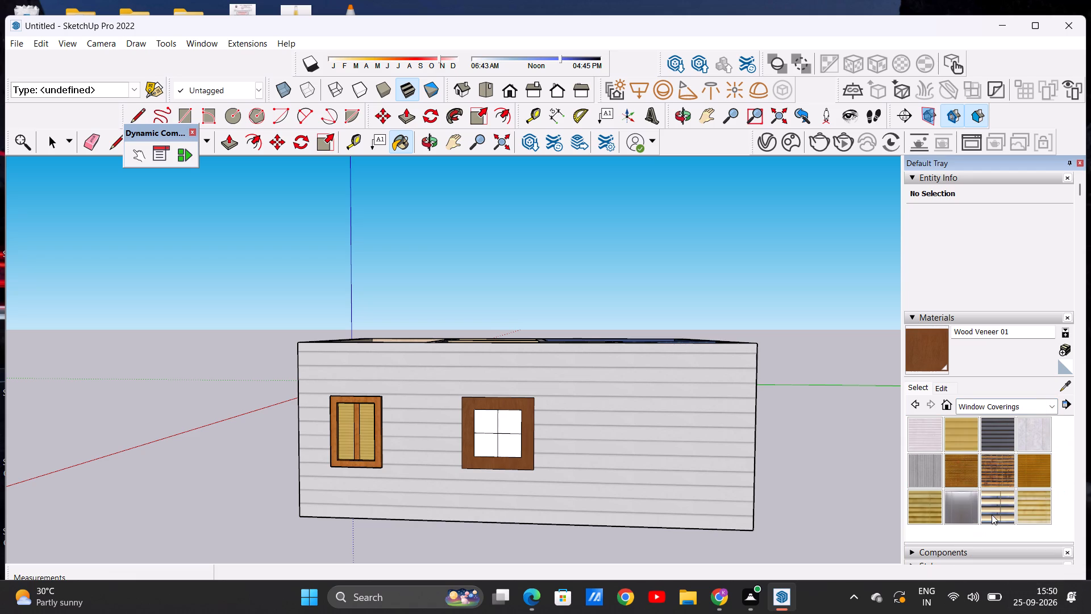
click(992, 515)
scroll(533, 445, up, 6)
click(480, 425)
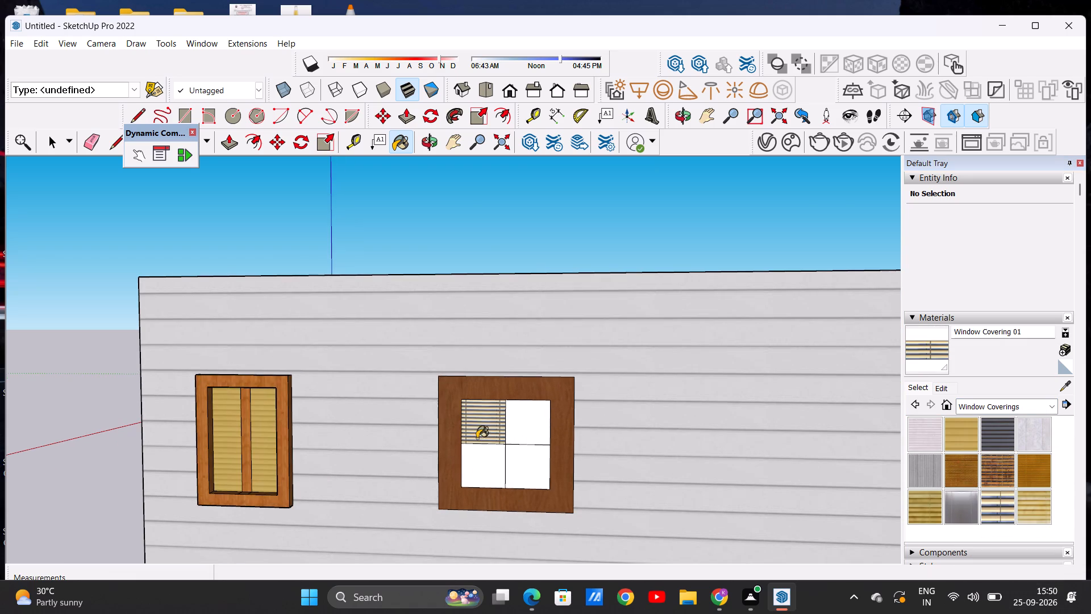
click(481, 467)
click(546, 420)
click(545, 458)
scroll(494, 437, up, 4)
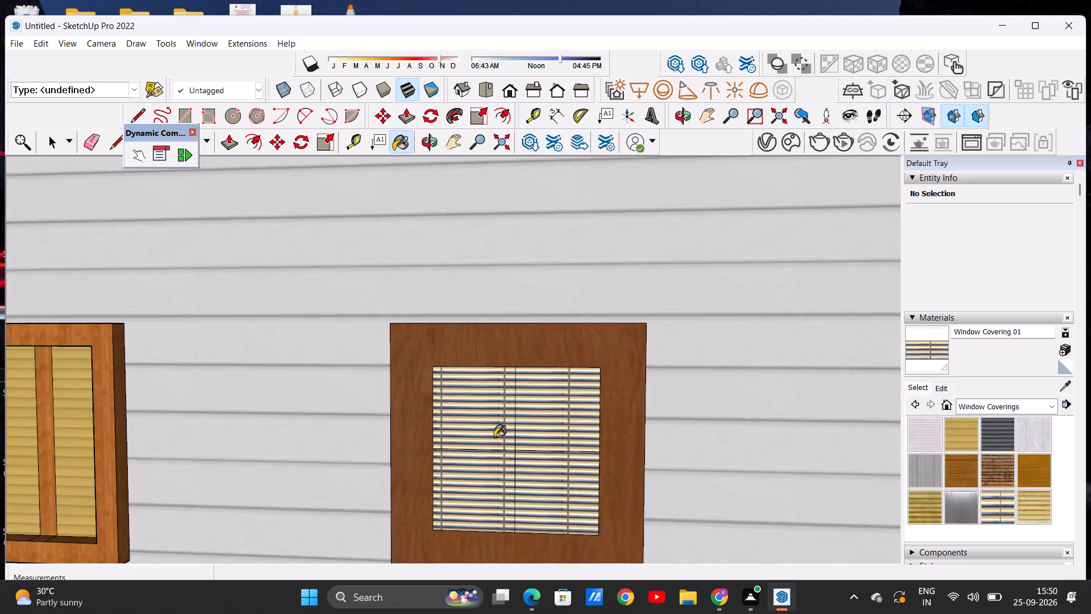
Push/Pull the brown wood frame of the four-pane window outward from the siding wall by about 4 7/8".
scroll(494, 437, up, 10)
scroll(483, 475, down, 15)
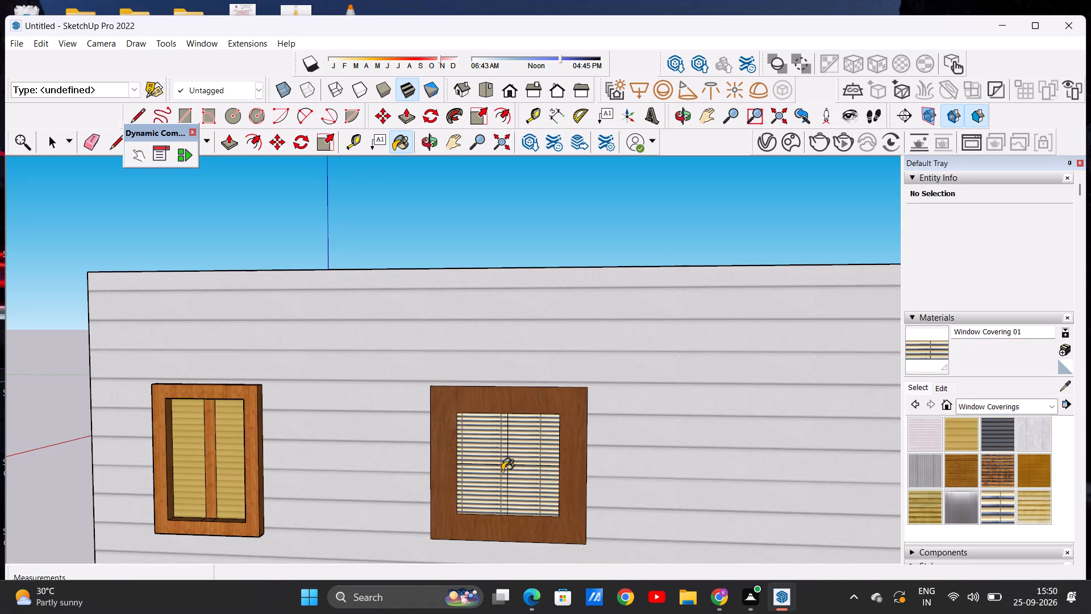
key(space)
middle_drag(620, 414, 540, 451)
scroll(527, 402, down, 5)
scroll(528, 446, up, 2)
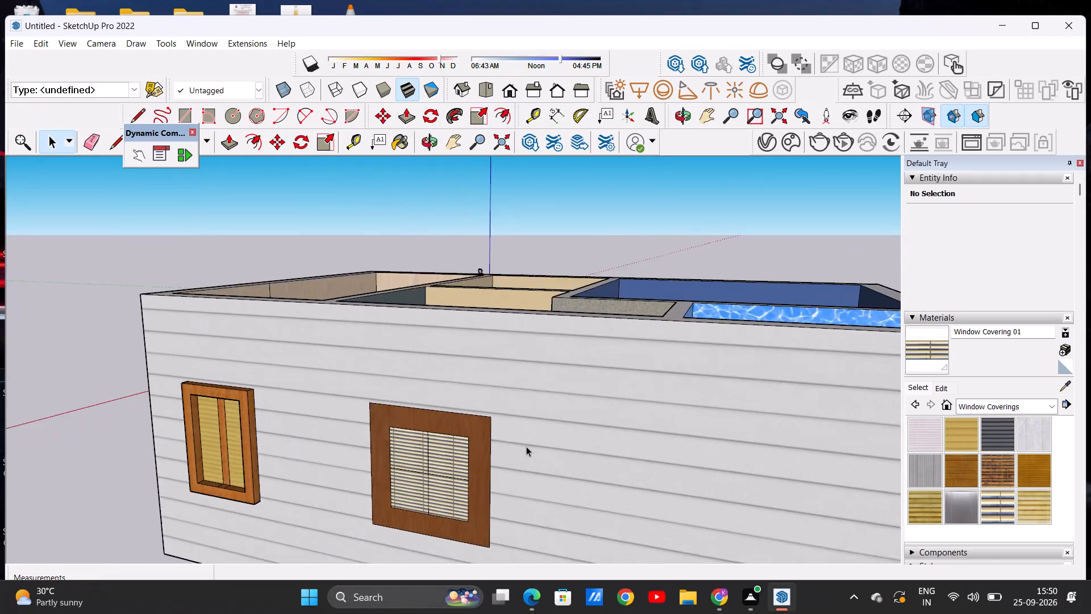
scroll(526, 446, up, 3)
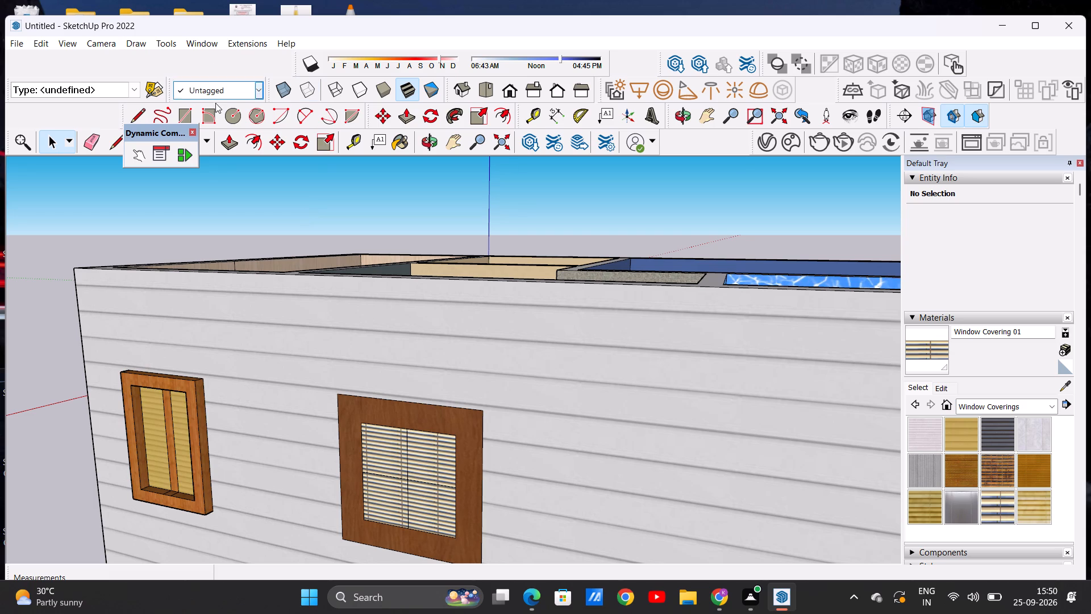
click(227, 137)
scroll(494, 309, down, 4)
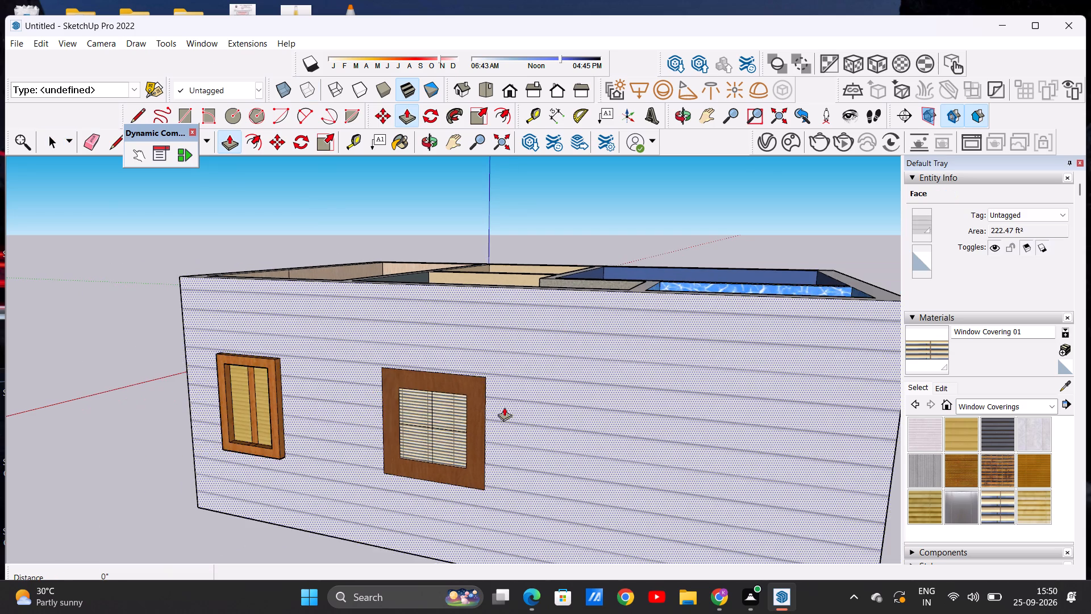
scroll(503, 406, up, 6)
click(463, 362)
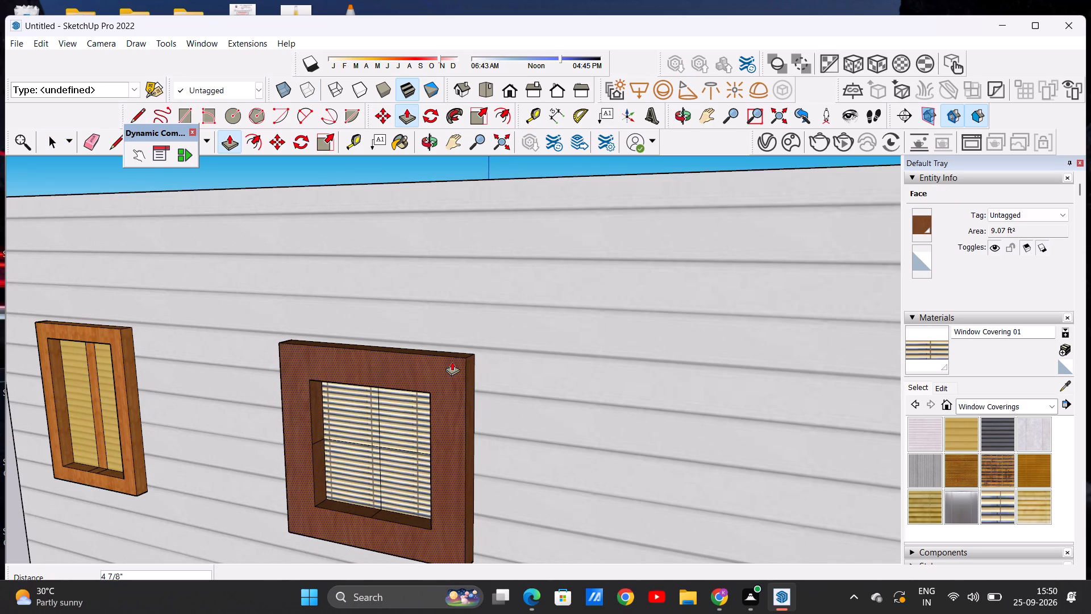
click(452, 362)
key(space)
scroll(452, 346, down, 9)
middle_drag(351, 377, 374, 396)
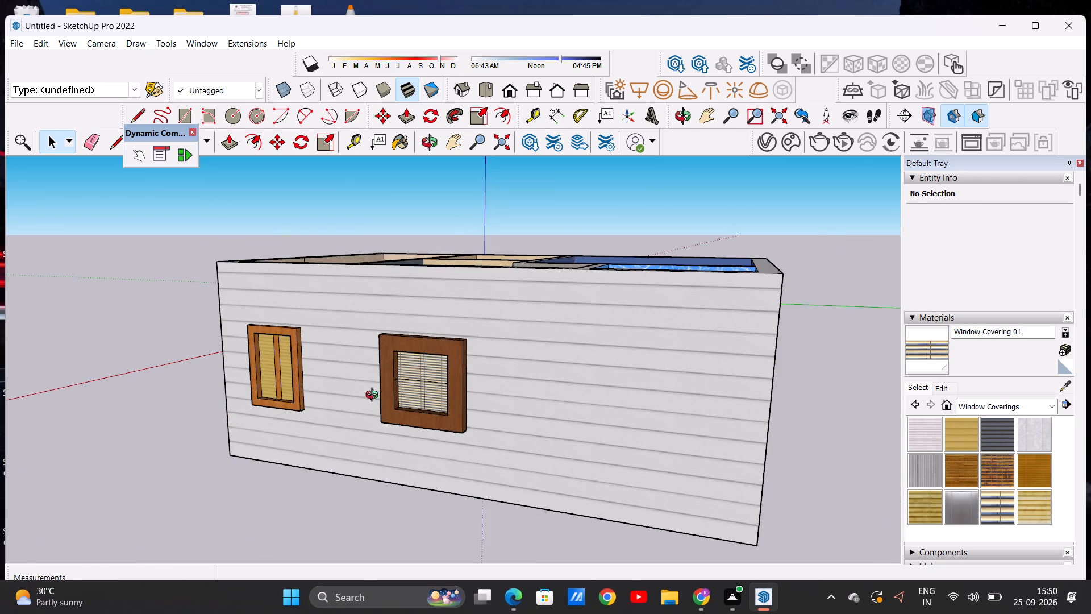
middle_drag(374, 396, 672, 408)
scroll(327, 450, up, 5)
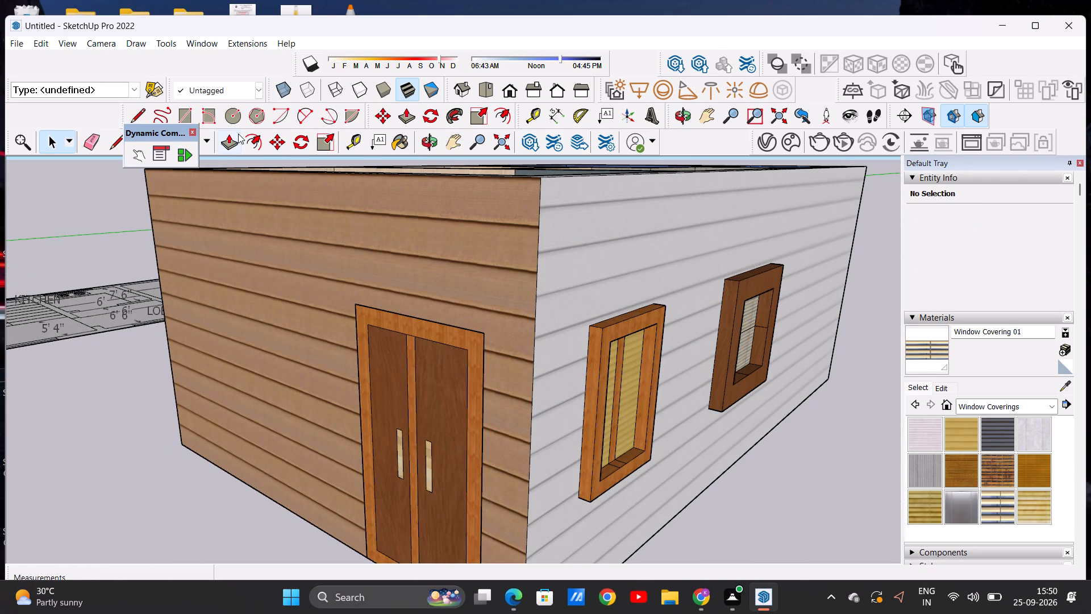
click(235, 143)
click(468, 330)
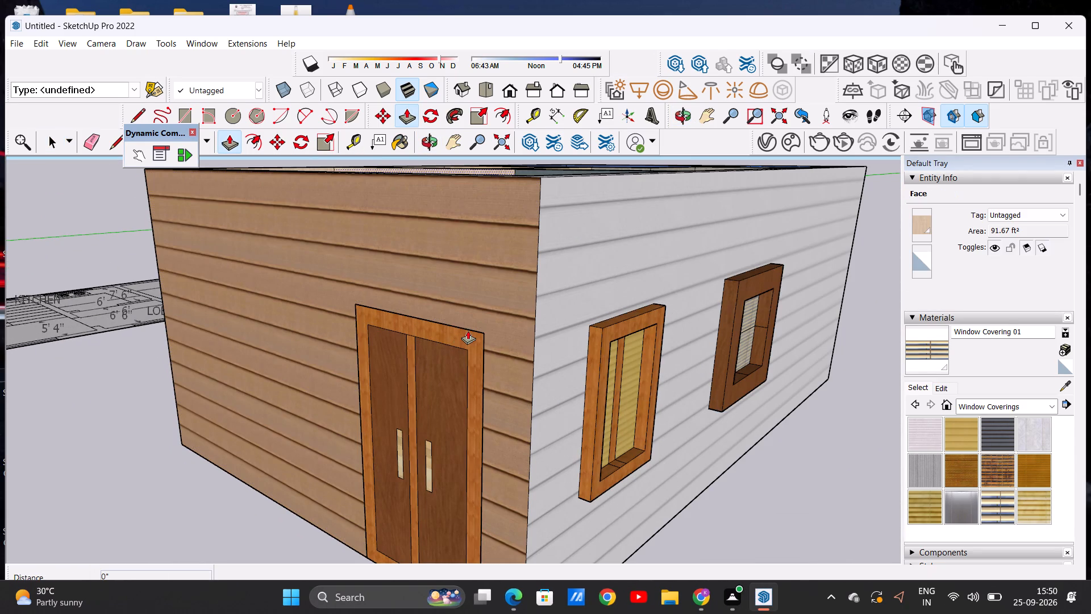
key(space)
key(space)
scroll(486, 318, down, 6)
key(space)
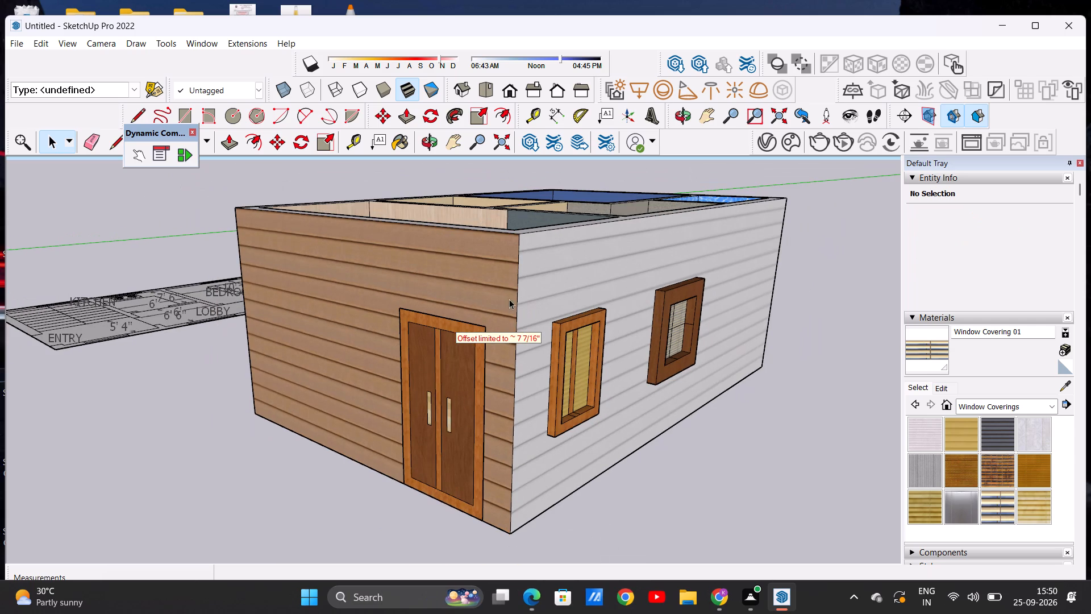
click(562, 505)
Examine the house model's clad walls, entrance door and windows from all sides, and its rooms from above.
middle_drag(388, 443, 574, 443)
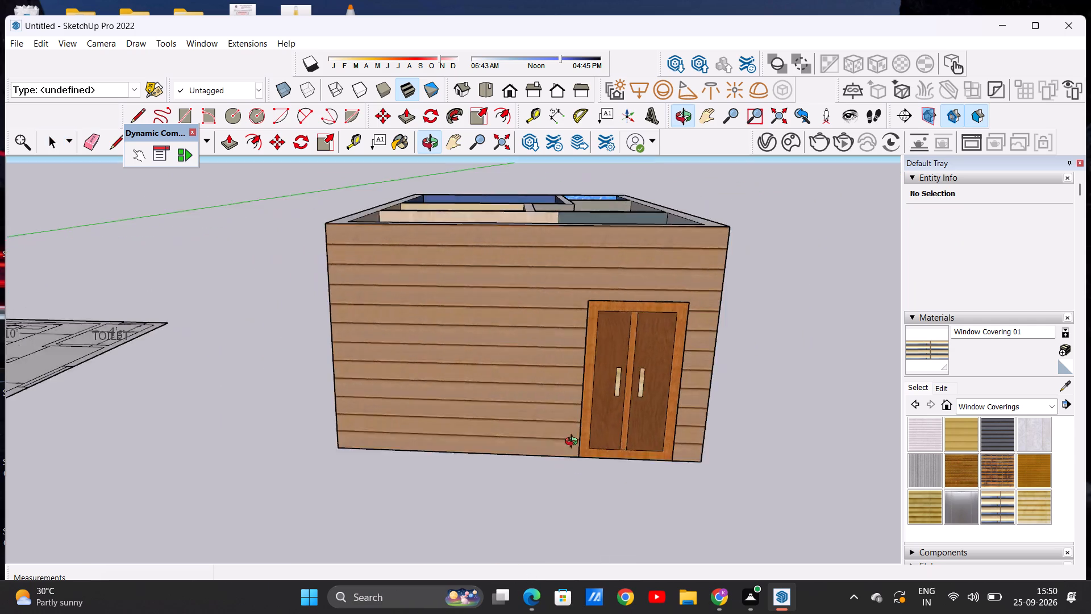
middle_drag(574, 443, 542, 556)
middle_drag(544, 333, 557, 422)
scroll(559, 352, down, 2)
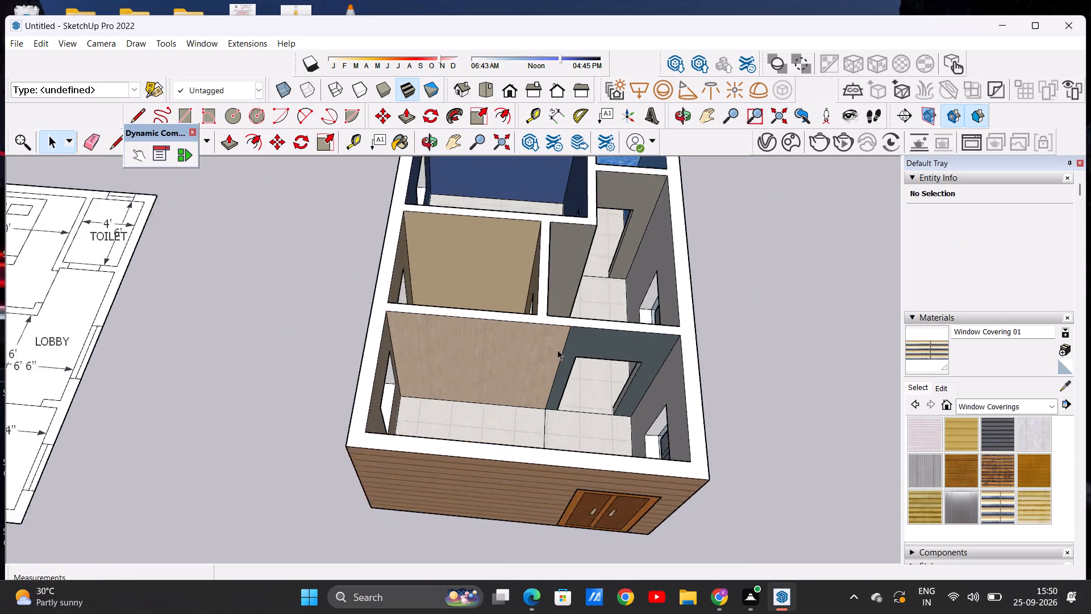
scroll(557, 350, down, 11)
scroll(567, 311, up, 8)
middle_drag(341, 392, 513, 320)
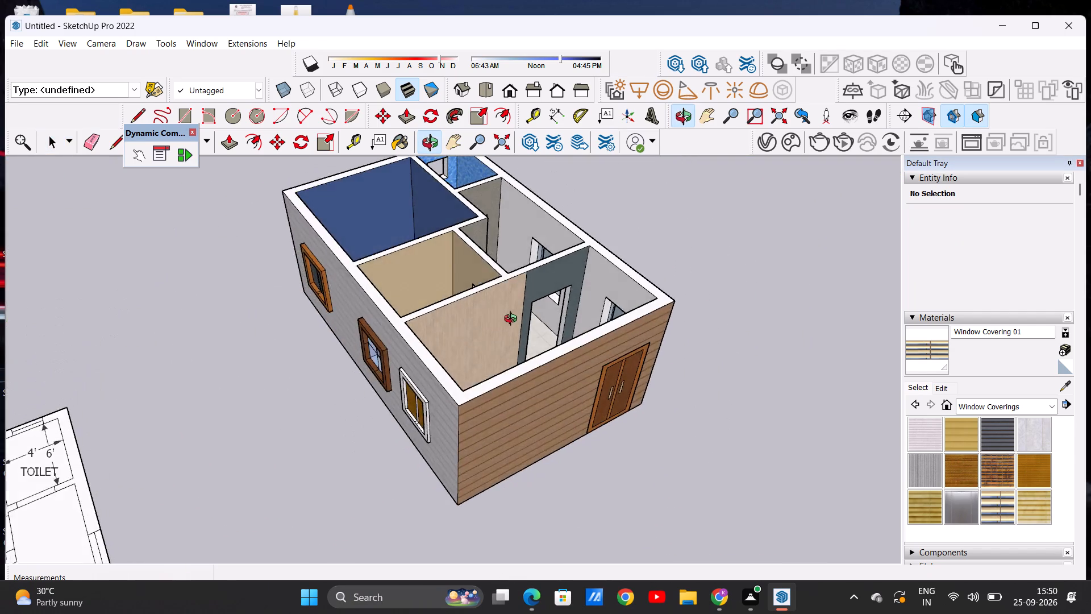
middle_drag(513, 320, 281, 238)
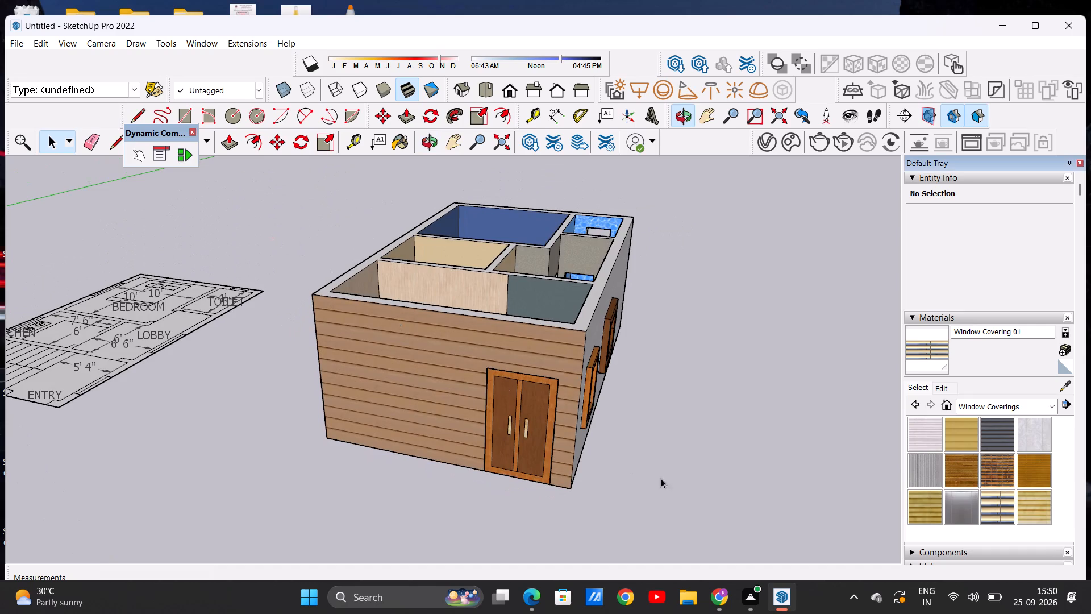
middle_drag(688, 482, 163, 406)
middle_drag(601, 375, 360, 420)
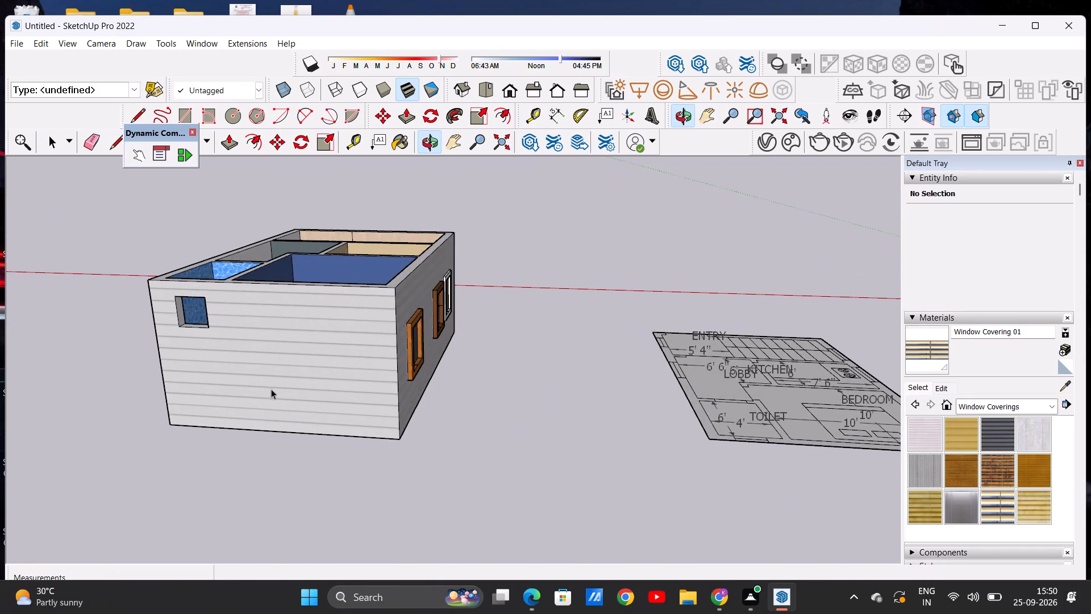
middle_drag(272, 388, 331, 345)
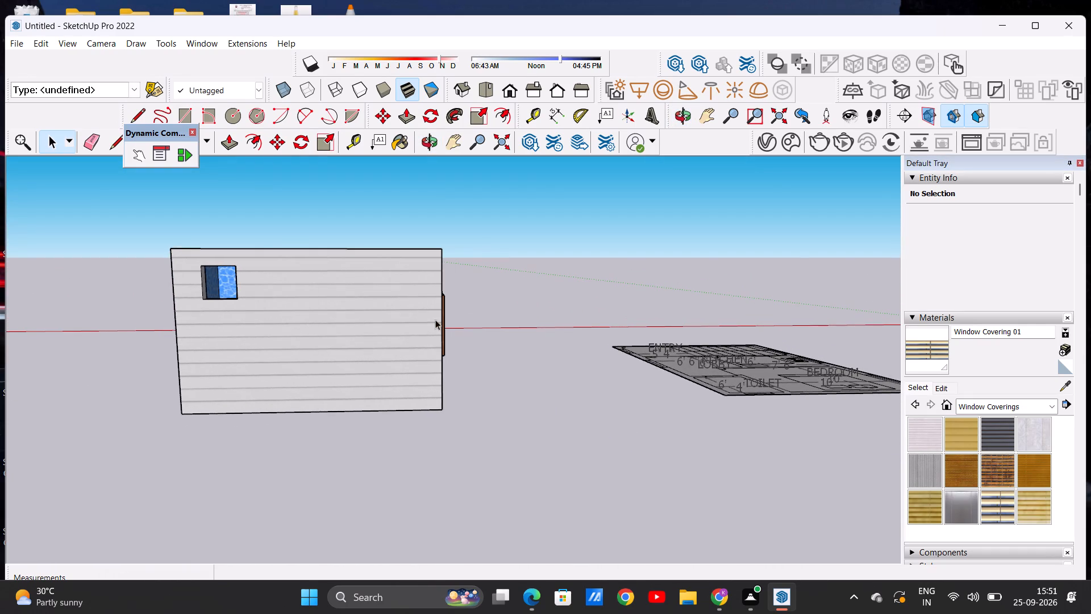
scroll(445, 331, down, 5)
scroll(347, 300, up, 6)
scroll(293, 325, up, 6)
scroll(285, 339, down, 9)
middle_drag(285, 384, 684, 406)
middle_drag(410, 406, 655, 389)
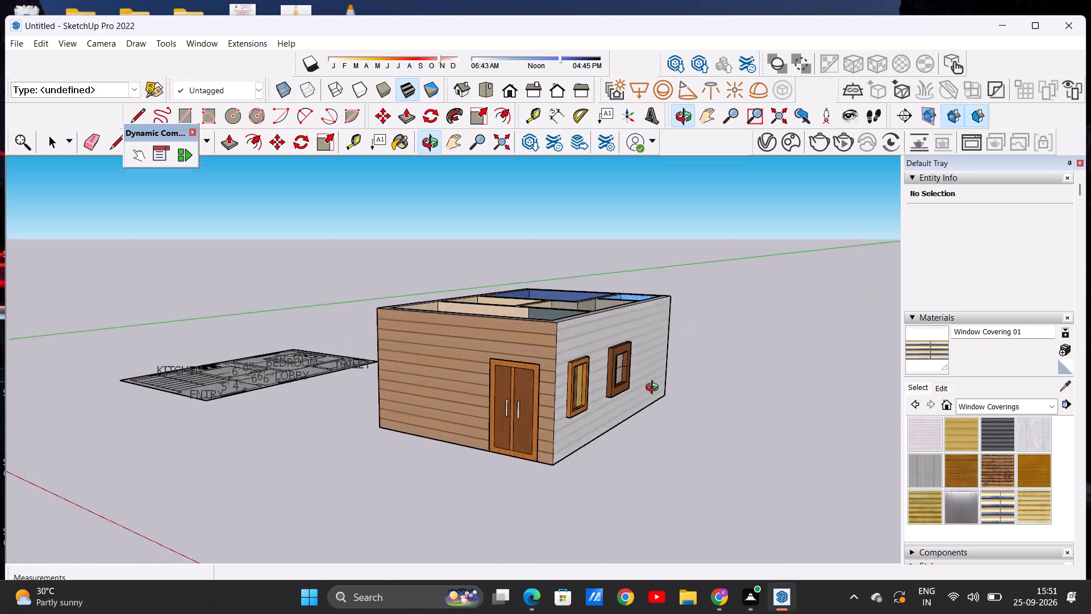
middle_drag(655, 389, 685, 395)
scroll(447, 362, up, 4)
middle_drag(472, 354, 501, 445)
scroll(468, 370, down, 8)
middle_drag(464, 393, 499, 558)
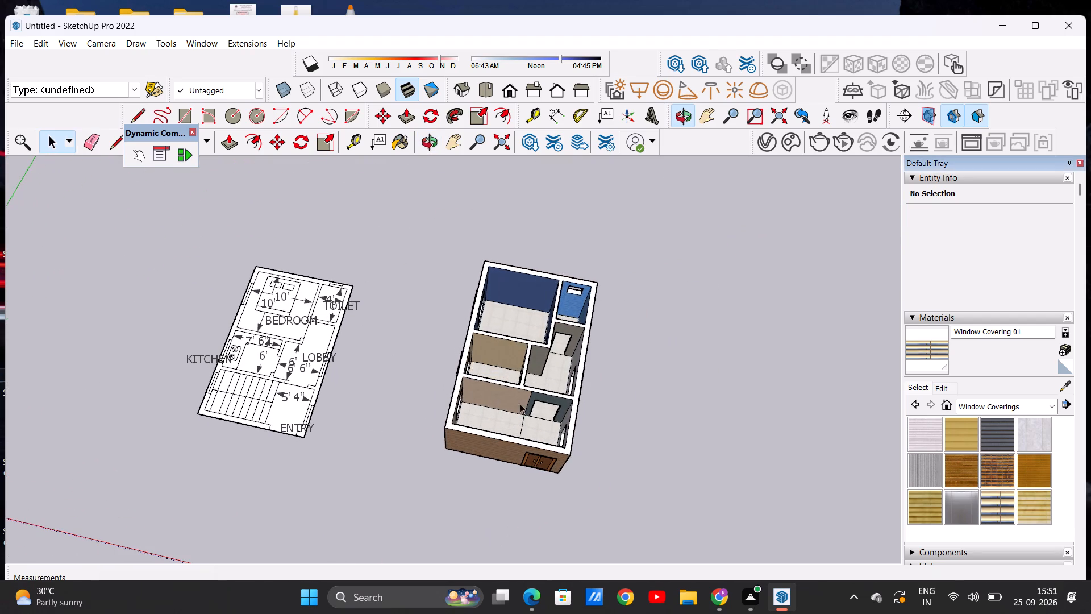
scroll(531, 374, up, 13)
scroll(528, 416, down, 14)
scroll(576, 367, up, 8)
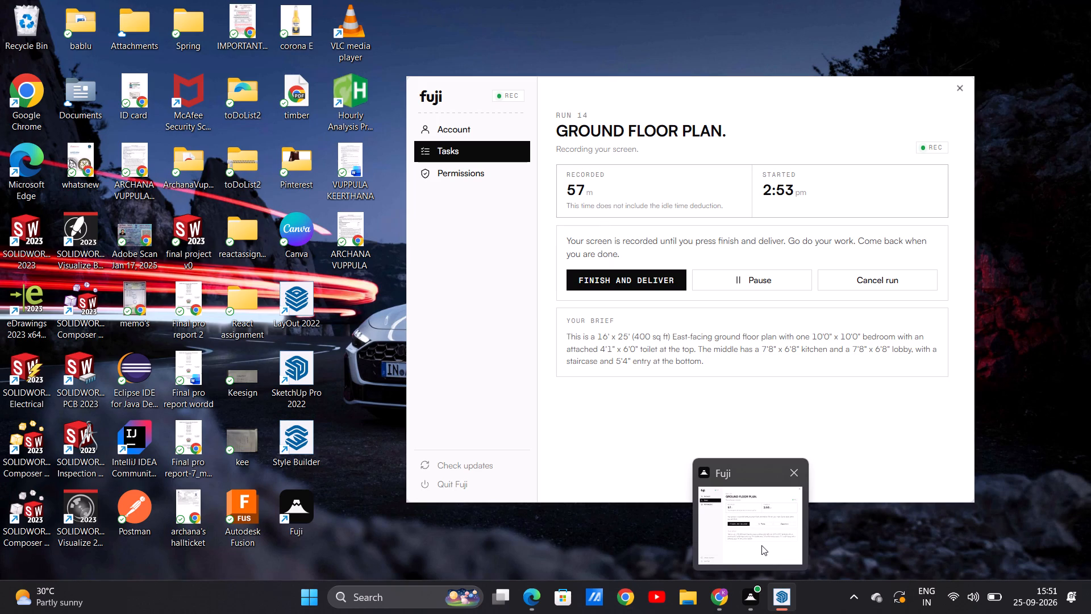
Review the house model's room layout from above alongside the dimensioned floor plan, including its window side and entrance front.
click(776, 541)
scroll(581, 329, down, 2)
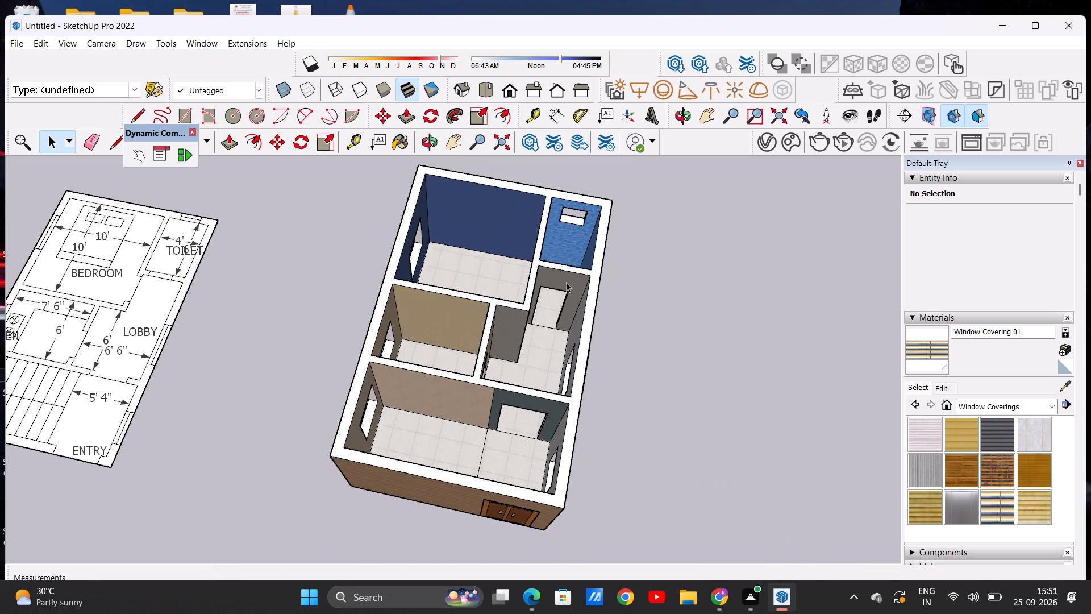
scroll(566, 282, down, 4)
middle_drag(519, 507, 200, 342)
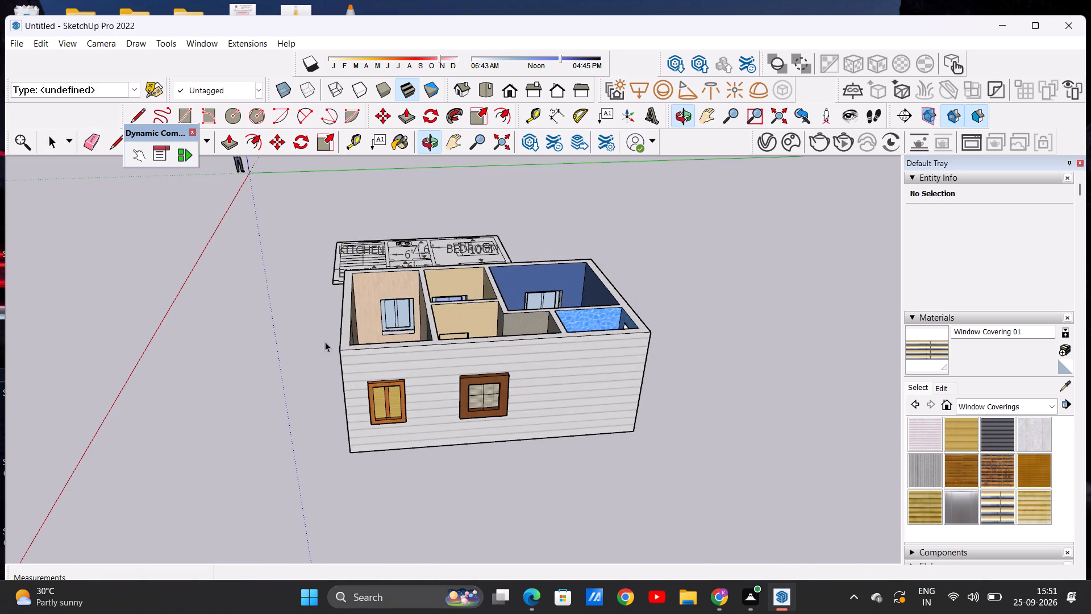
scroll(367, 390, up, 6)
scroll(432, 399, up, 7)
scroll(434, 393, down, 11)
middle_drag(248, 359, 313, 417)
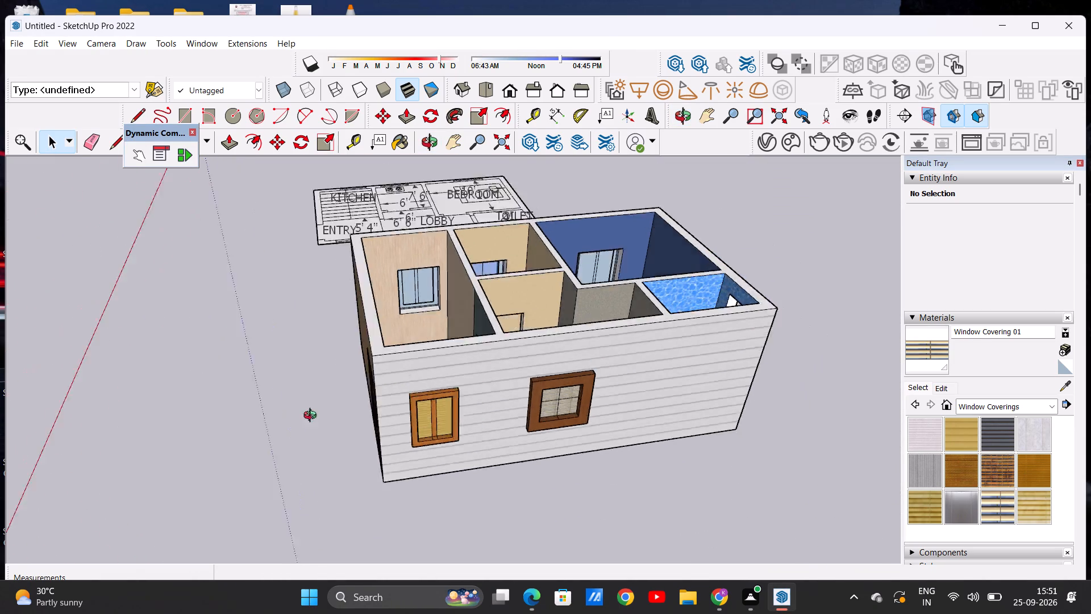
middle_drag(313, 417, 552, 579)
scroll(529, 422, down, 3)
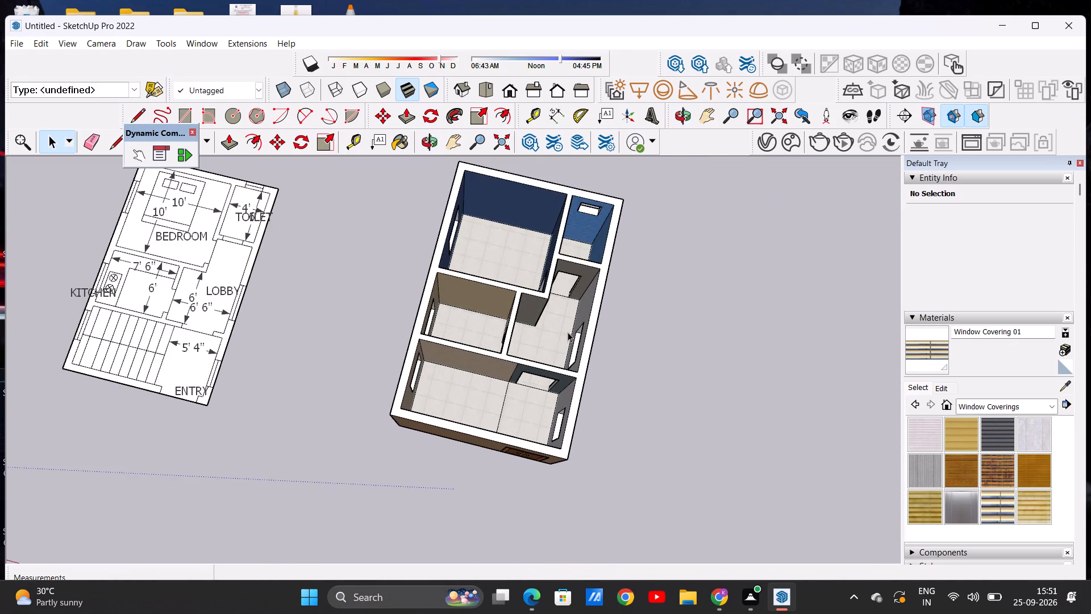
scroll(562, 330, up, 7)
scroll(528, 331, down, 11)
scroll(490, 320, up, 5)
scroll(477, 314, down, 3)
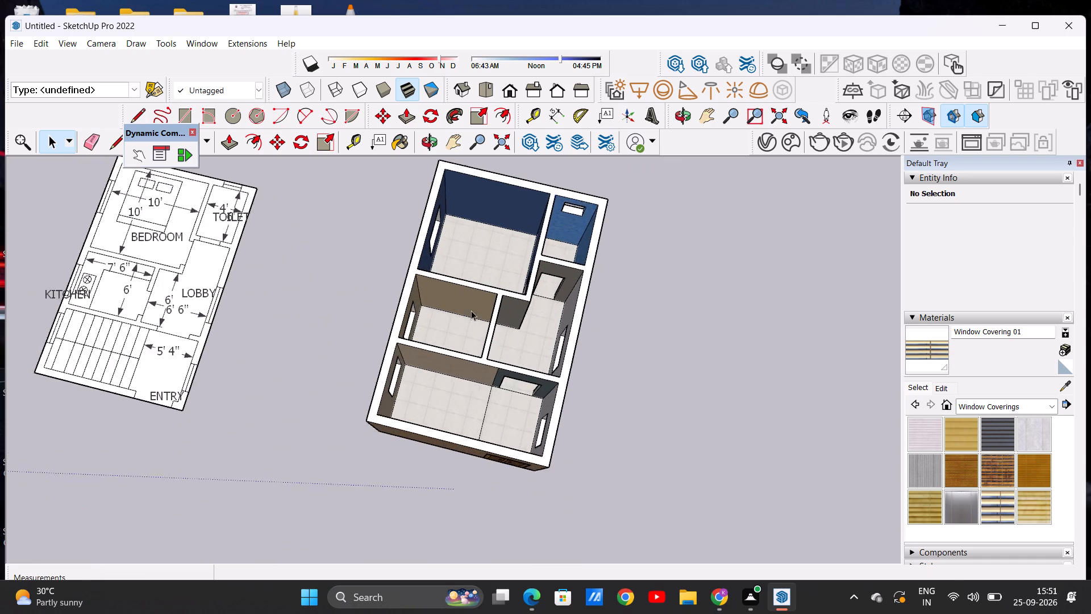
scroll(471, 310, down, 2)
scroll(443, 294, up, 3)
scroll(448, 296, down, 1)
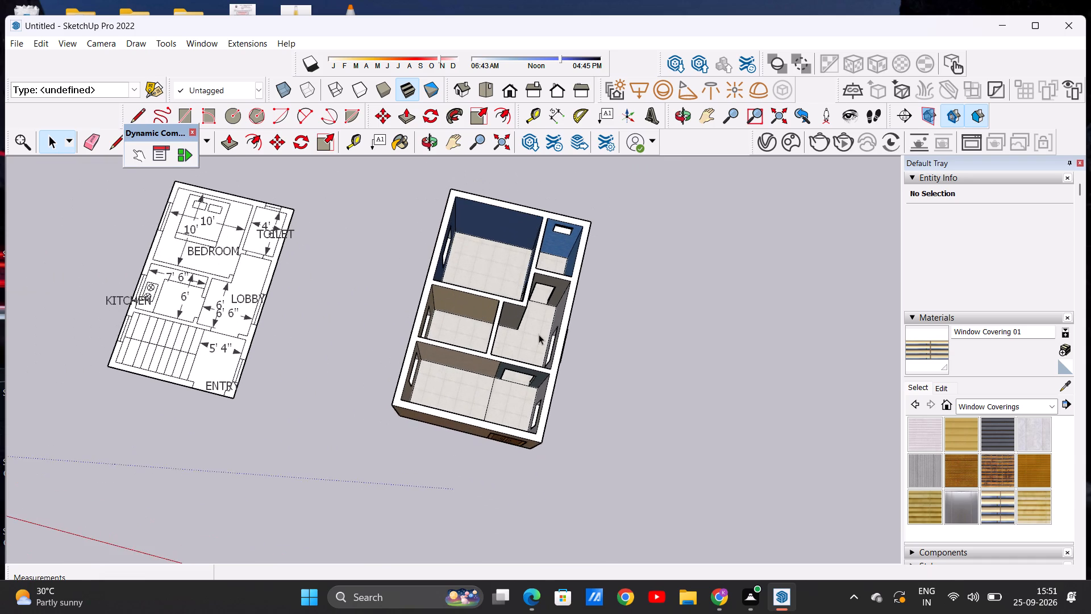
scroll(539, 334, up, 6)
scroll(510, 326, down, 10)
middle_drag(488, 355, 490, 300)
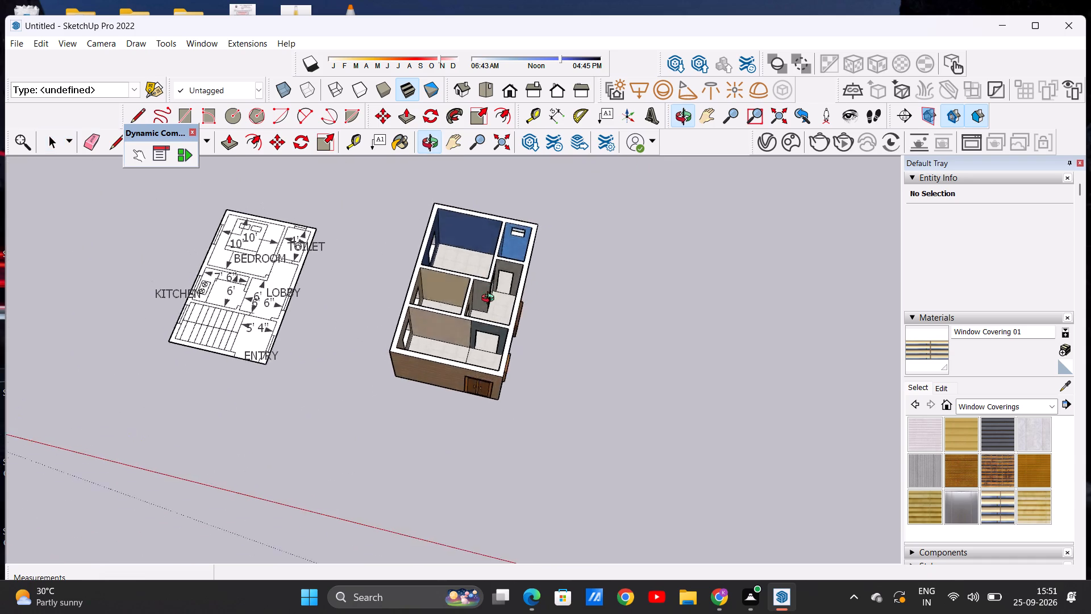
middle_drag(490, 300, 490, 184)
middle_drag(493, 358, 499, 264)
scroll(498, 301, up, 3)
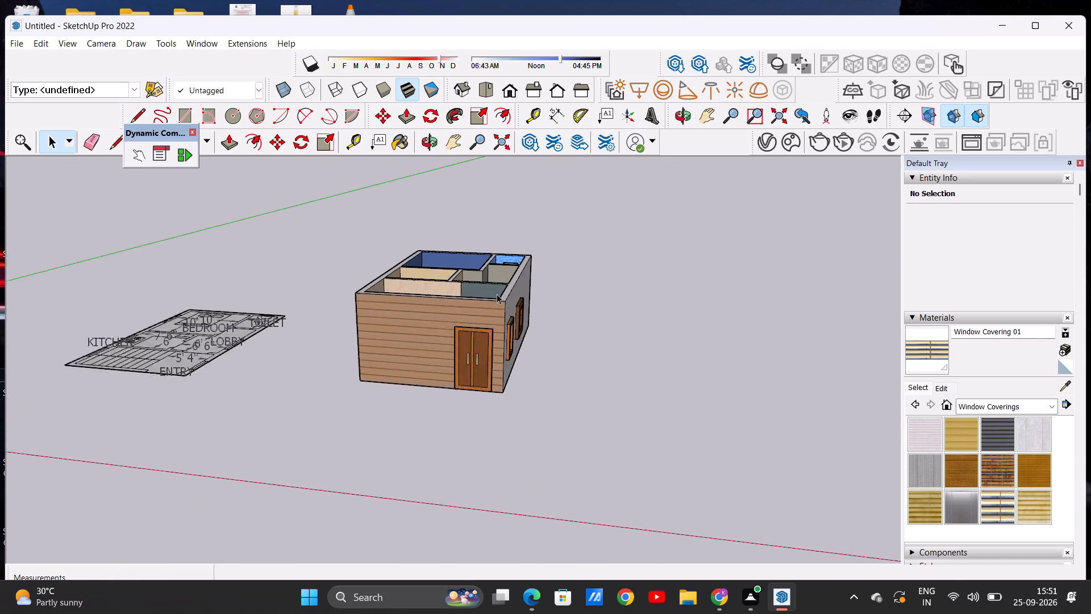
scroll(497, 294, up, 2)
scroll(448, 313, down, 7)
middle_drag(430, 275, 434, 375)
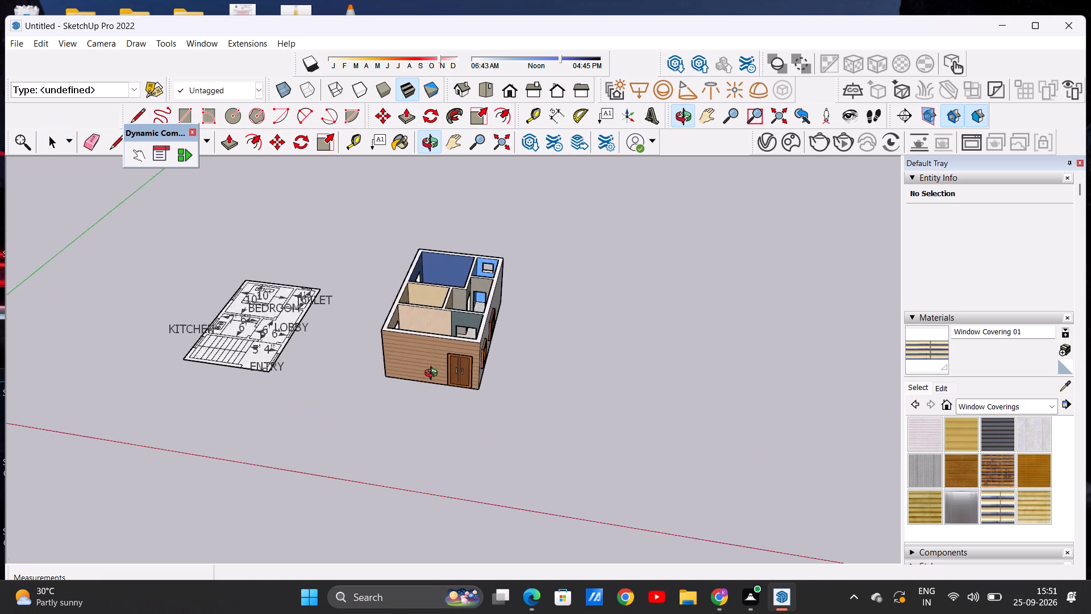
Draw a 16' by 25' rectangle on the ground beside the 3D house, on the side away from the floor plan.
middle_drag(434, 375, 433, 401)
scroll(427, 343, down, 2)
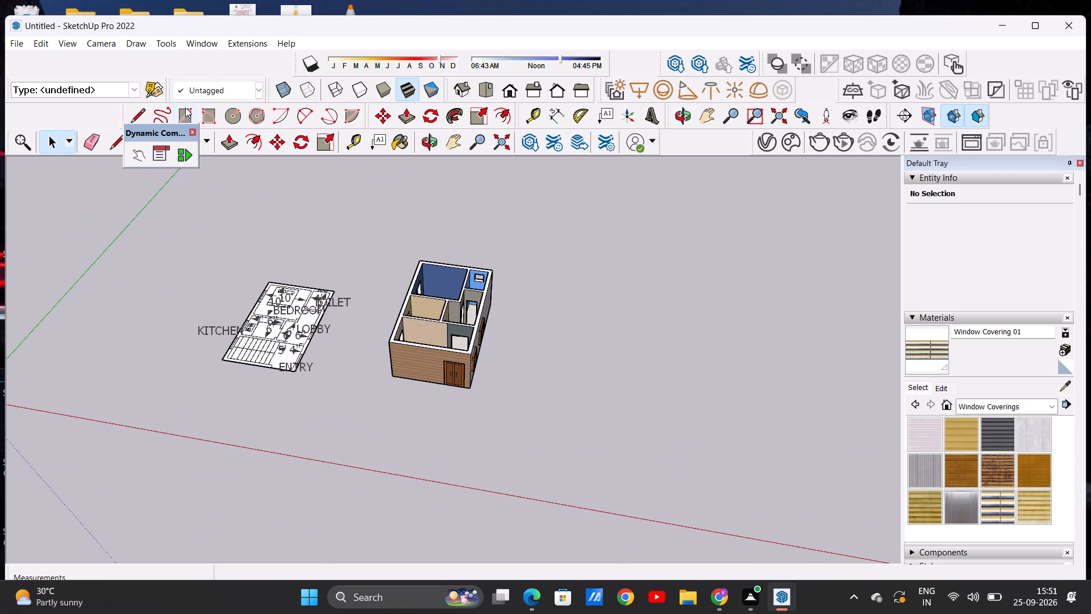
click(185, 107)
click(568, 267)
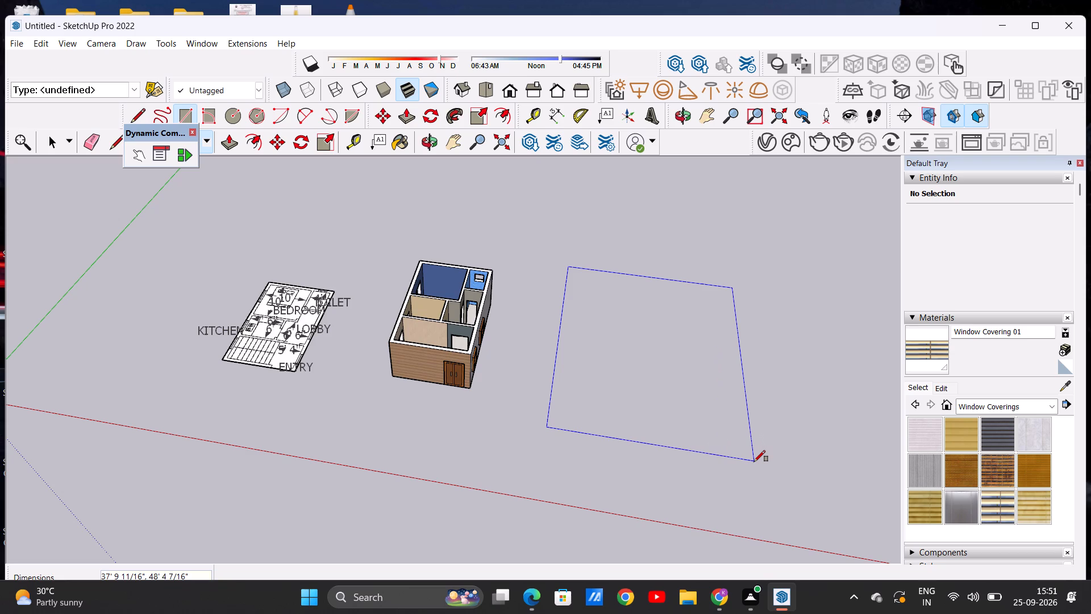
text(16')
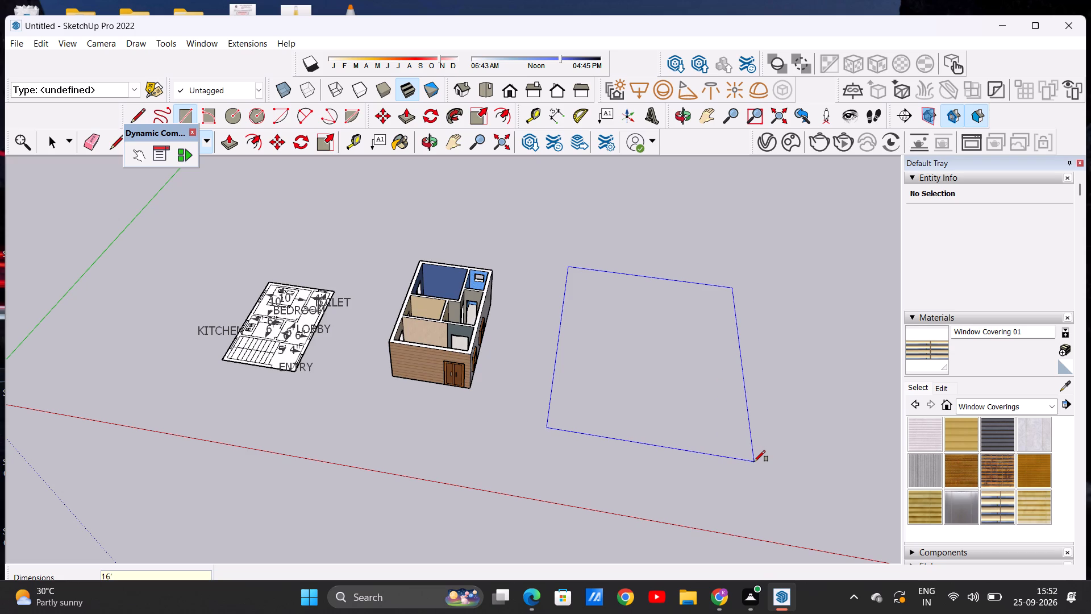
key(comma)
key(2)
text(5')
key(Return)
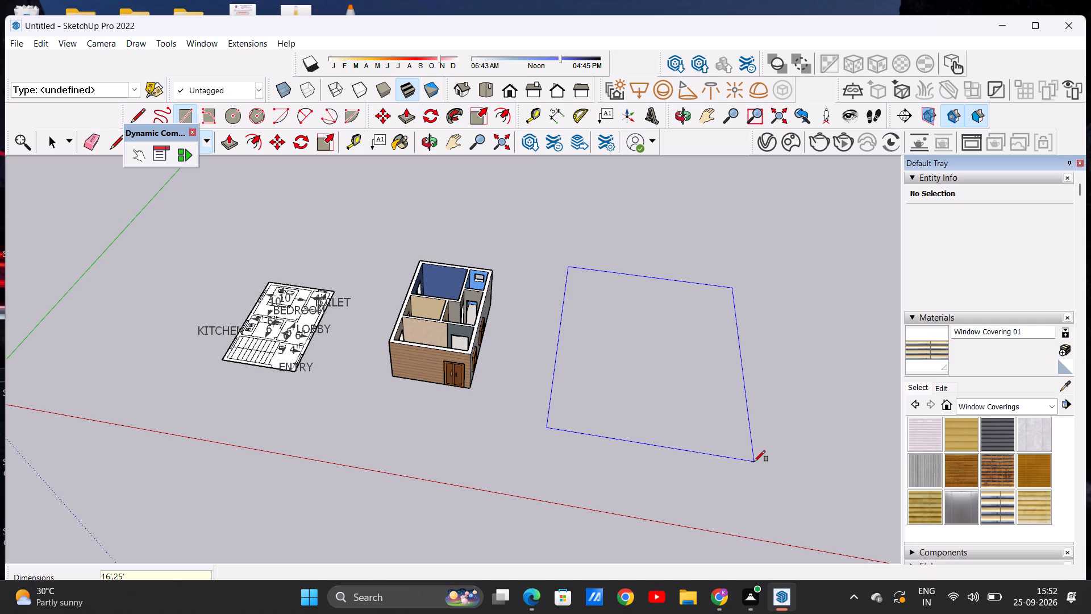
key(space)
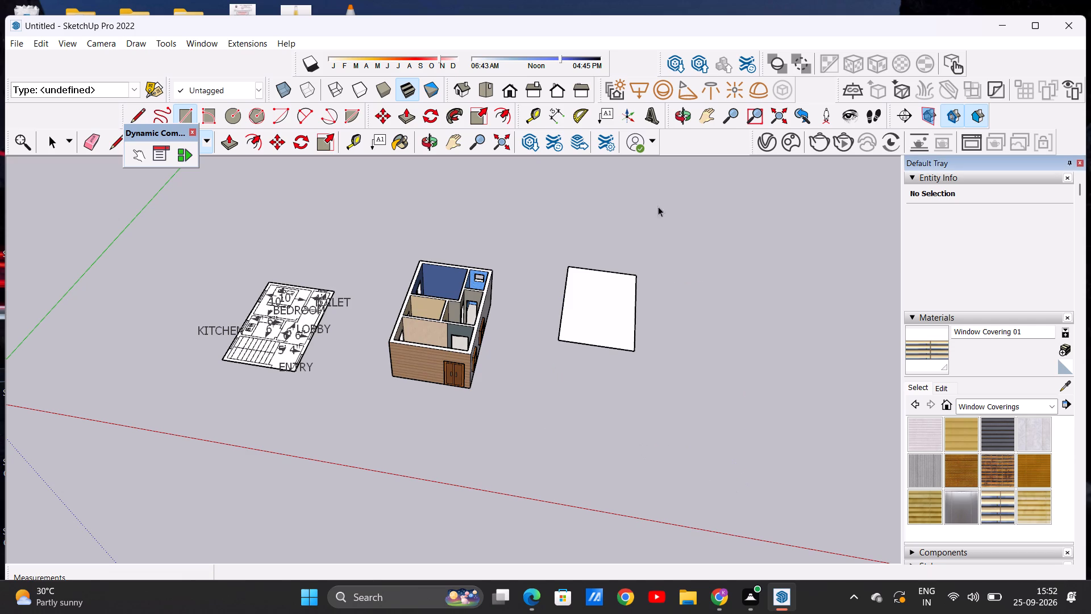
scroll(609, 293, up, 7)
scroll(593, 316, down, 6)
middle_drag(594, 346, 594, 391)
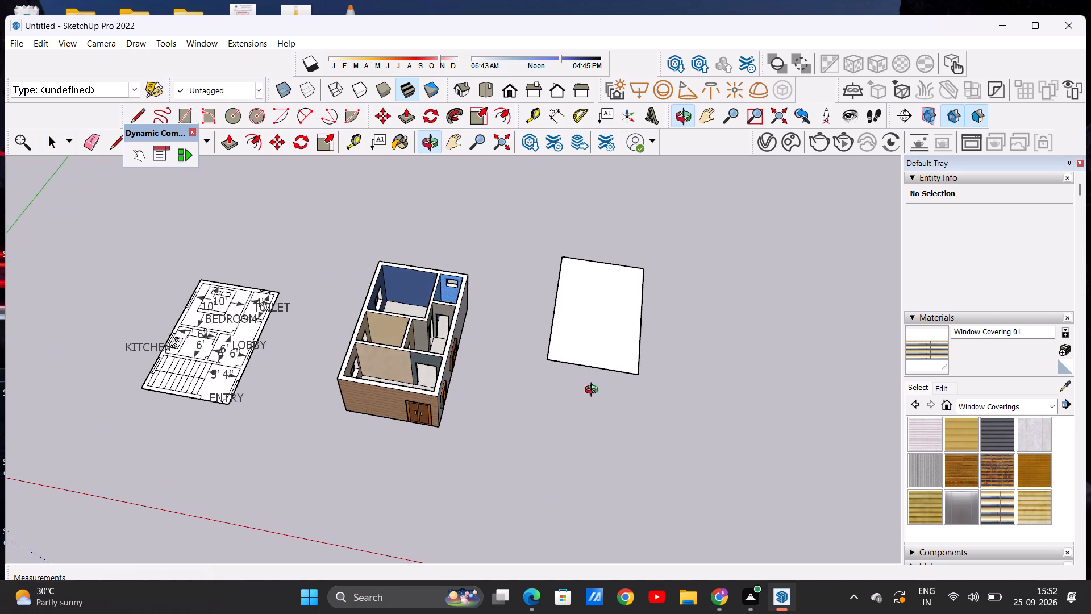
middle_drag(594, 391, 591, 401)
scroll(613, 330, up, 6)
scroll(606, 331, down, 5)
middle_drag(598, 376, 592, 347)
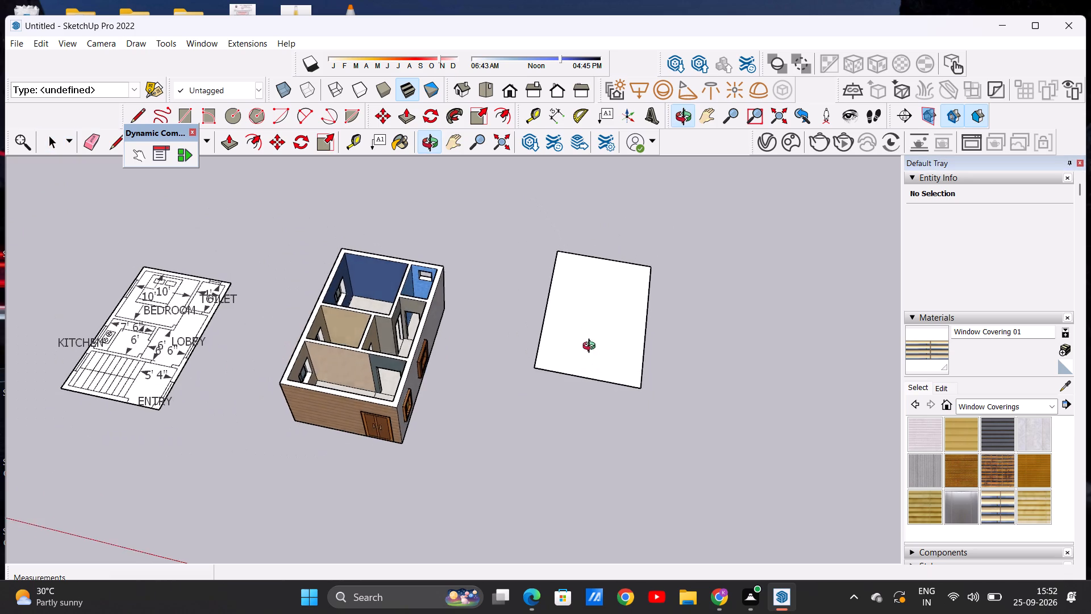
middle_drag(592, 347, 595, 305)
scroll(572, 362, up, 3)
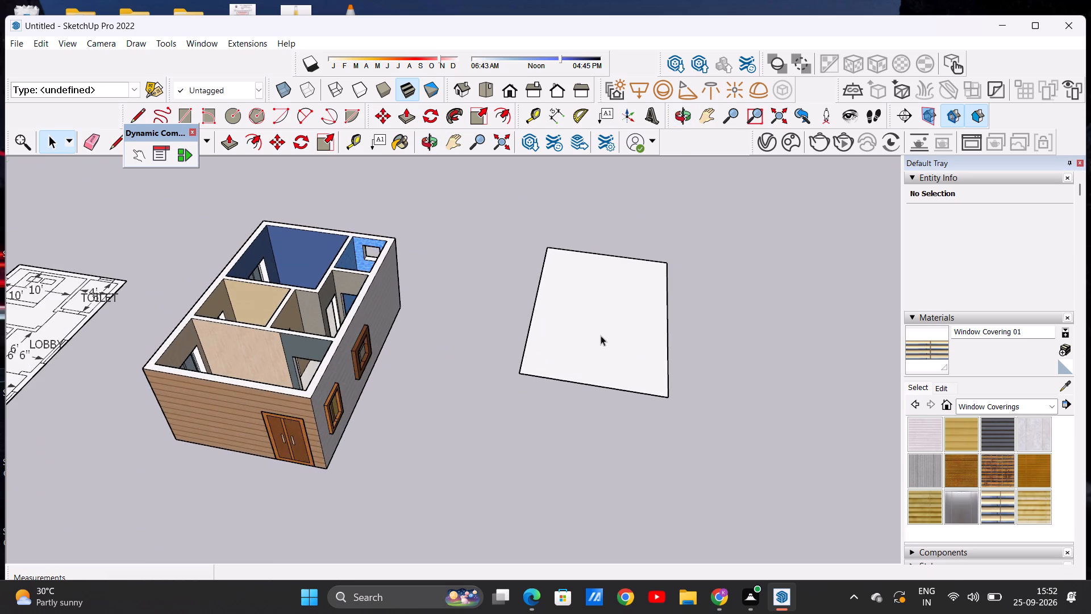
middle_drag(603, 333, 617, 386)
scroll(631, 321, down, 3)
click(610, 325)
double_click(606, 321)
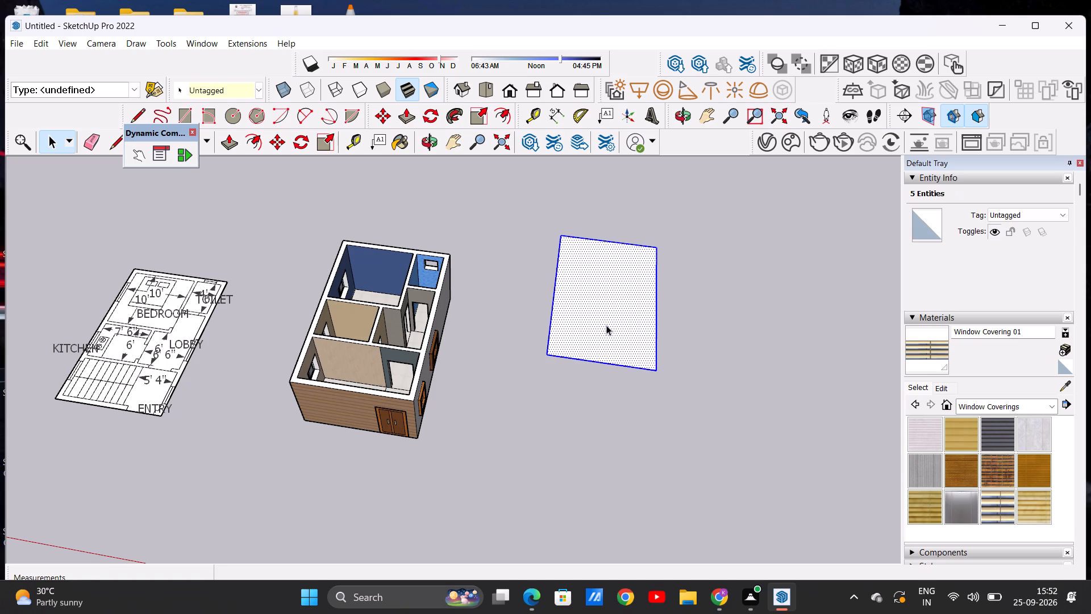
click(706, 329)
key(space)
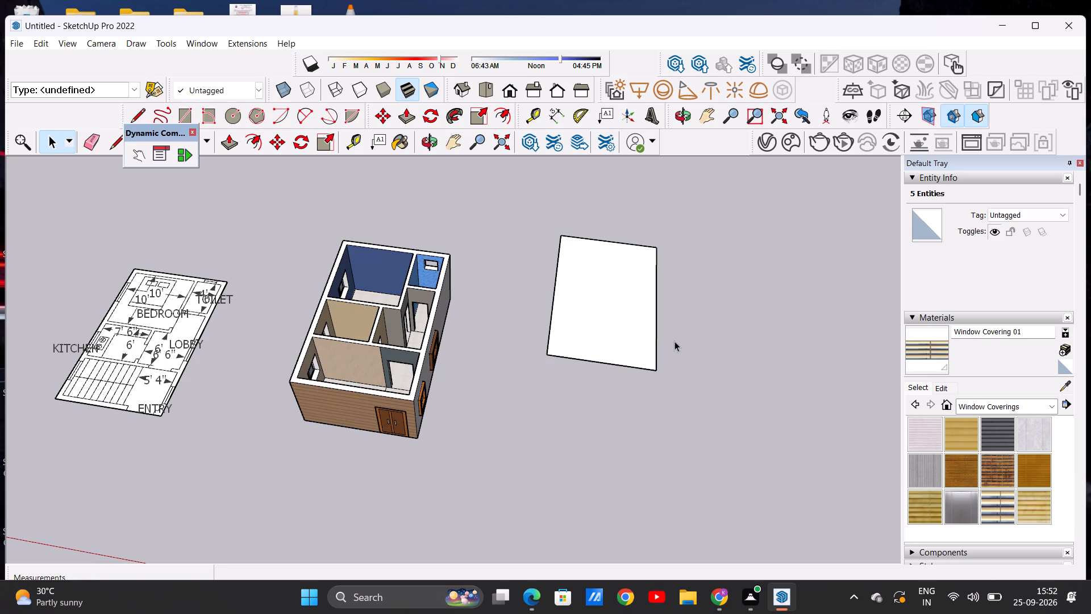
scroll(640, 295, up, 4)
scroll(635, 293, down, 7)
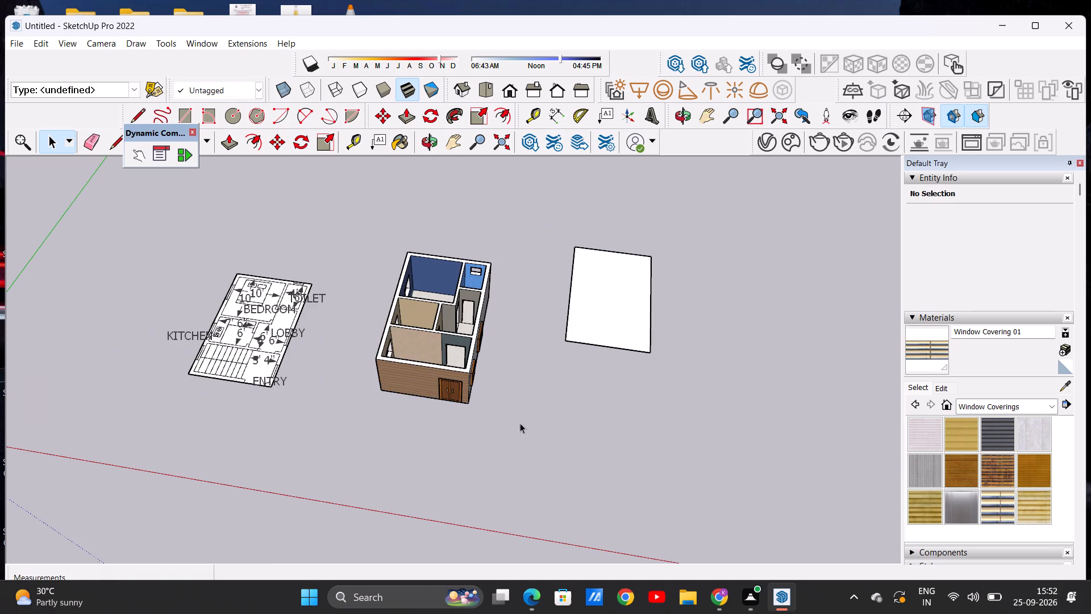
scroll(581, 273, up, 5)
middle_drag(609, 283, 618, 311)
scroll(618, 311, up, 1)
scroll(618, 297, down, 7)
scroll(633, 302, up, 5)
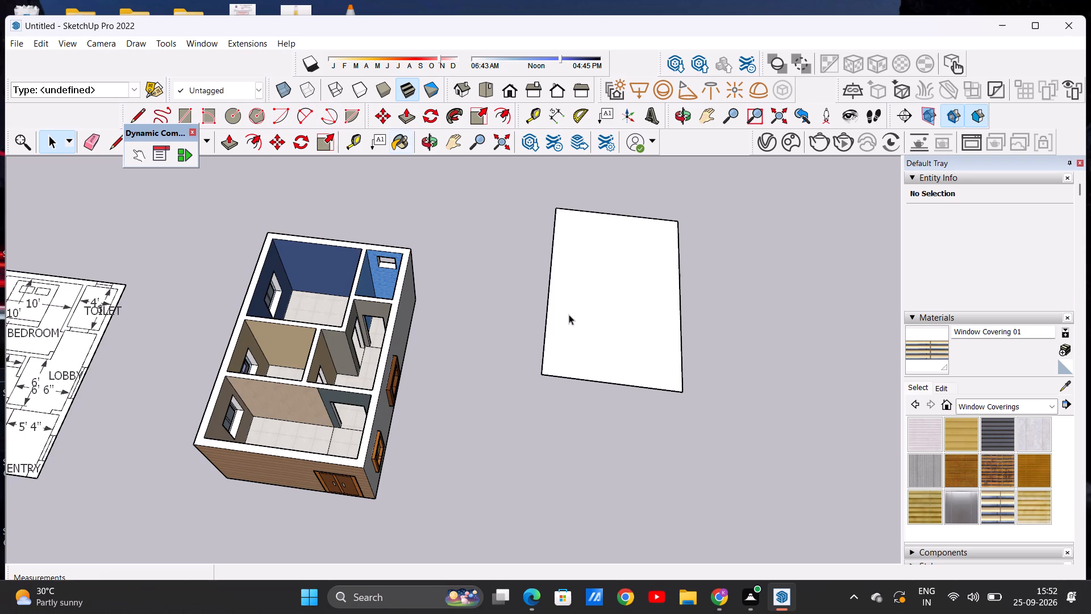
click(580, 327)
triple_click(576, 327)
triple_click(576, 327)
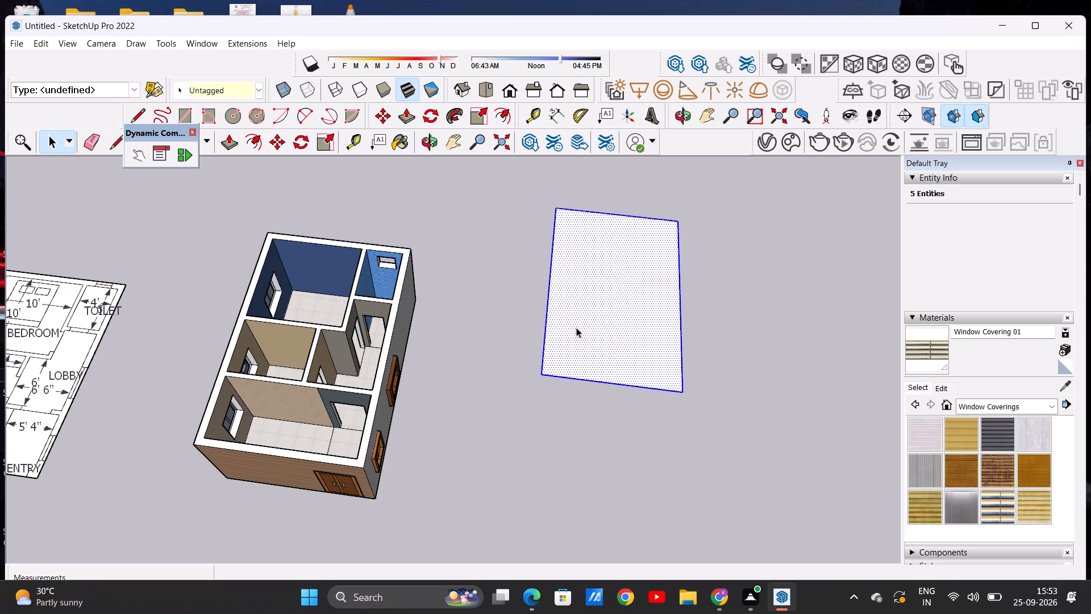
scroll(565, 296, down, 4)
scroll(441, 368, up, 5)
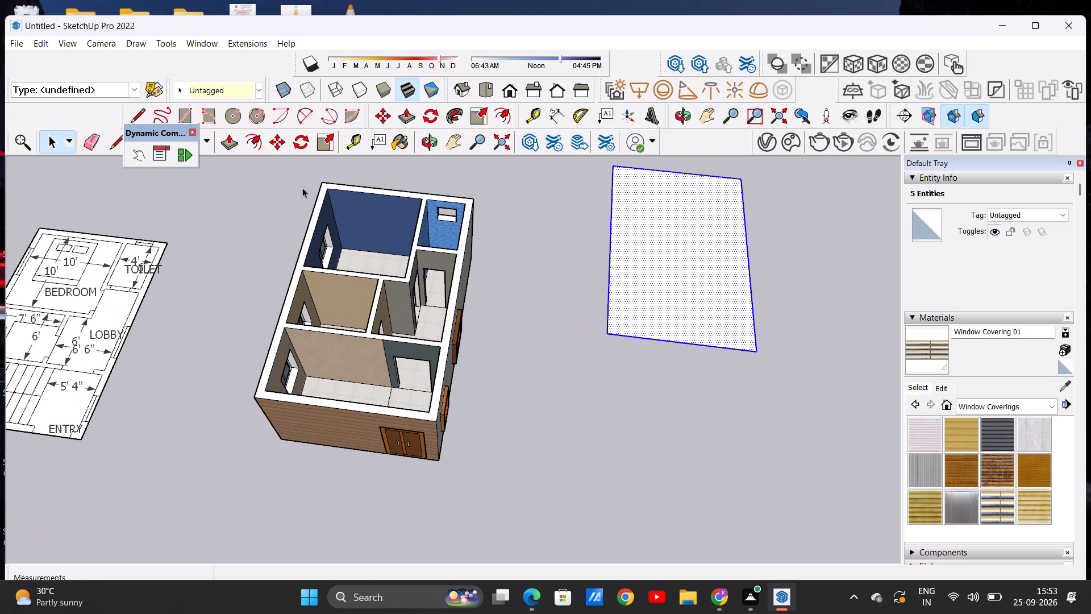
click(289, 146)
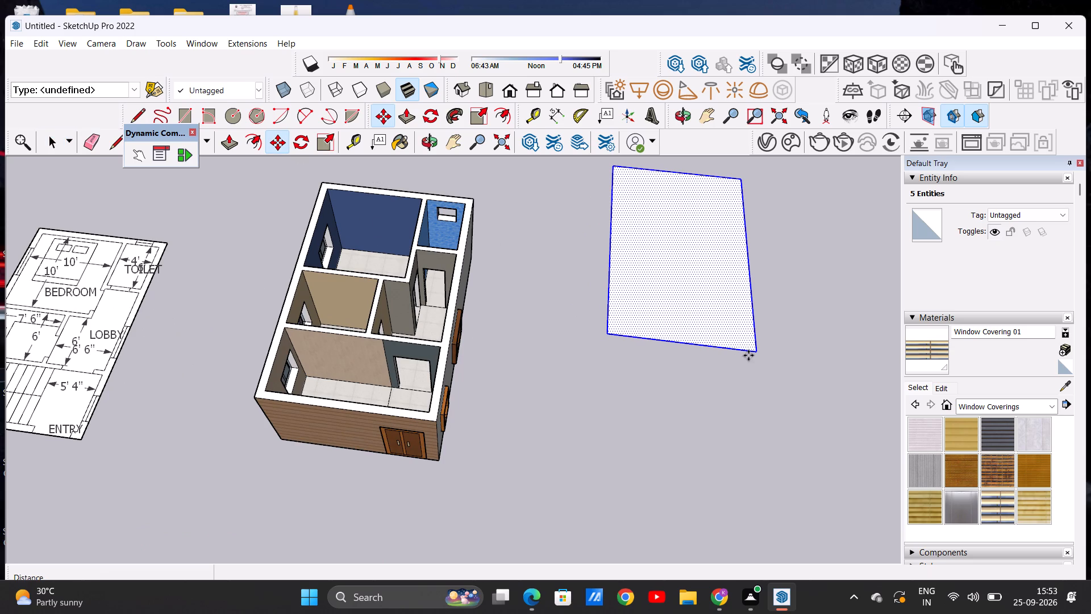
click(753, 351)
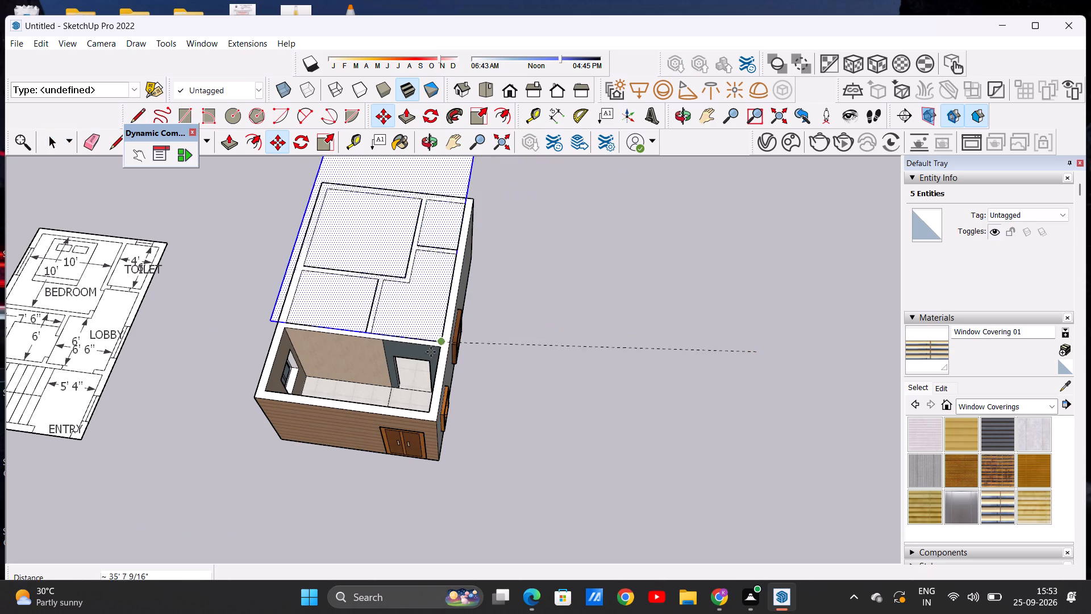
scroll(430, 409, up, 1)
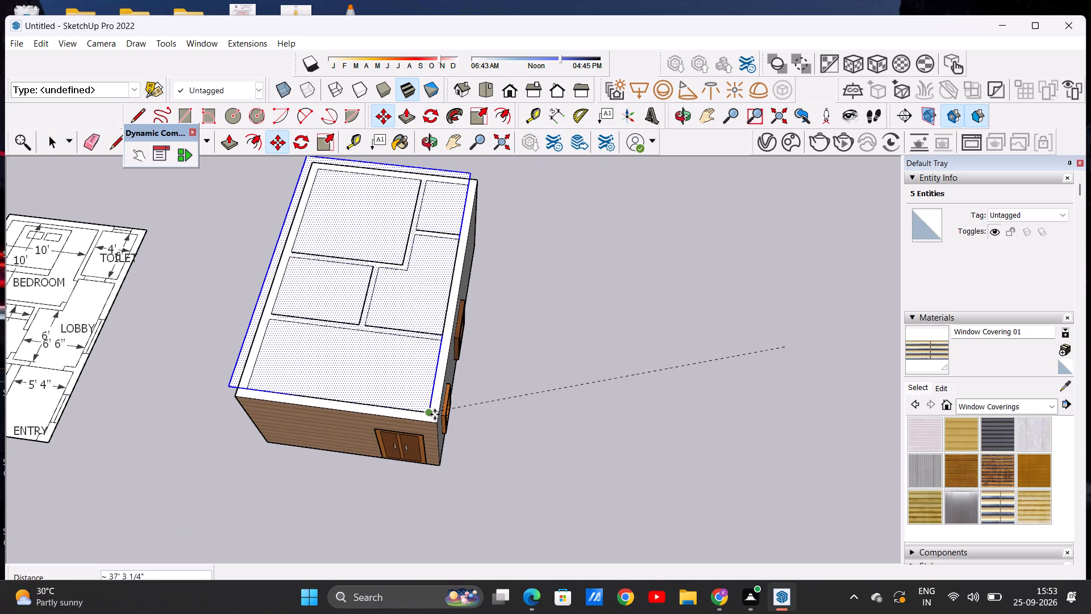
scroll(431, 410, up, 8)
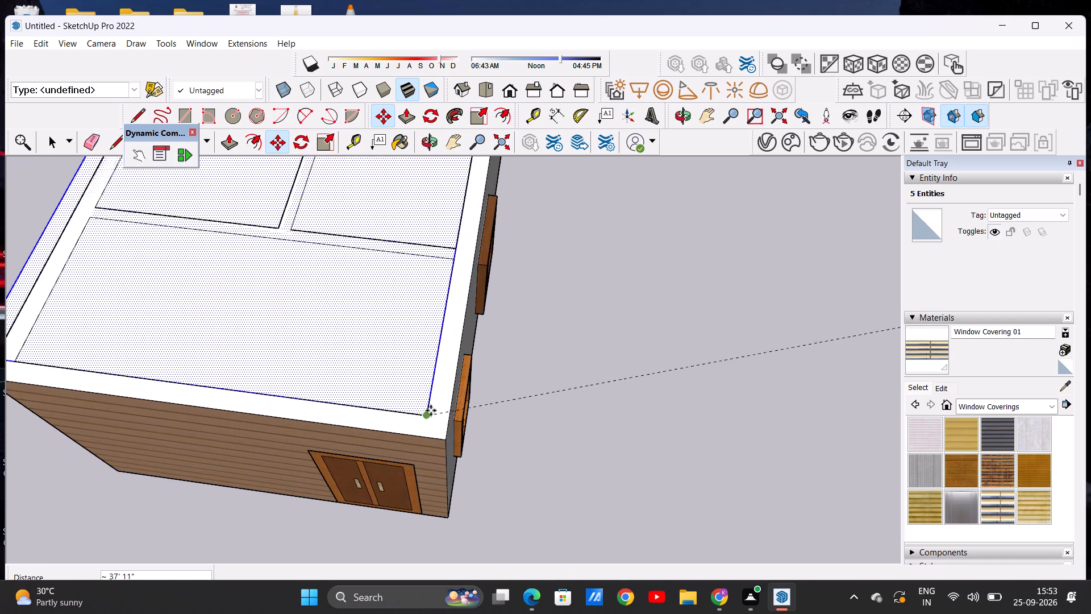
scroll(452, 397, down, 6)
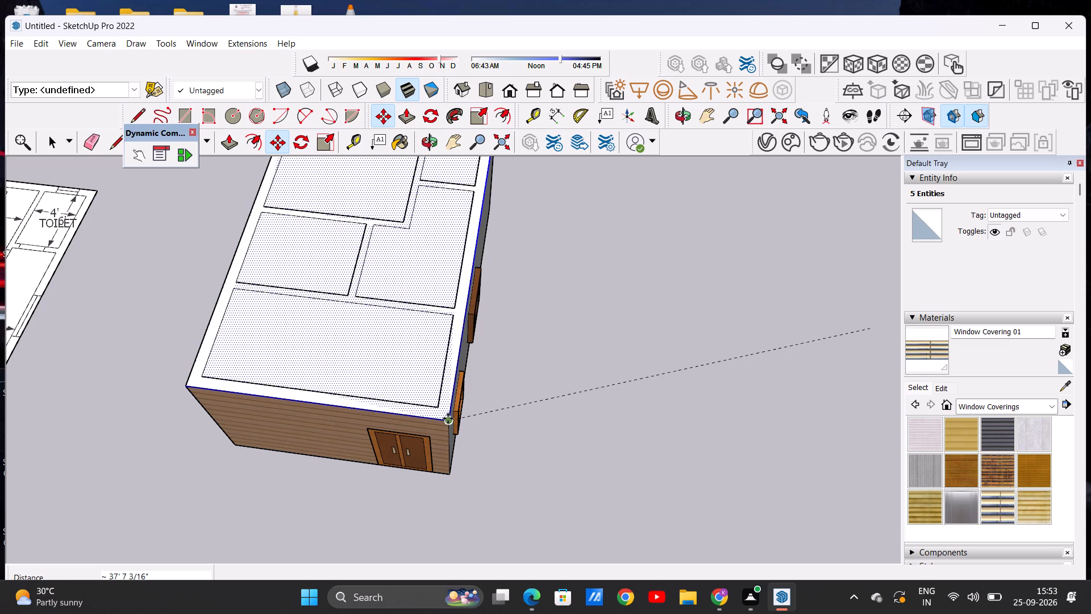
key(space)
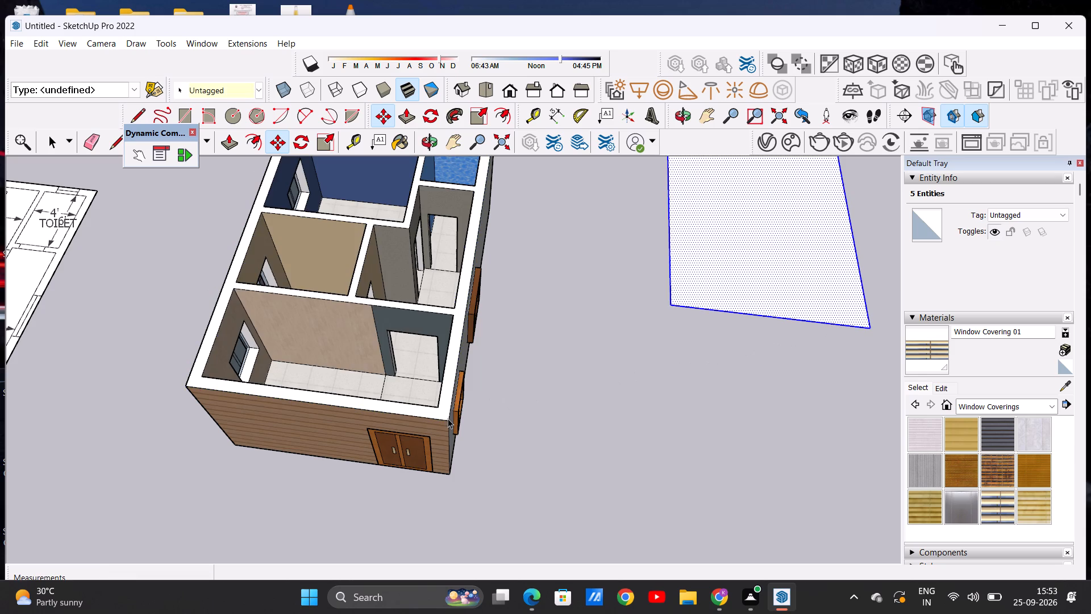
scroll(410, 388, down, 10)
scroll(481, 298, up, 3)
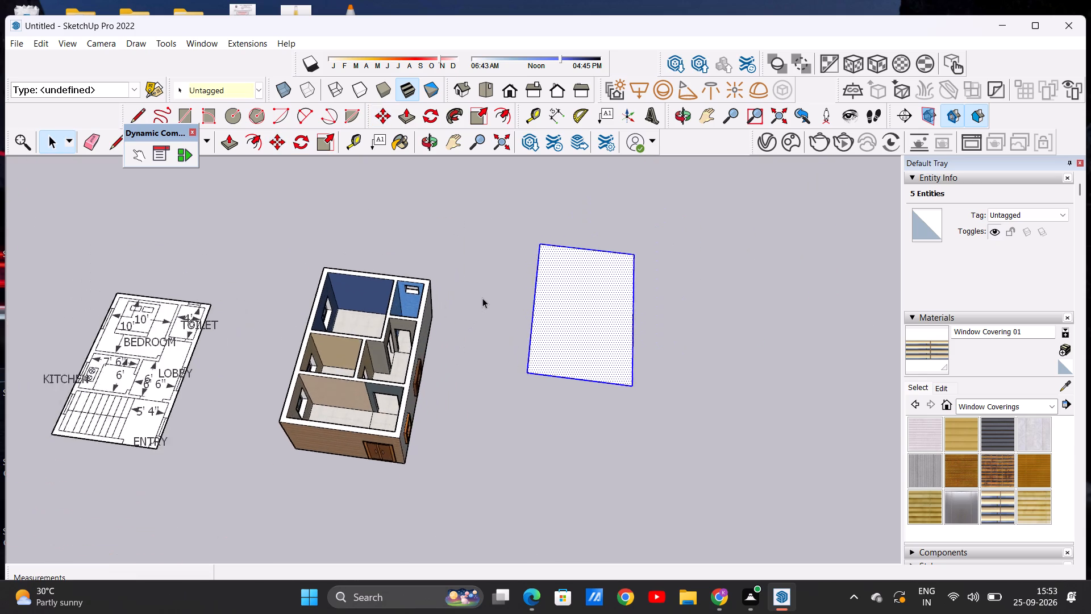
Undo the selected rectangle drawn beside the house model.
scroll(482, 298, up, 2)
key(space)
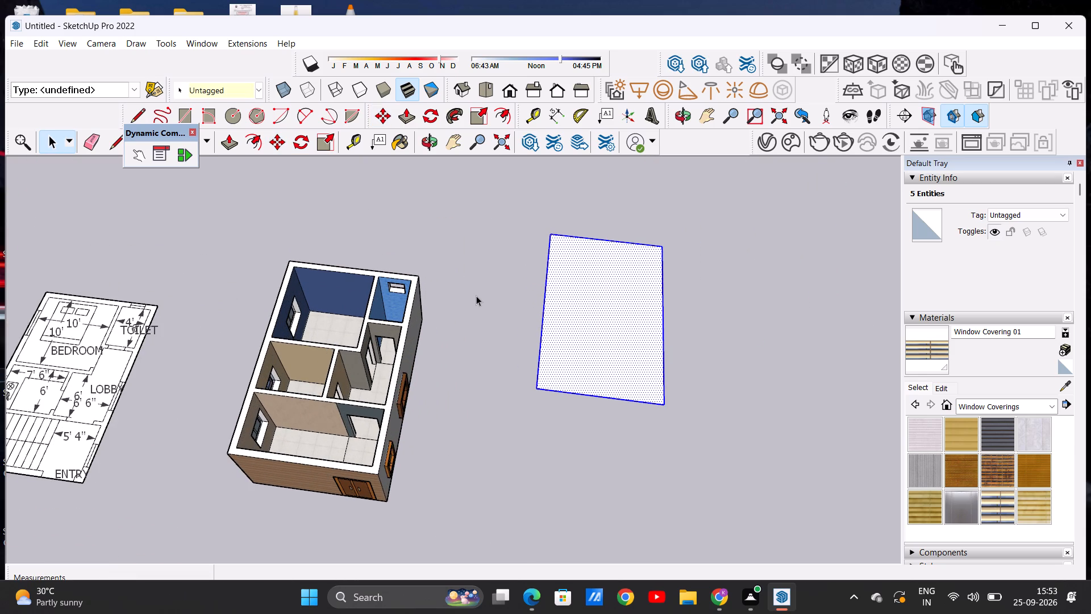
key(ctrl+z)
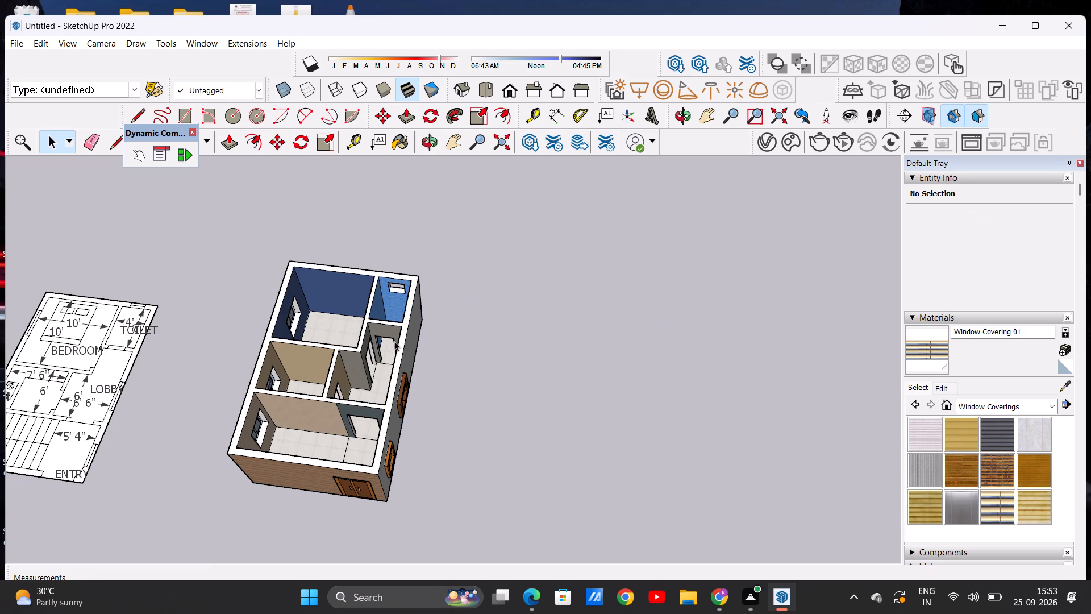
Draw a 16' by 25' rectangle on the ground in the empty area beside the house model.
scroll(396, 317, down, 11)
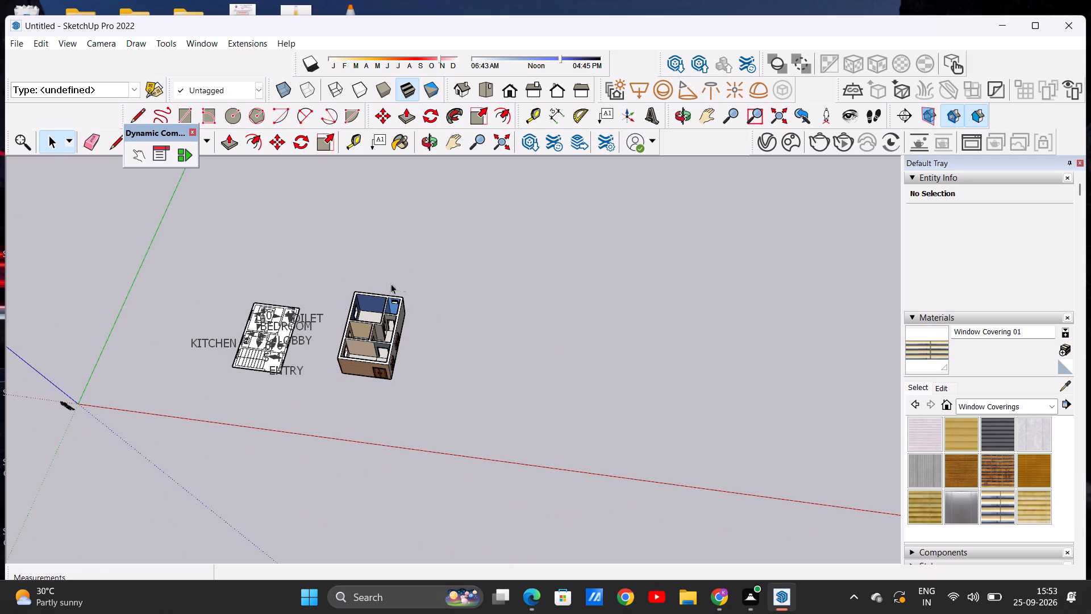
click(179, 108)
click(477, 202)
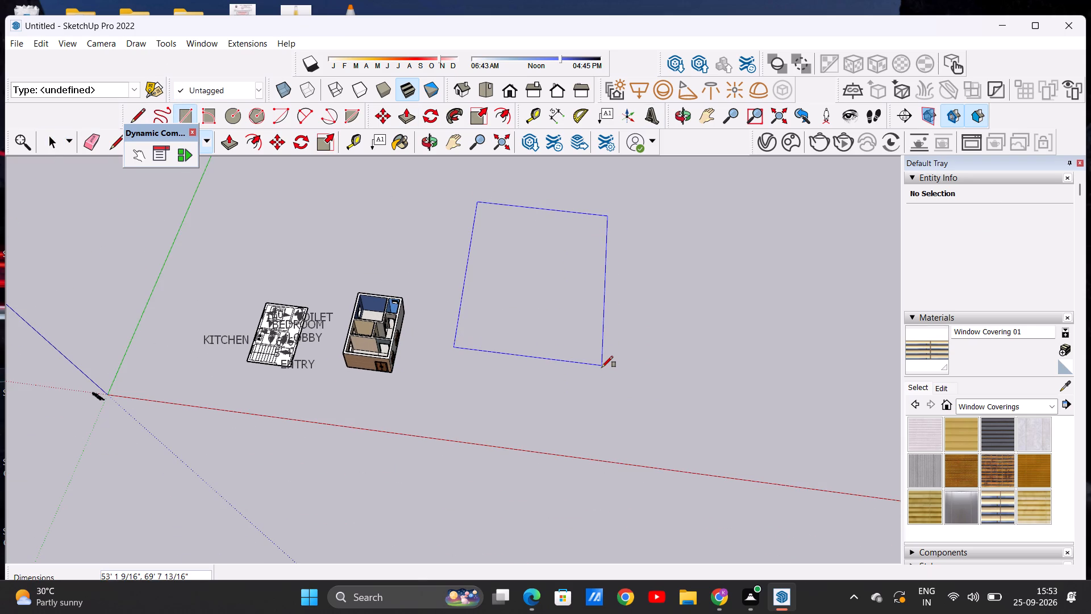
text(16',)
text(25')
key(Return)
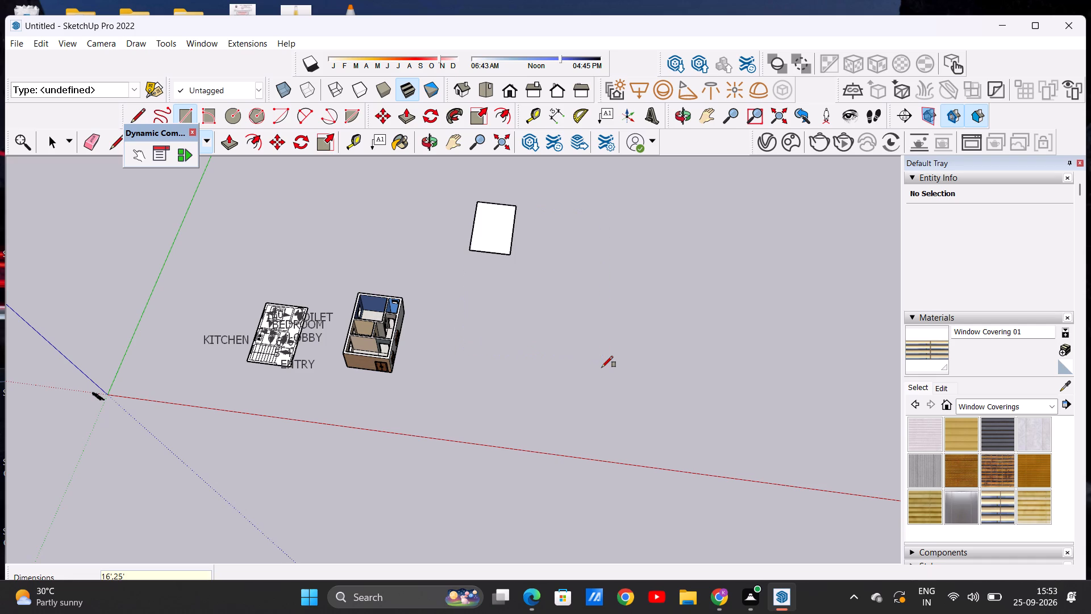
key(space)
Move the whole new rectangle along the ground to sit alongside the house model, near its front end.
triple_click(492, 231)
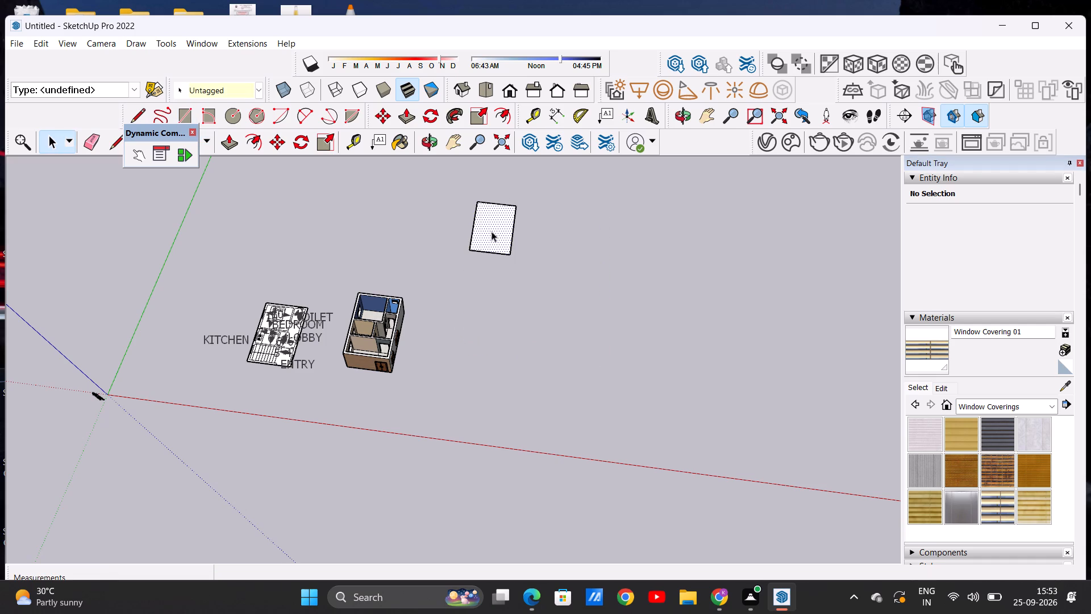
click(270, 139)
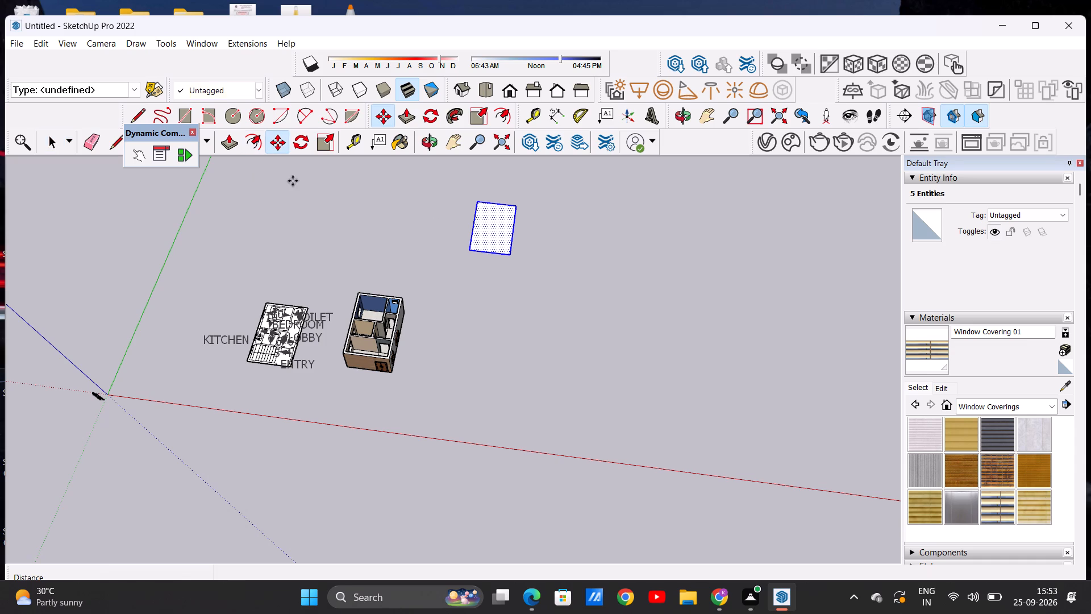
click(509, 254)
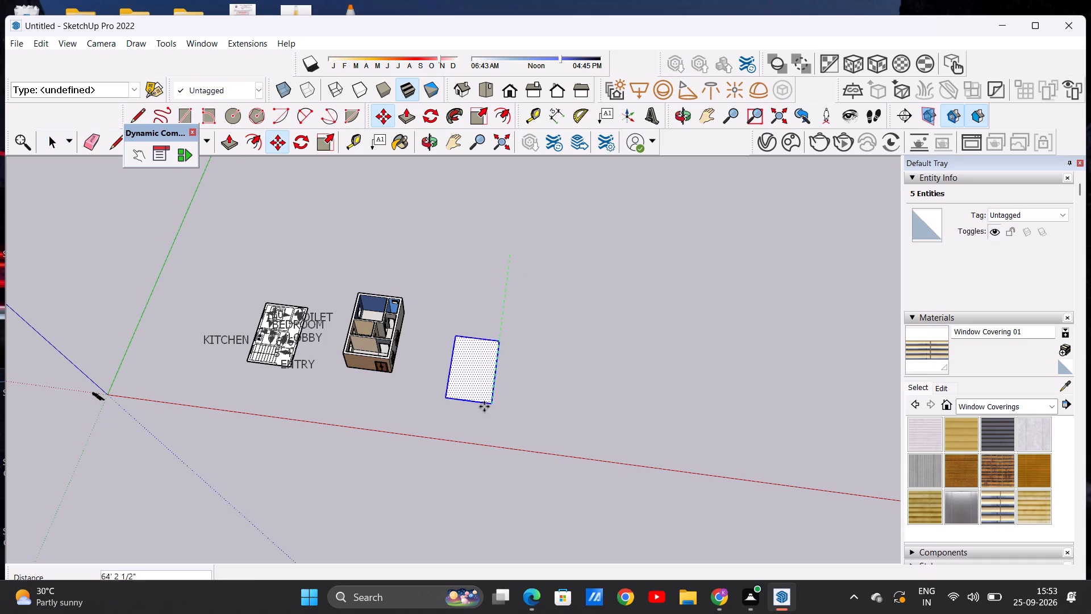
click(480, 401)
key(space)
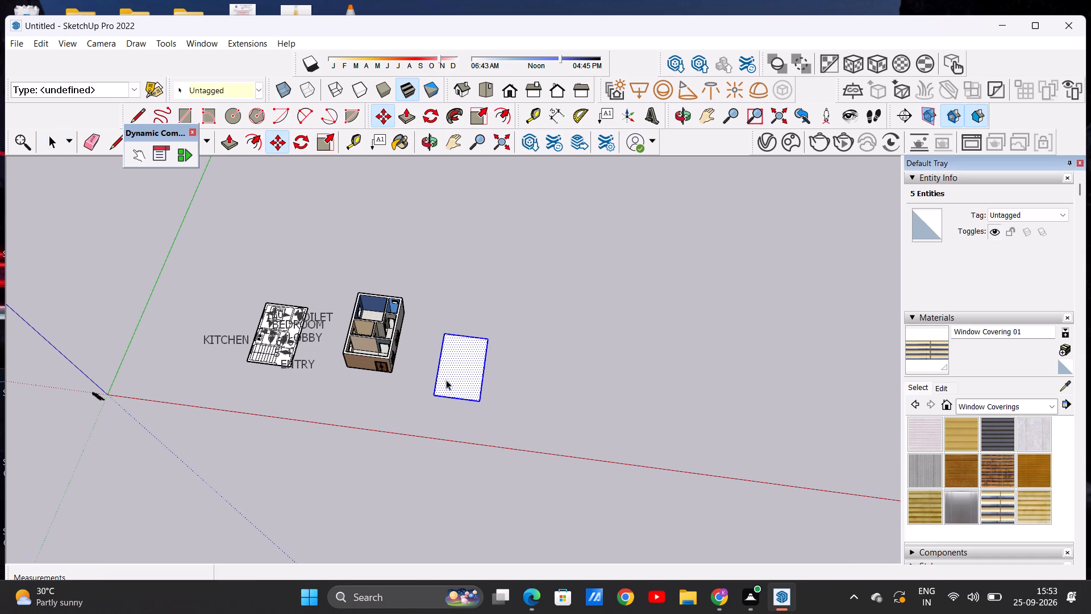
scroll(444, 362, up, 12)
click(648, 384)
Offset the rectangle's edges inward by 9".
scroll(481, 338, down, 5)
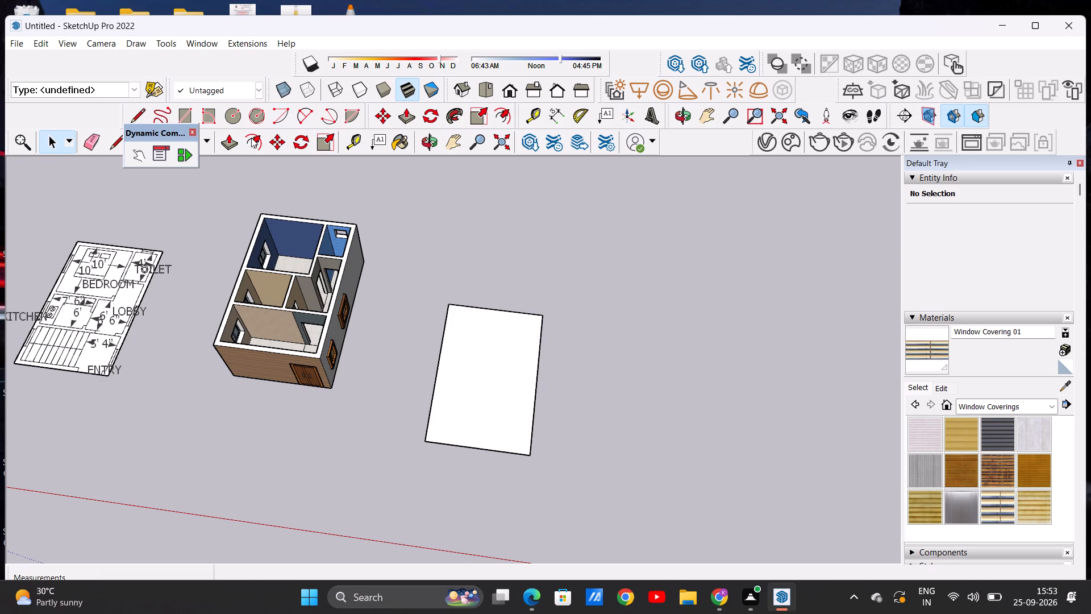
click(251, 145)
click(476, 310)
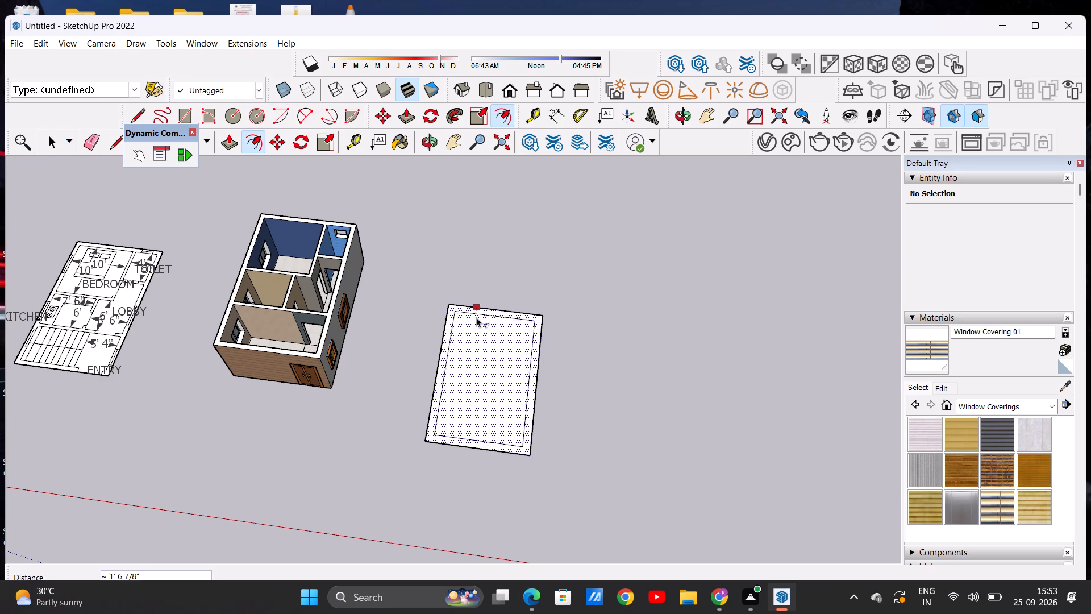
text(9")
key(Return)
key(space)
Erase the four outer edges of the offset rectangle, keeping only the inner rectangular face.
scroll(473, 319, down, 2)
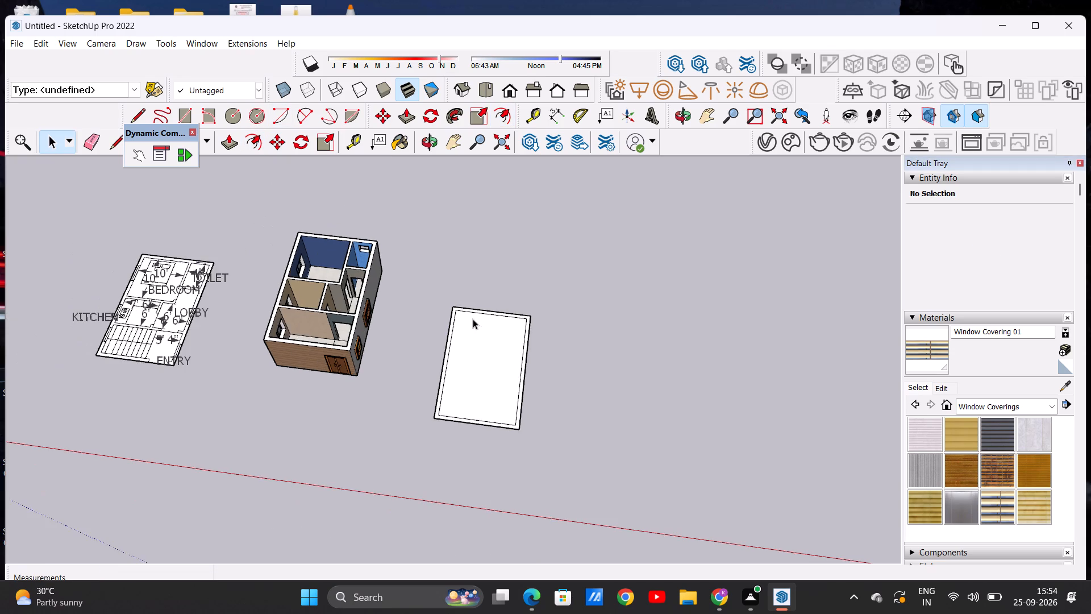
scroll(438, 376, up, 7)
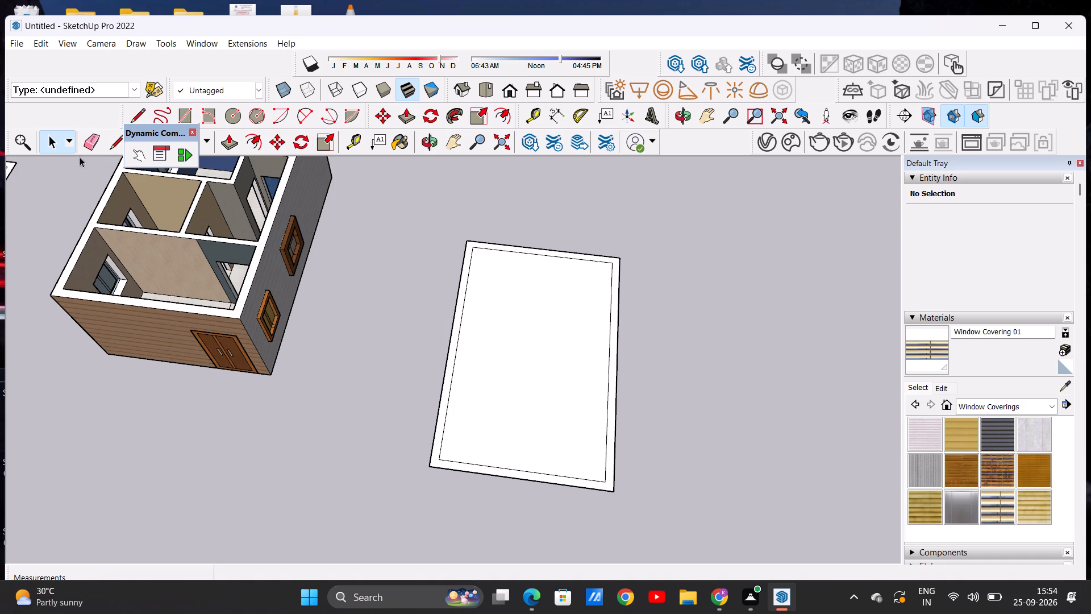
click(85, 146)
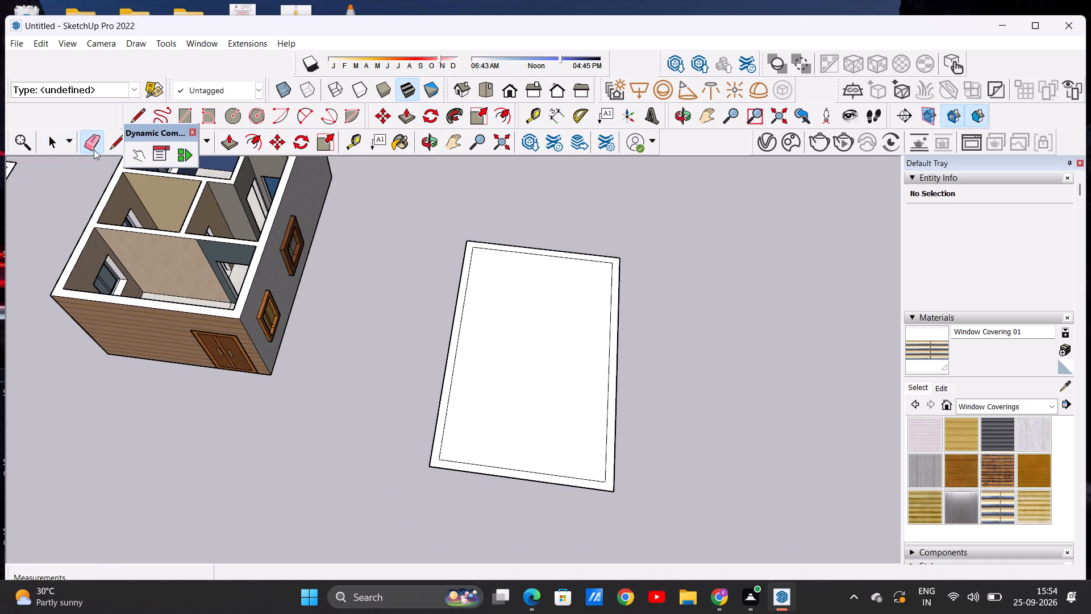
scroll(414, 357, up, 5)
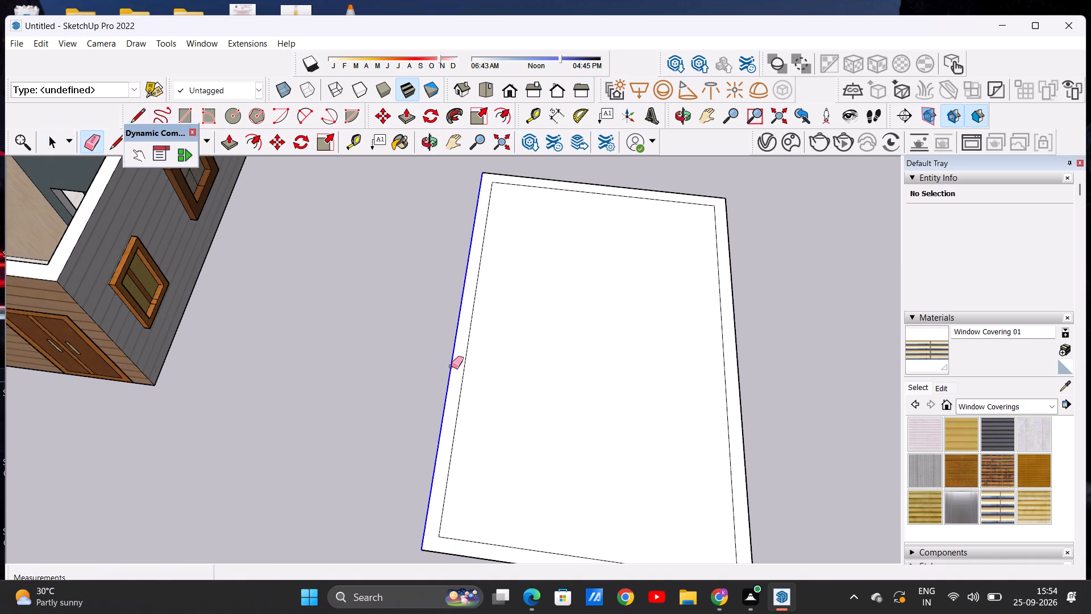
click(451, 366)
scroll(389, 349, down, 4)
scroll(801, 377, up, 5)
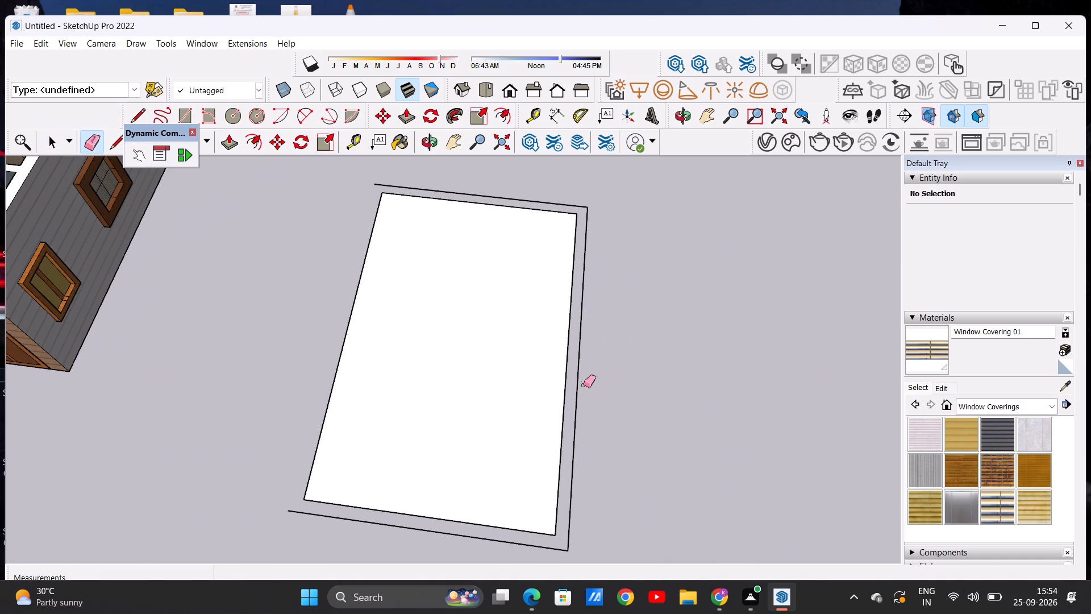
click(579, 390)
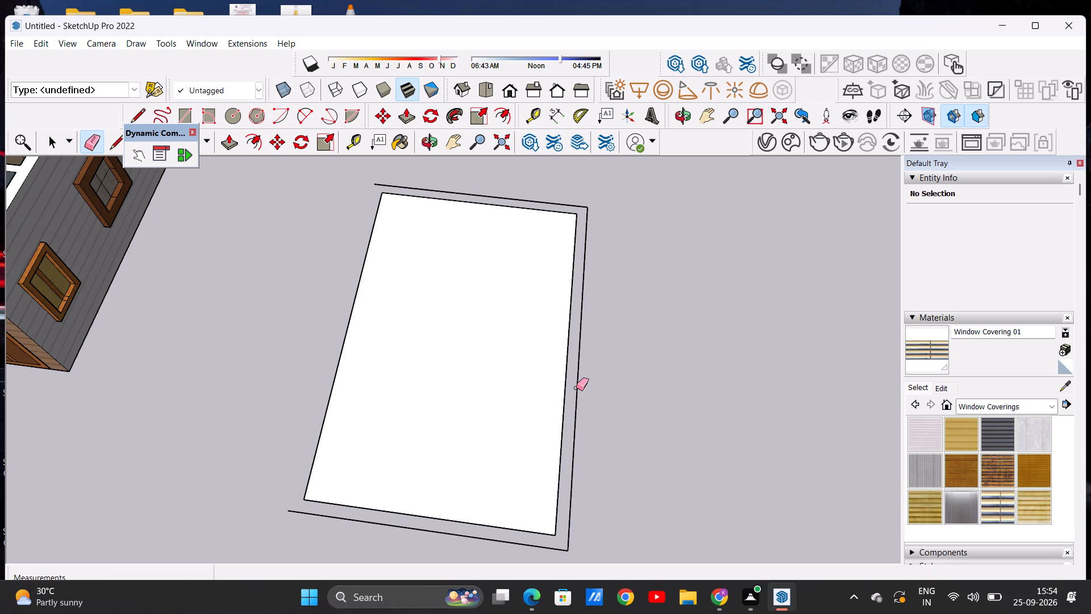
click(576, 388)
drag(577, 196, 593, 223)
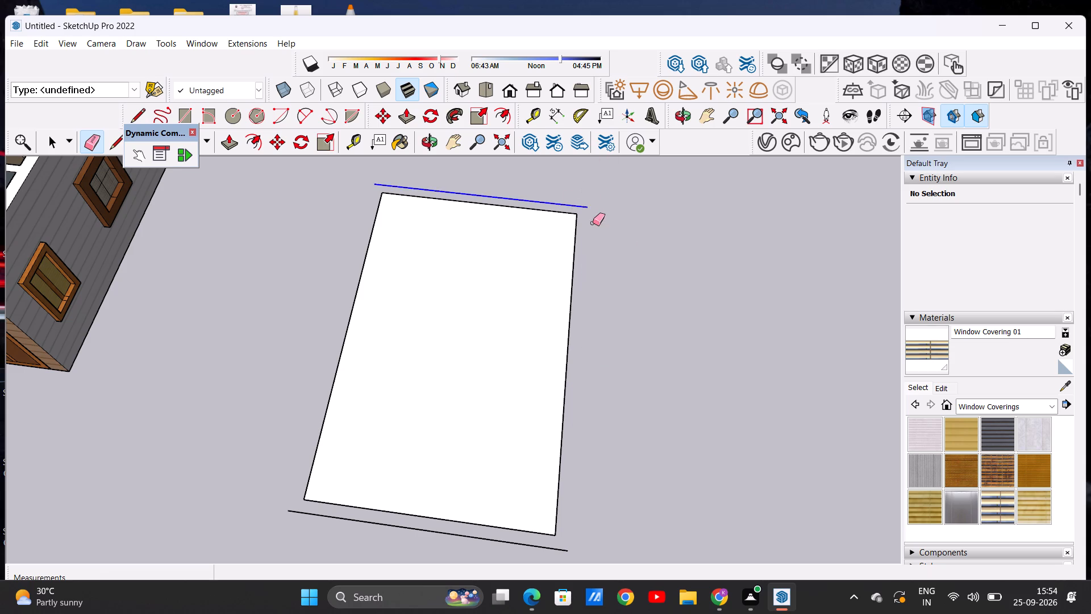
scroll(584, 204, down, 7)
scroll(529, 358, up, 5)
drag(465, 425, 470, 448)
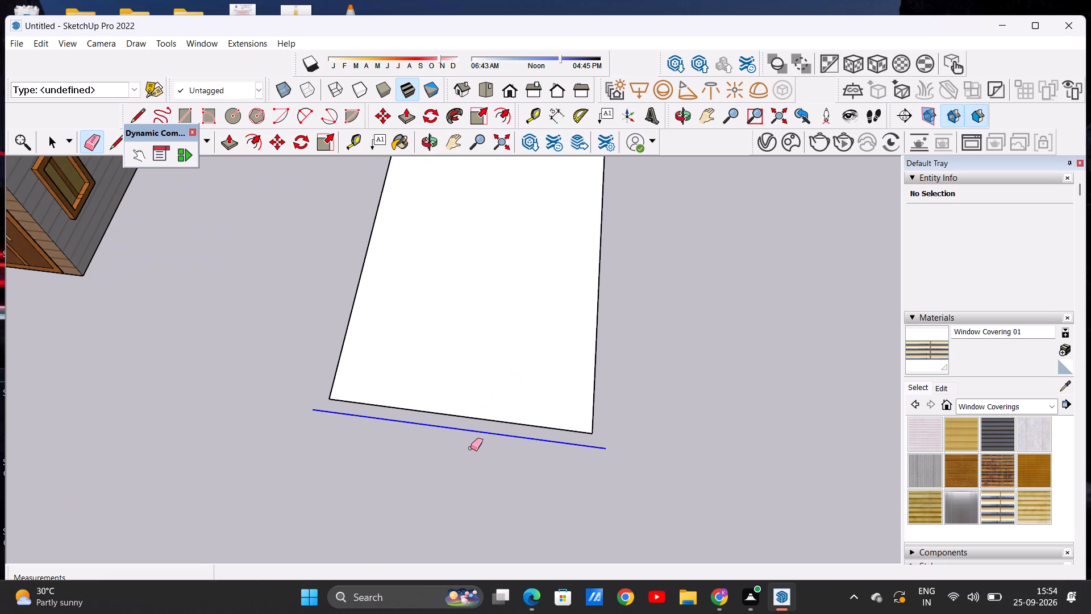
key(space)
Push/Pull the remaining rectangular face upward 9" to form a slab.
scroll(467, 386, down, 9)
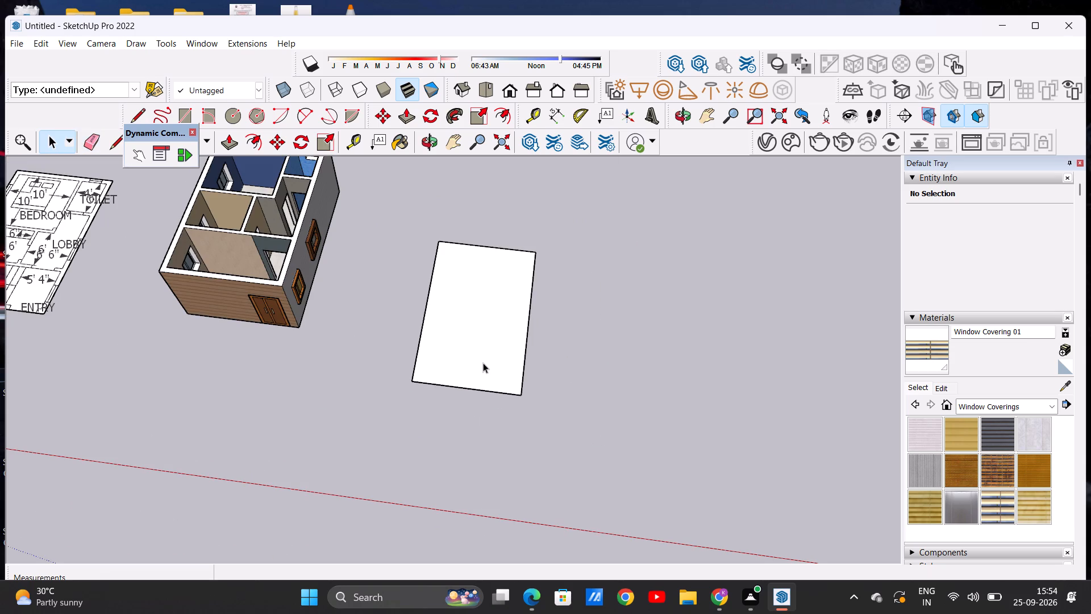
triple_click(484, 369)
scroll(459, 381, down, 8)
scroll(405, 312, up, 6)
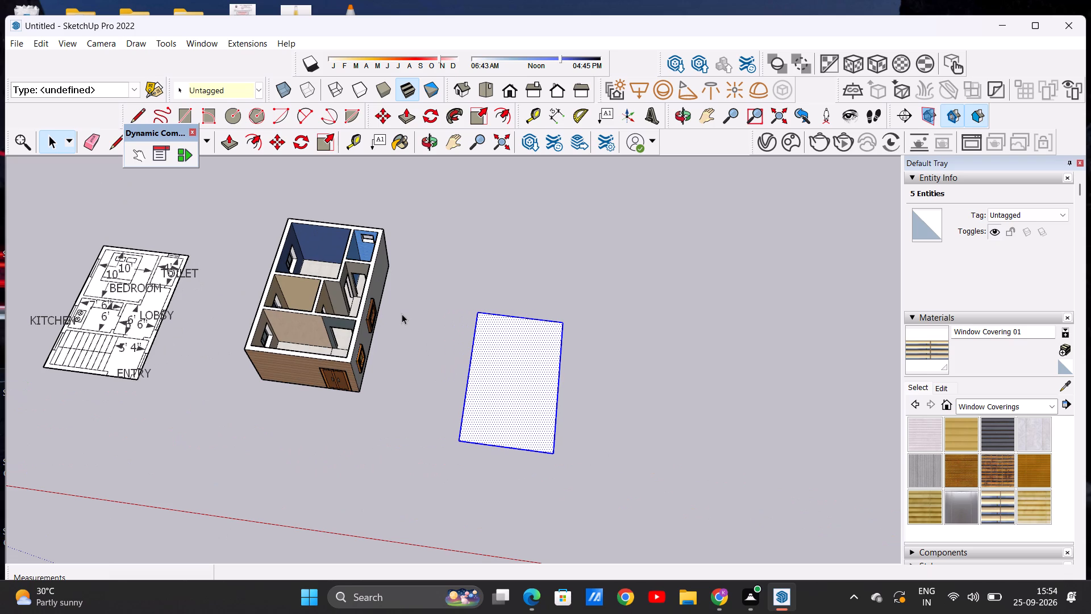
middle_drag(367, 358, 292, 301)
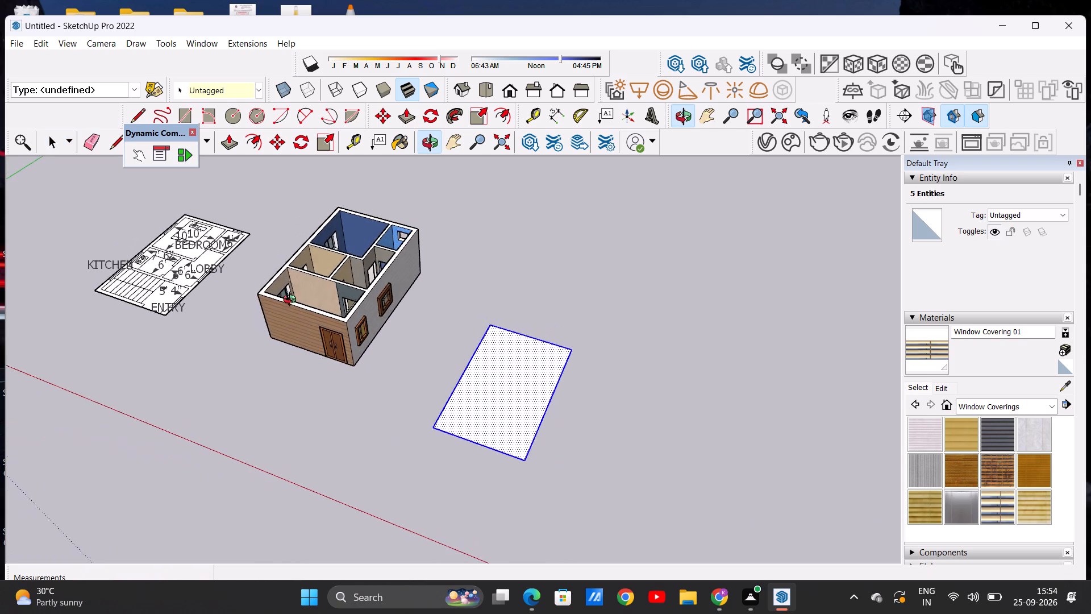
middle_drag(292, 301, 290, 305)
scroll(341, 274, up, 6)
key(space)
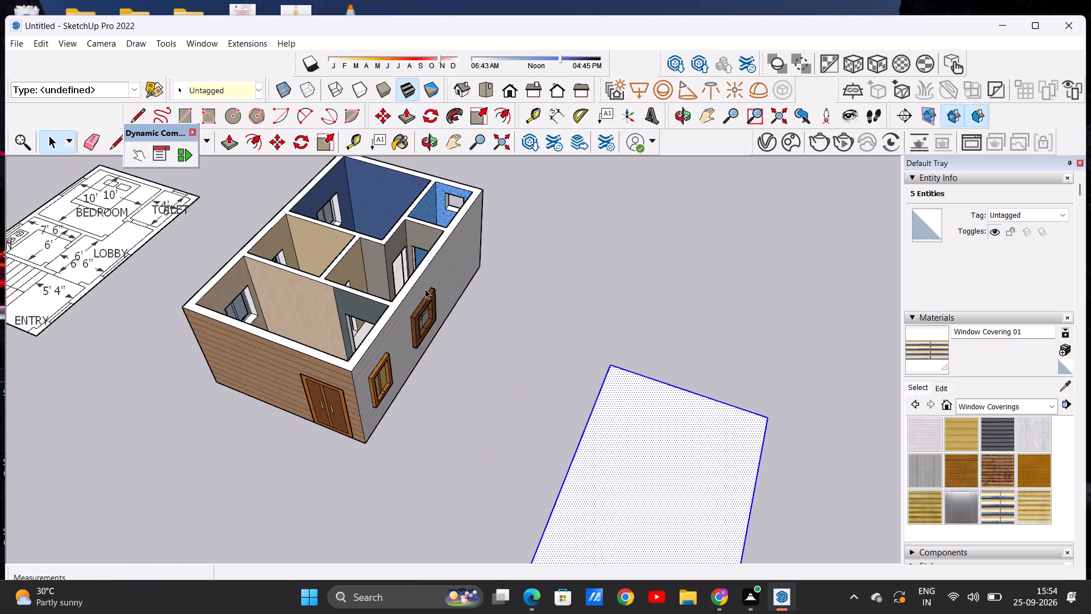
scroll(428, 291, down, 6)
drag(537, 409, 542, 414)
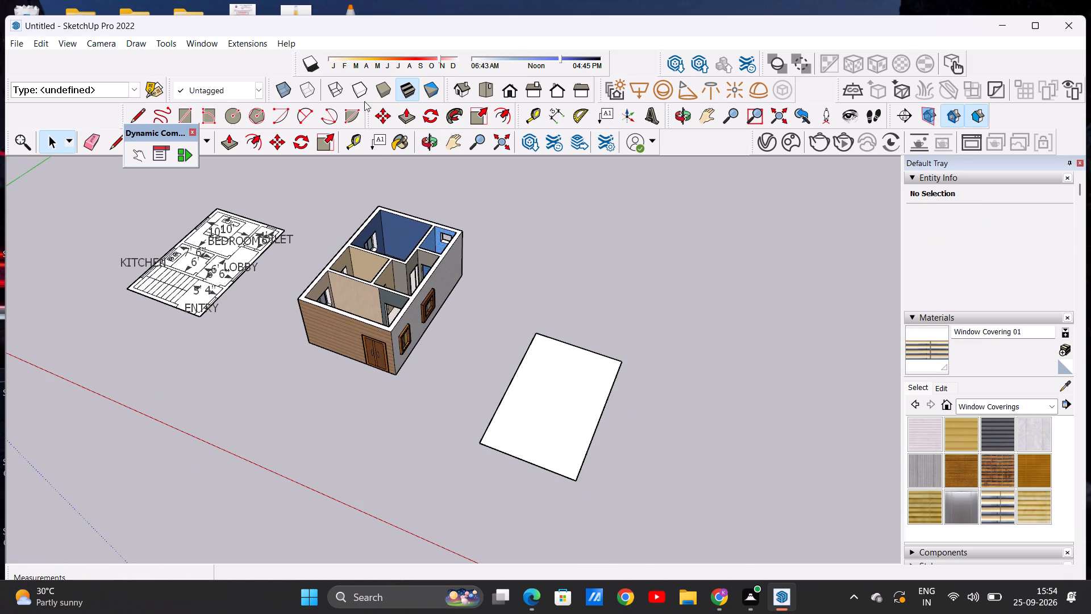
click(223, 144)
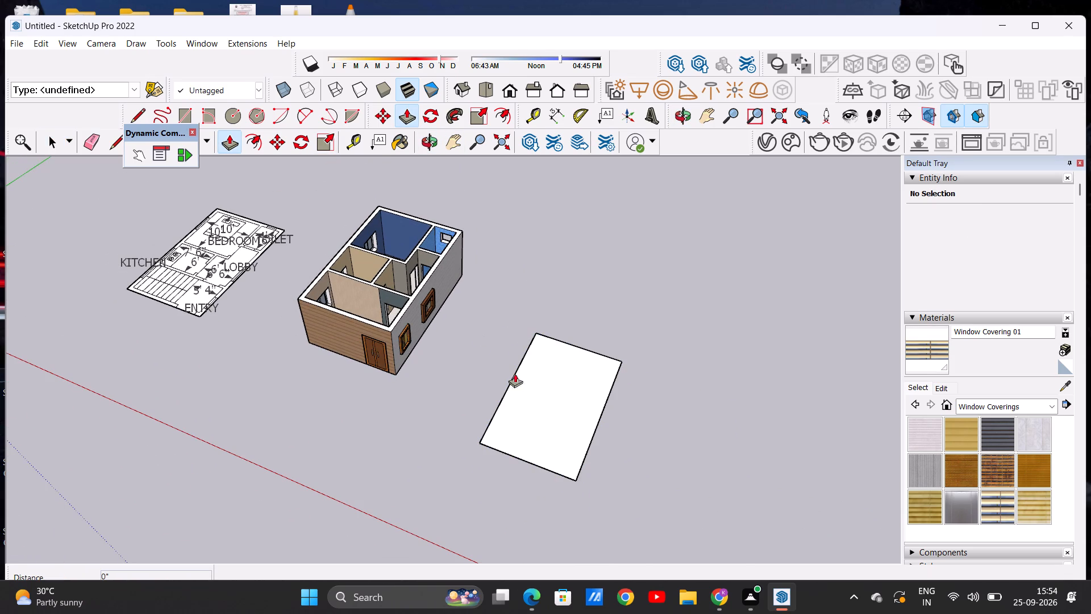
click(554, 450)
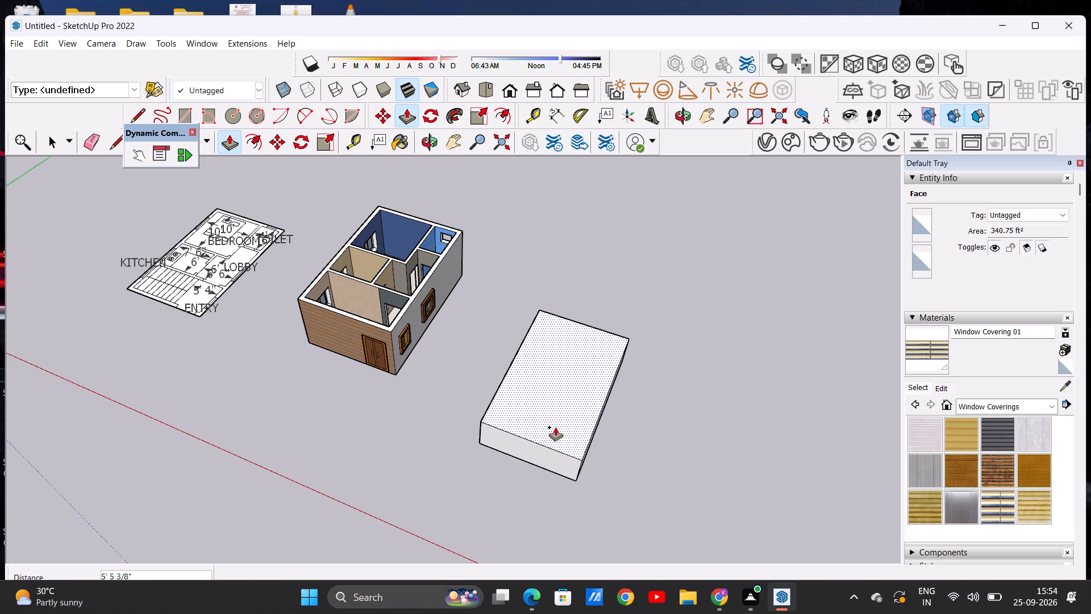
key(9)
key(shift+quotedbl)
key(Return)
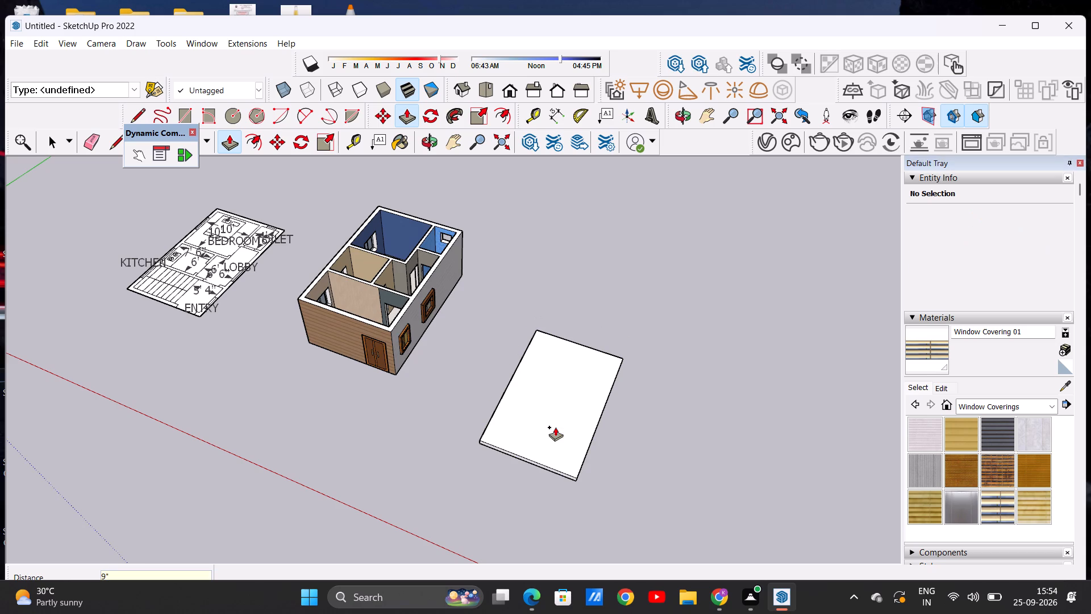
key(space)
Select all the slab's connected faces and edges and make them a group.
scroll(548, 446, down, 1)
middle_drag(531, 476, 507, 356)
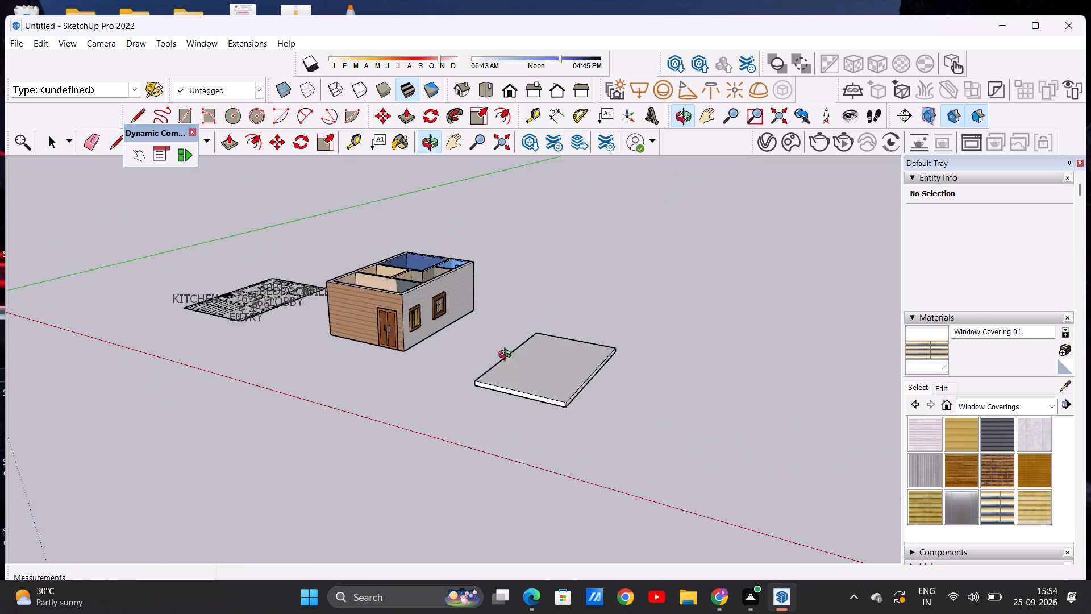
middle_drag(507, 356, 491, 392)
middle_drag(439, 291, 408, 363)
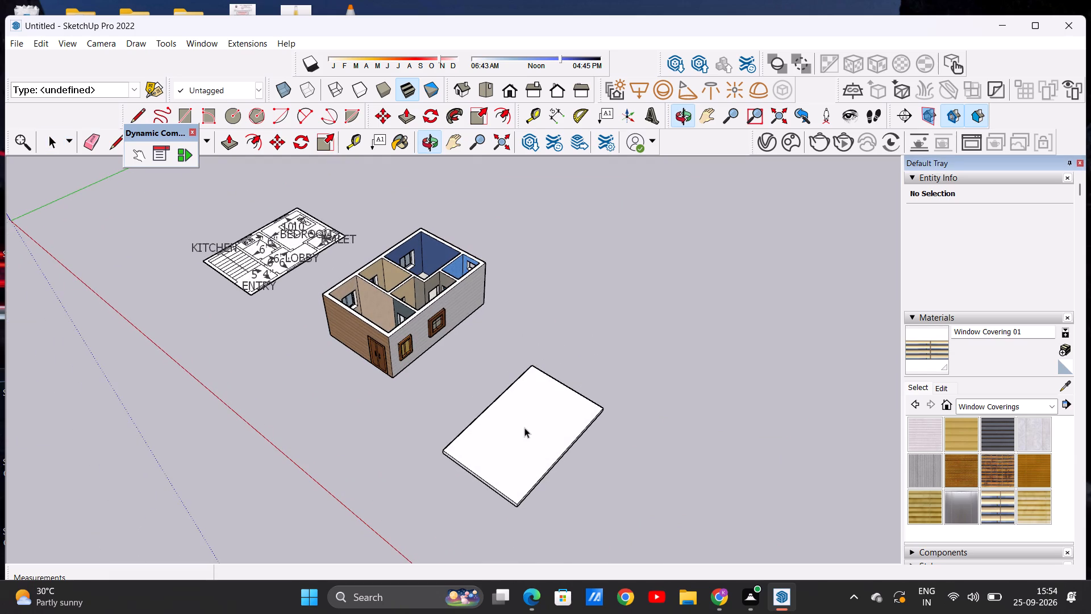
triple_click(525, 428)
click(526, 429)
click(522, 429)
right_click(520, 429)
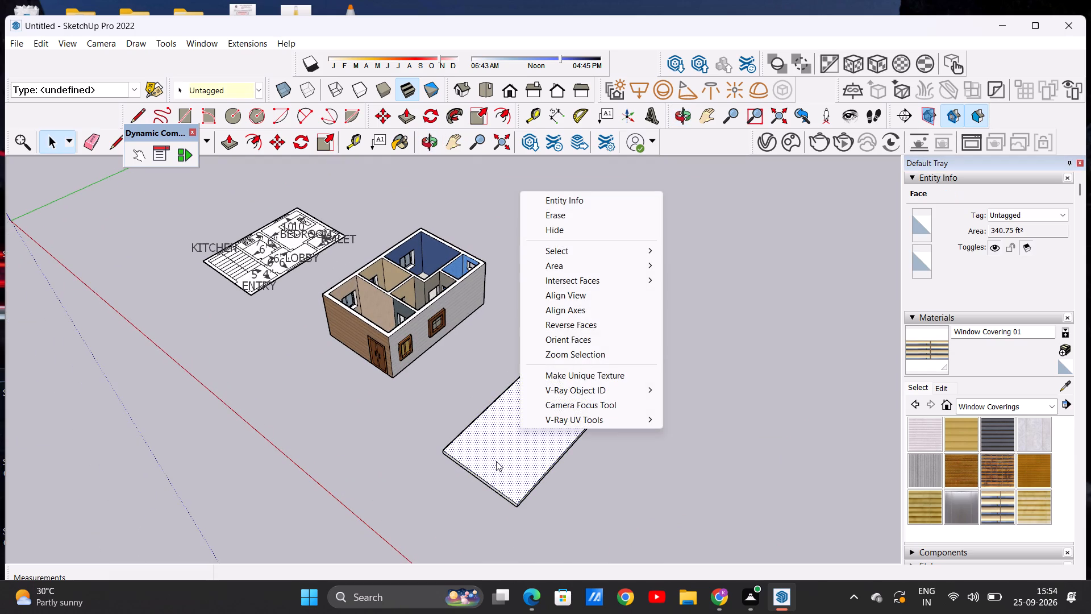
triple_click(502, 454)
right_click(502, 454)
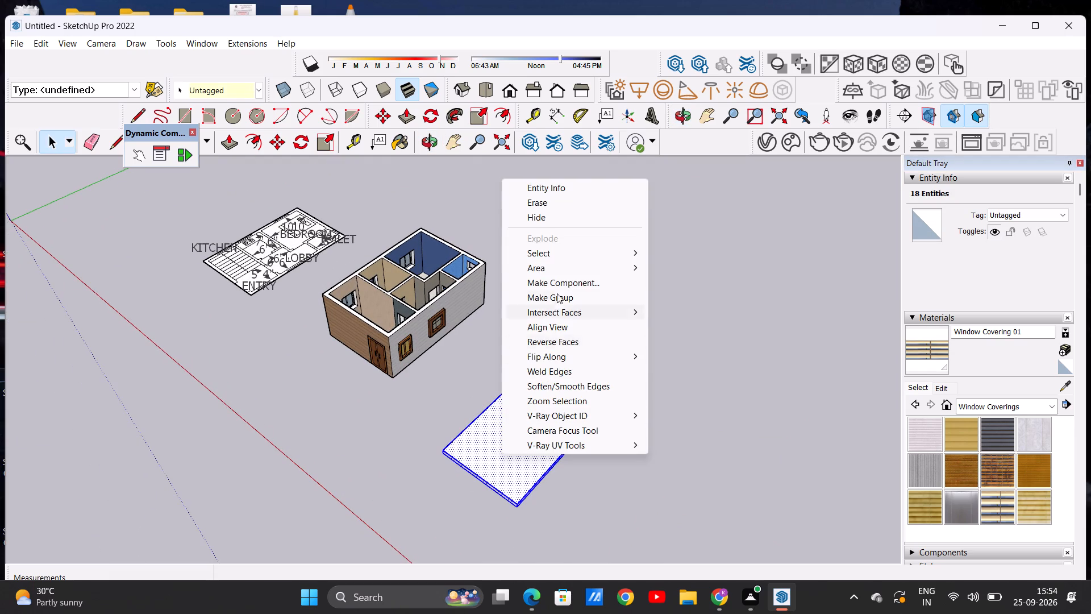
click(573, 295)
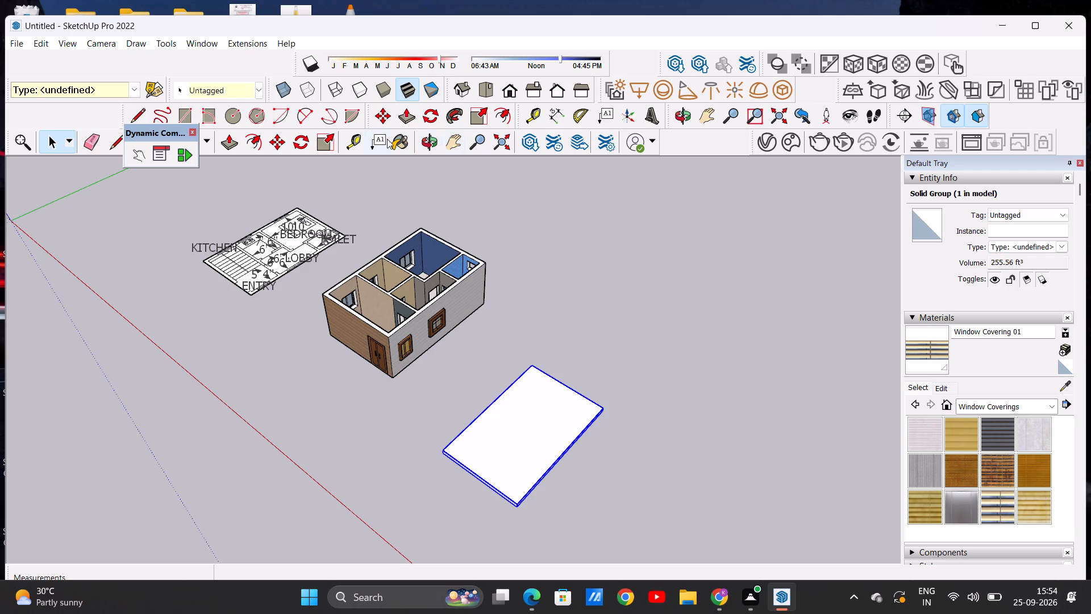
Move the slab group by its bottom corner onto the house, near the inner wall-top corner beside the entrance door.
click(395, 115)
key(space)
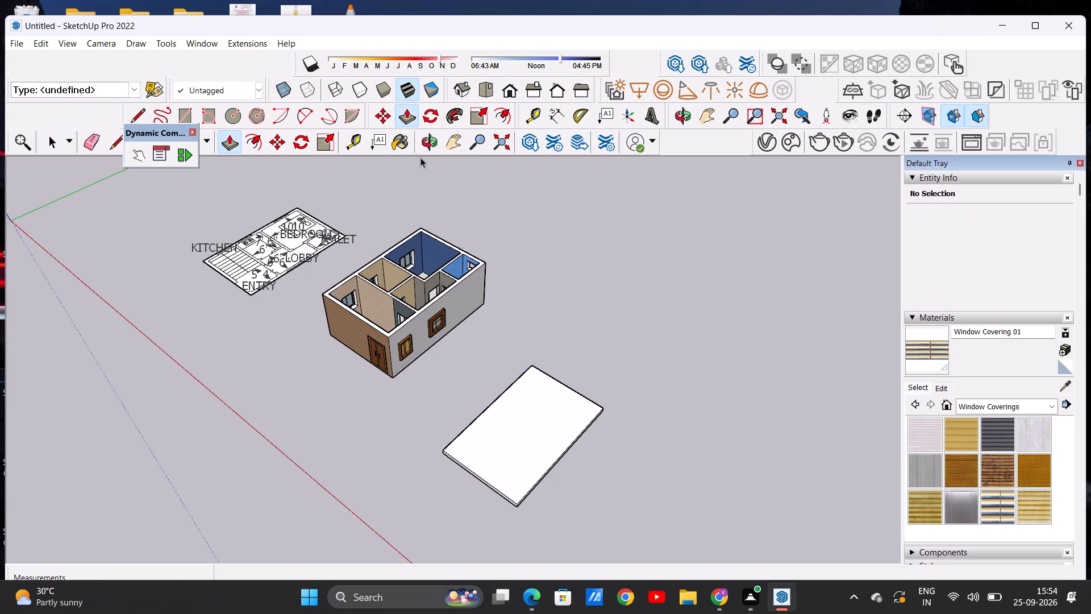
key(m)
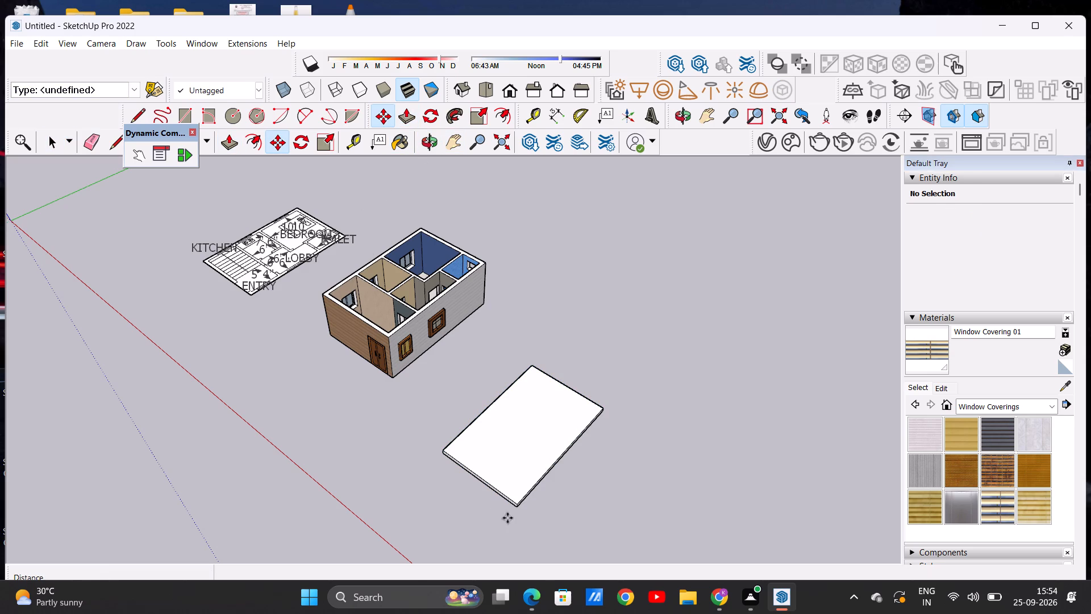
click(515, 506)
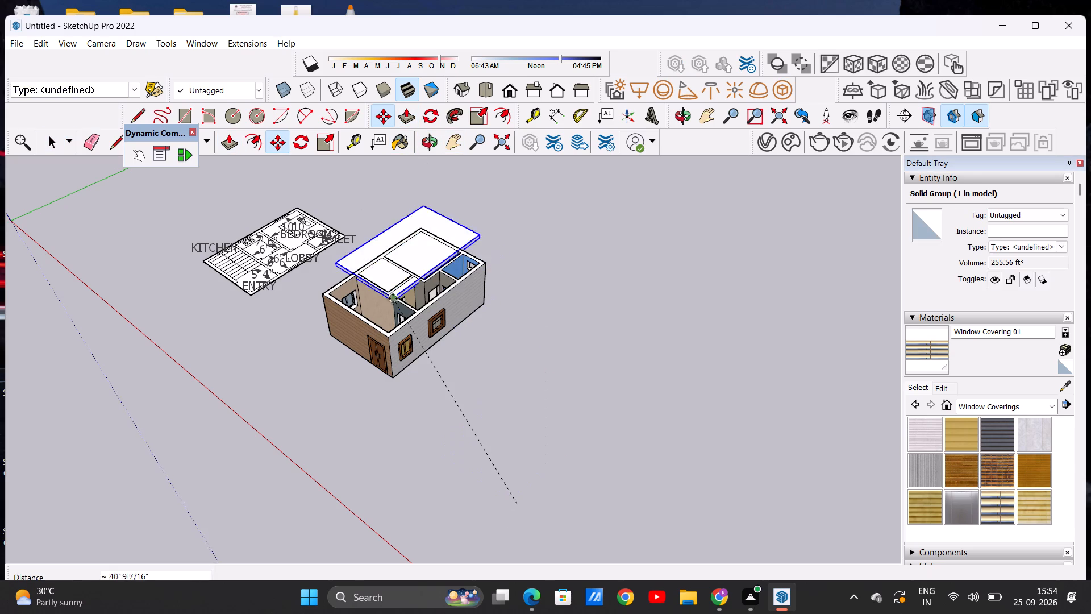
scroll(384, 325, up, 10)
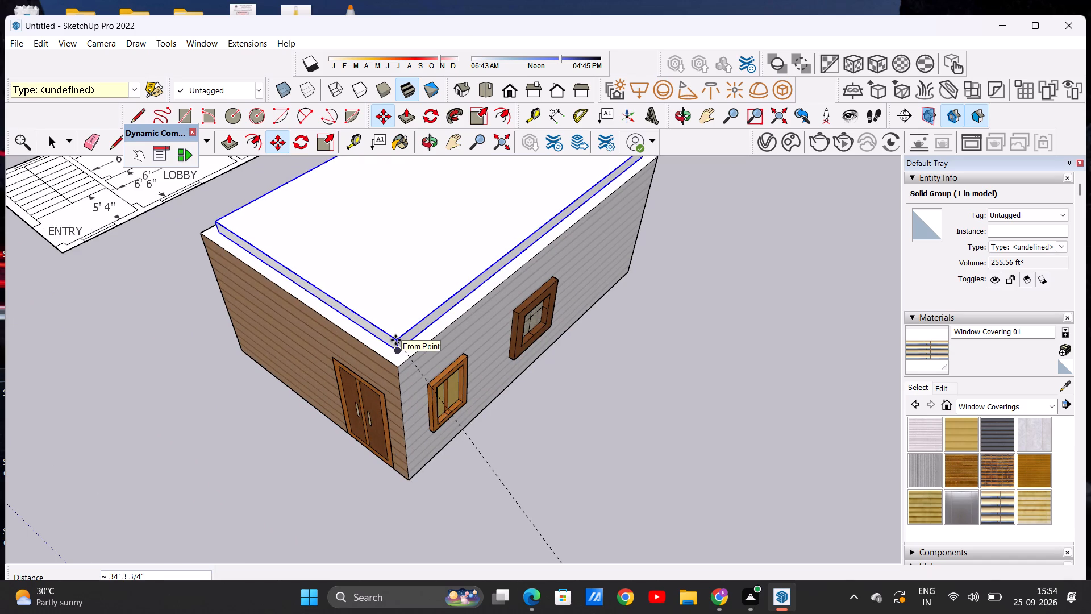
click(395, 340)
Move the slab group's bottom corner exactly onto the inner top corner of the walls beside the entrance door.
scroll(399, 351, up, 20)
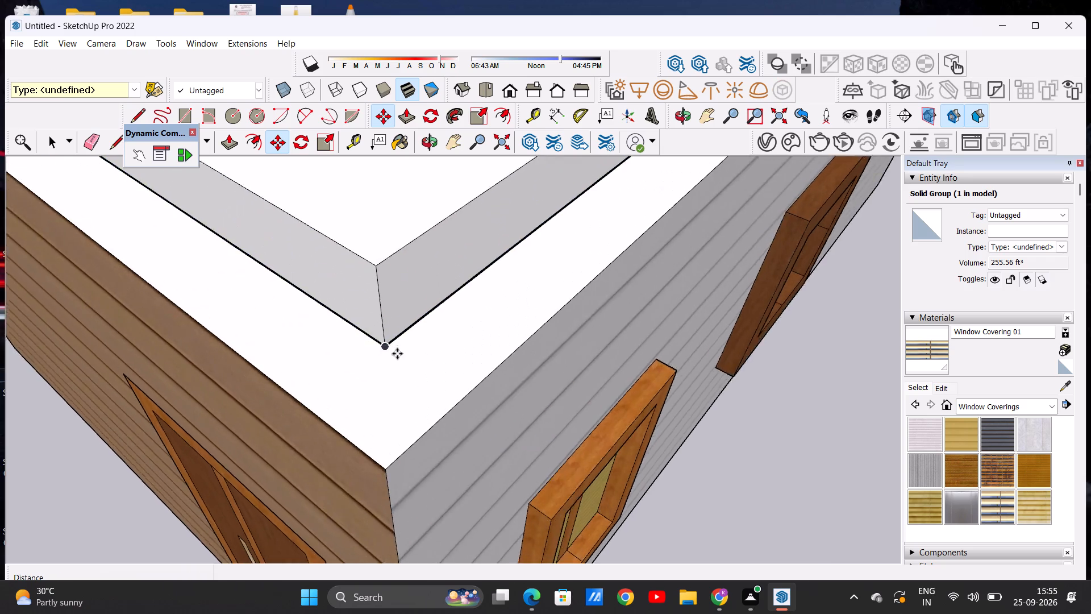
scroll(397, 354, up, 20)
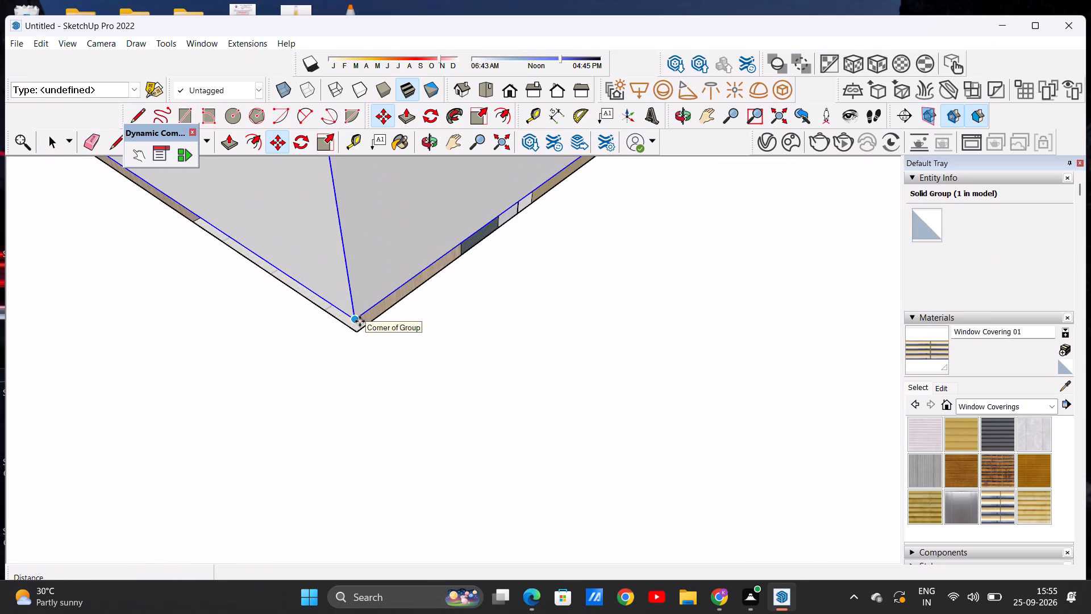
click(360, 321)
click(357, 331)
scroll(364, 337, down, 4)
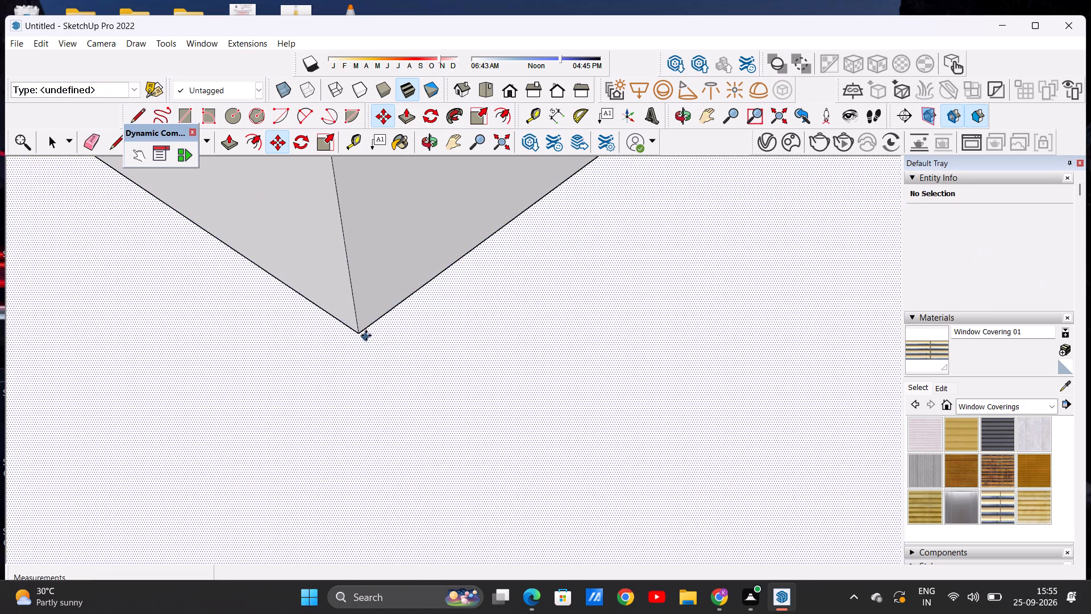
scroll(366, 335, down, 20)
scroll(366, 335, down, 20)
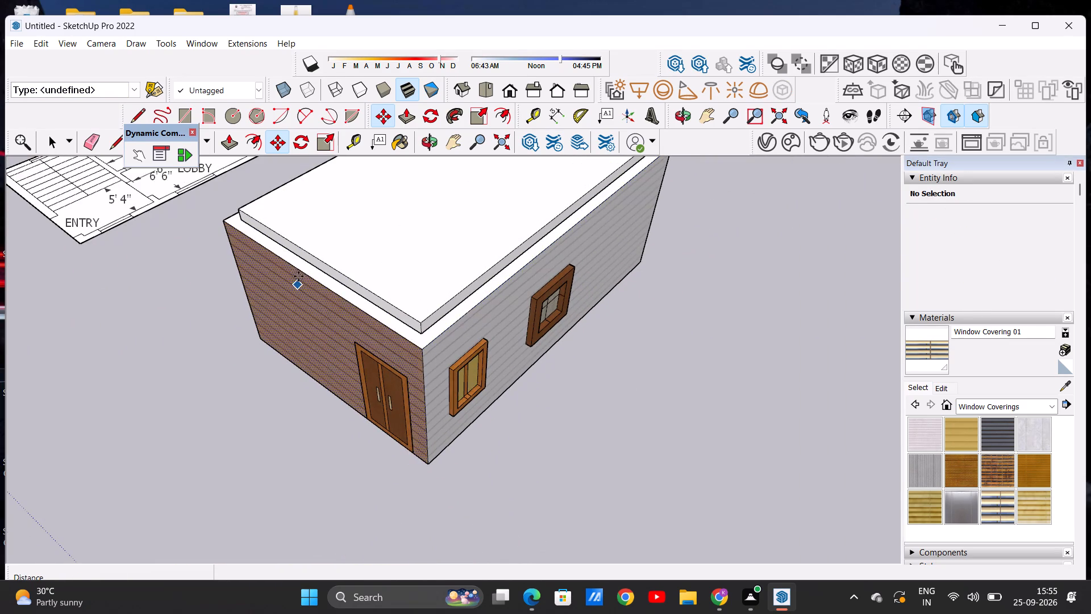
Examine how the slab fits on the wall tops from the corners, the front and above.
middle_drag(337, 343, 736, 296)
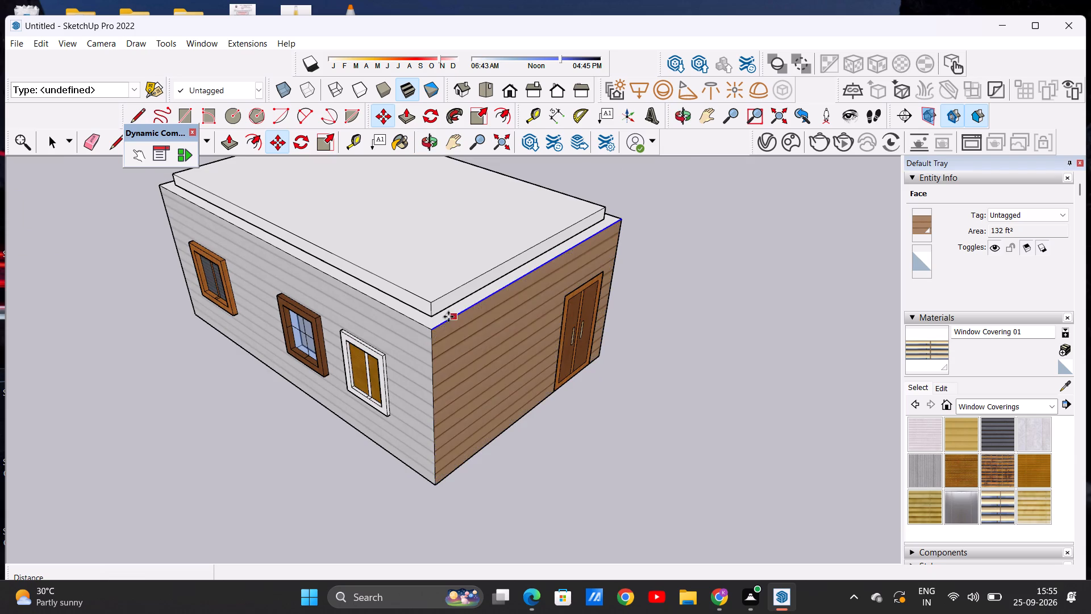
scroll(420, 316, up, 12)
scroll(452, 307, up, 20)
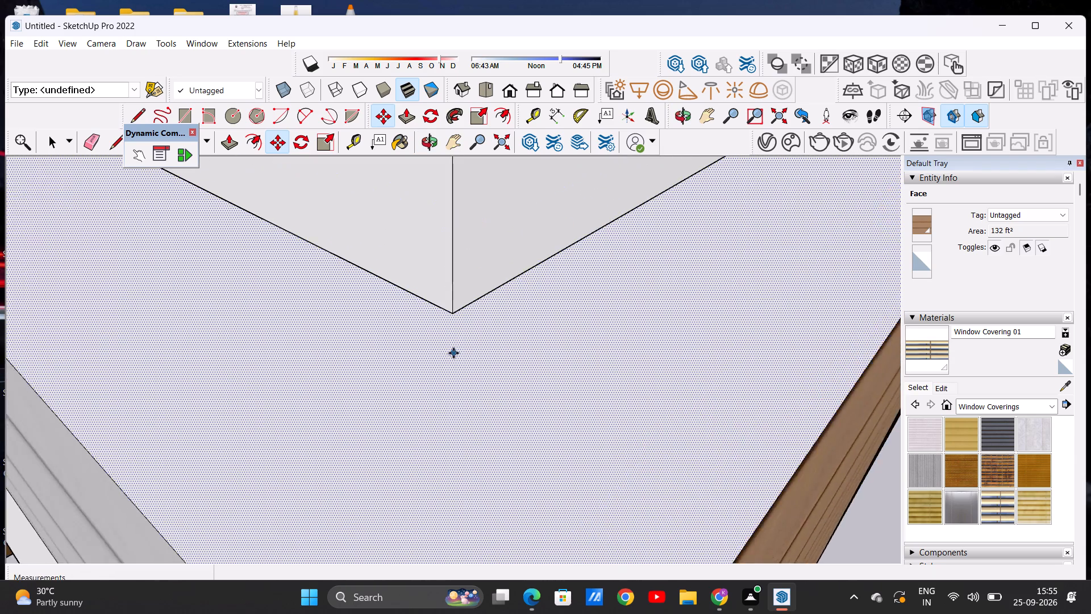
scroll(453, 353, up, 4)
key(space)
scroll(423, 364, down, 19)
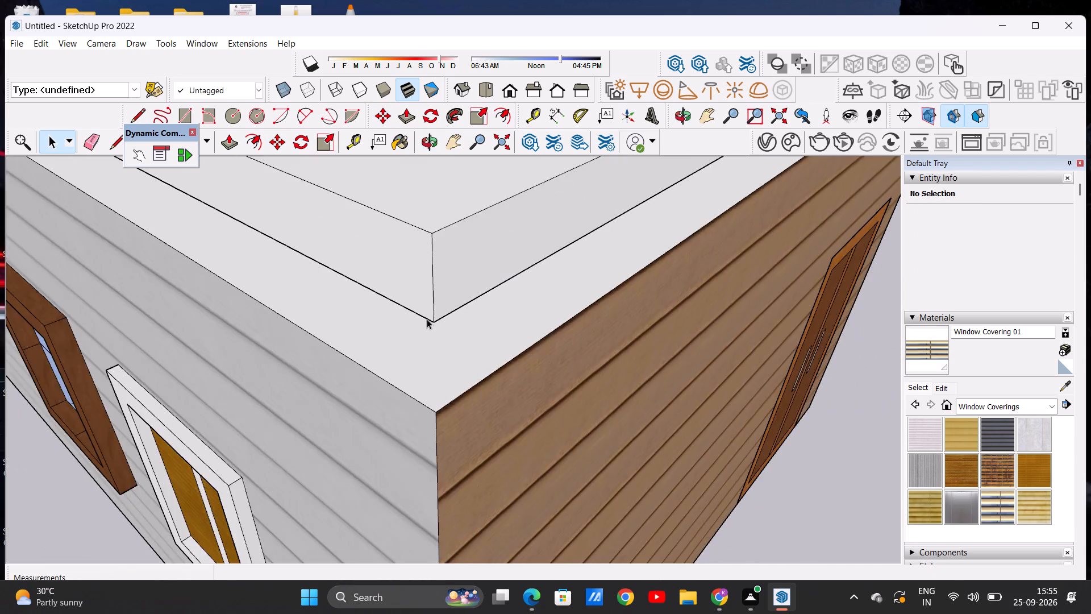
scroll(427, 319, down, 20)
scroll(427, 319, down, 2)
click(714, 336)
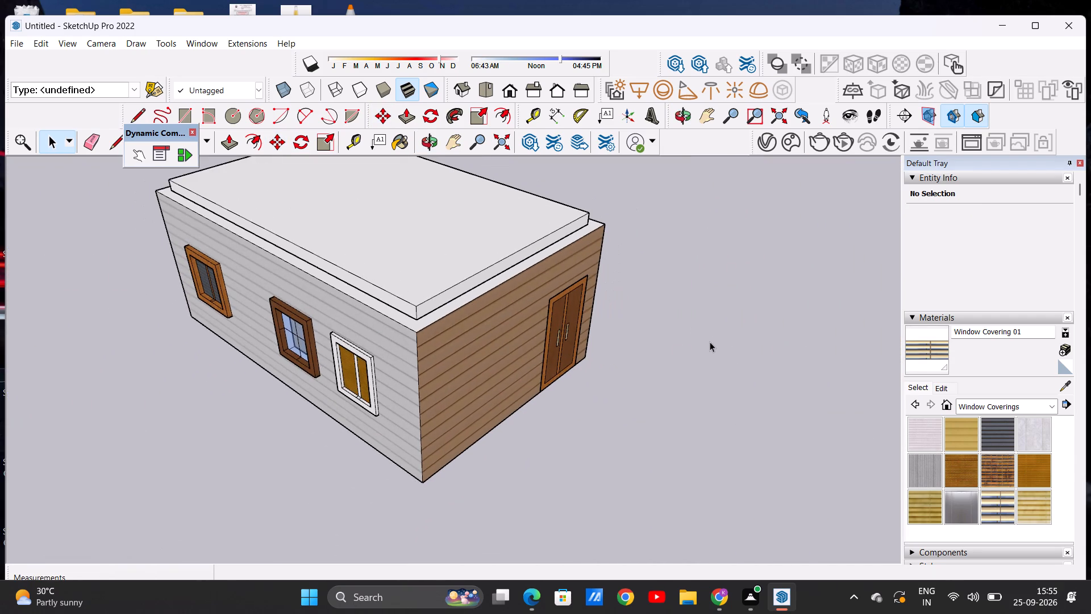
middle_drag(700, 347, 453, 349)
scroll(447, 362, down, 9)
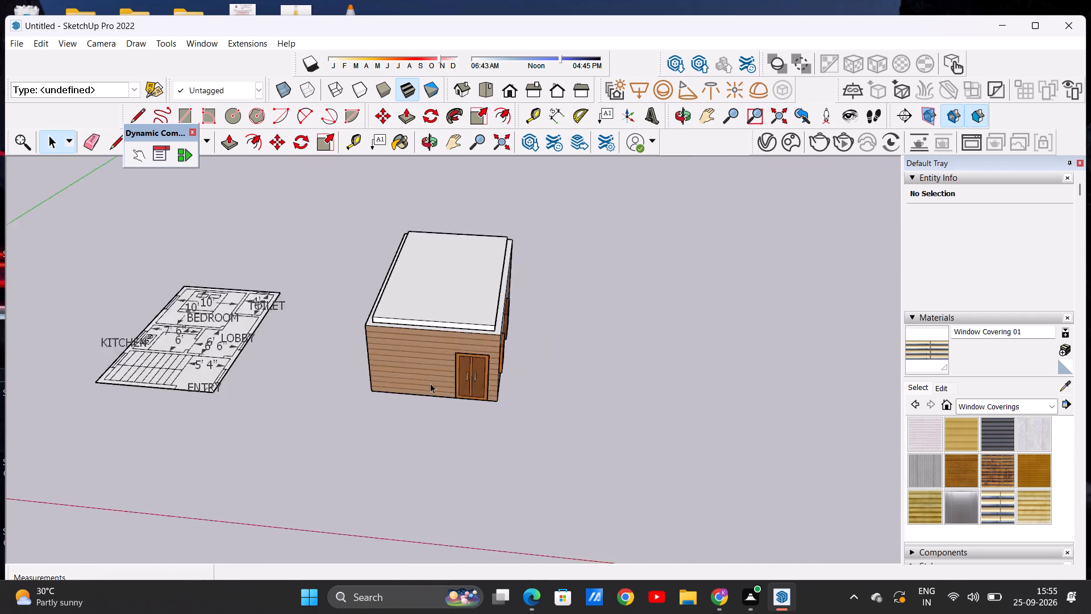
scroll(430, 383, down, 2)
middle_drag(426, 374, 385, 285)
scroll(461, 290, up, 7)
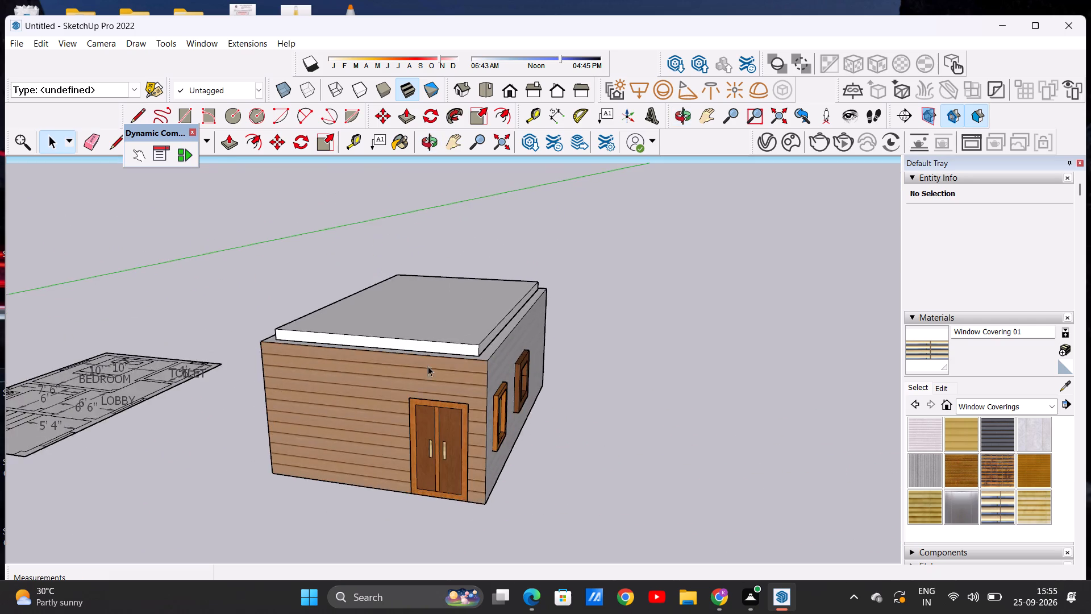
scroll(428, 366, up, 1)
middle_drag(428, 366, 439, 351)
middle_drag(453, 342, 456, 348)
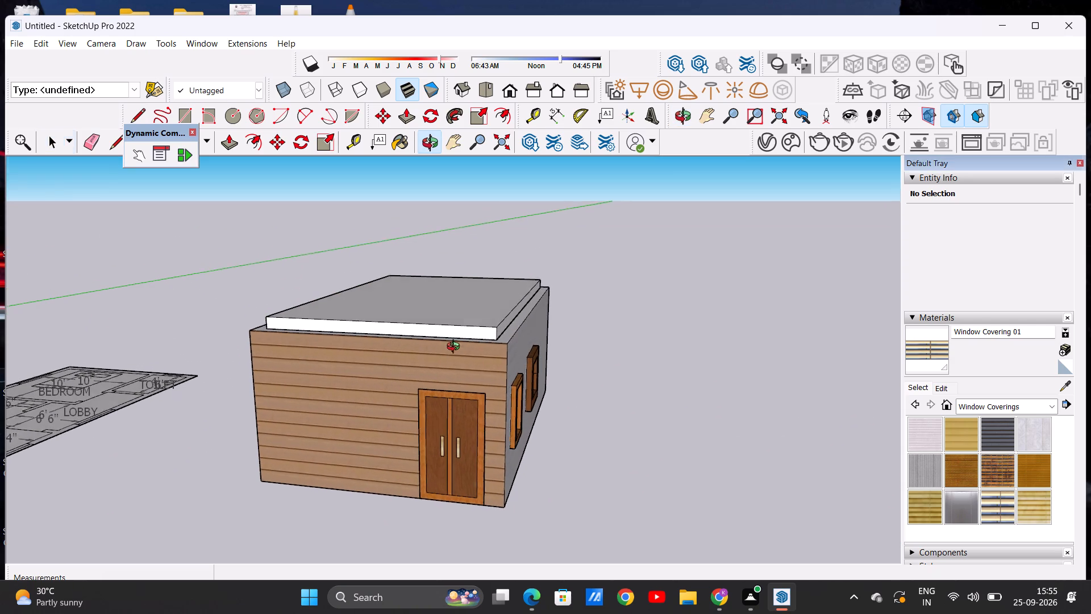
middle_drag(456, 348, 444, 403)
scroll(447, 395, up, 4)
scroll(449, 387, down, 8)
middle_drag(445, 373, 460, 398)
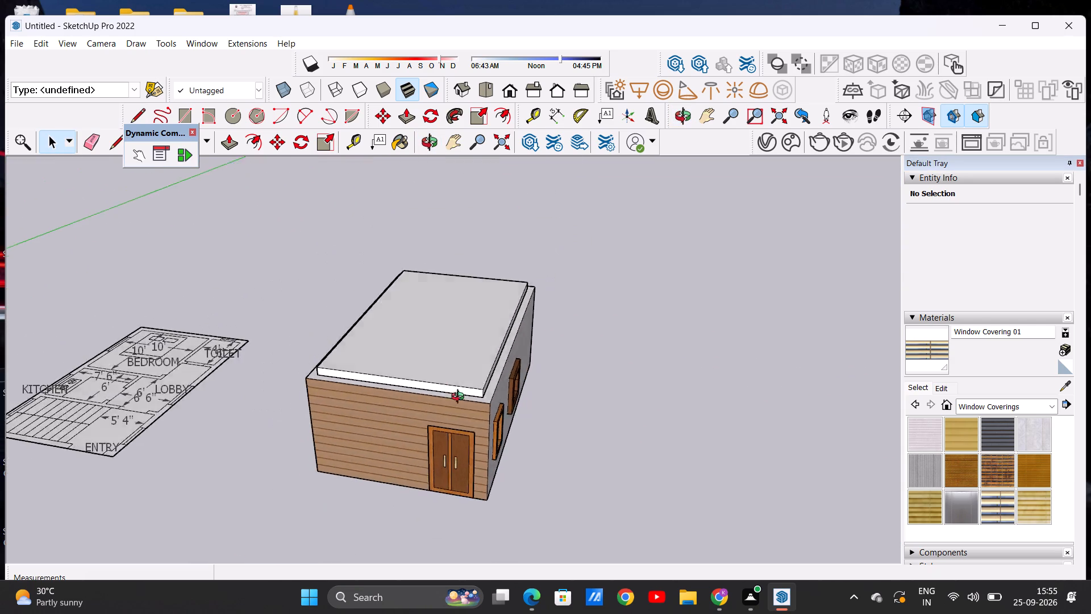
middle_drag(460, 398, 481, 446)
scroll(364, 422, up, 7)
scroll(495, 395, down, 2)
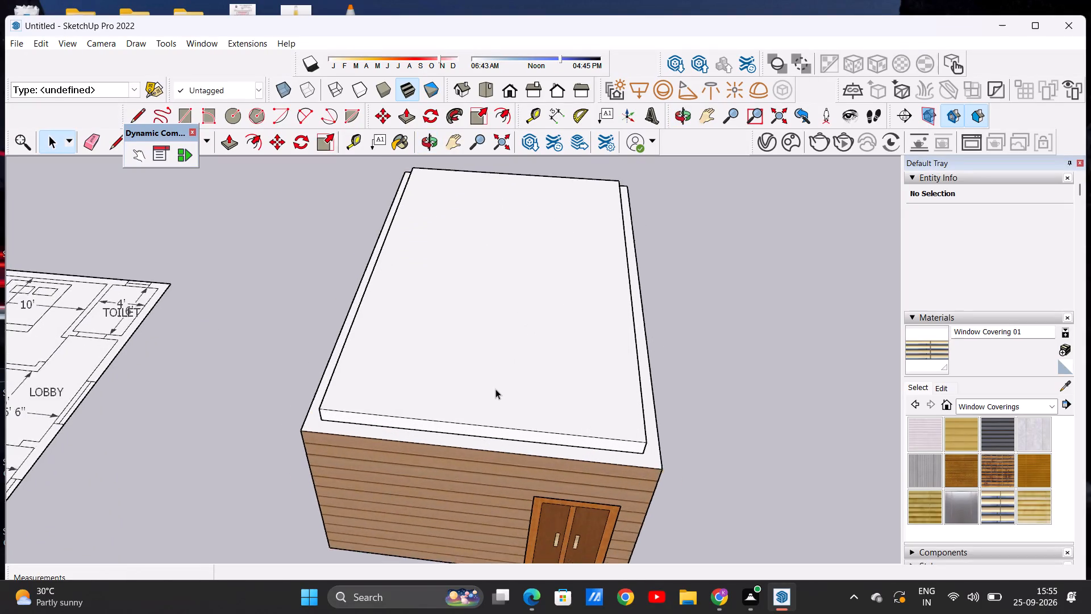
scroll(495, 389, down, 3)
middle_drag(514, 463, 463, 395)
scroll(466, 395, down, 3)
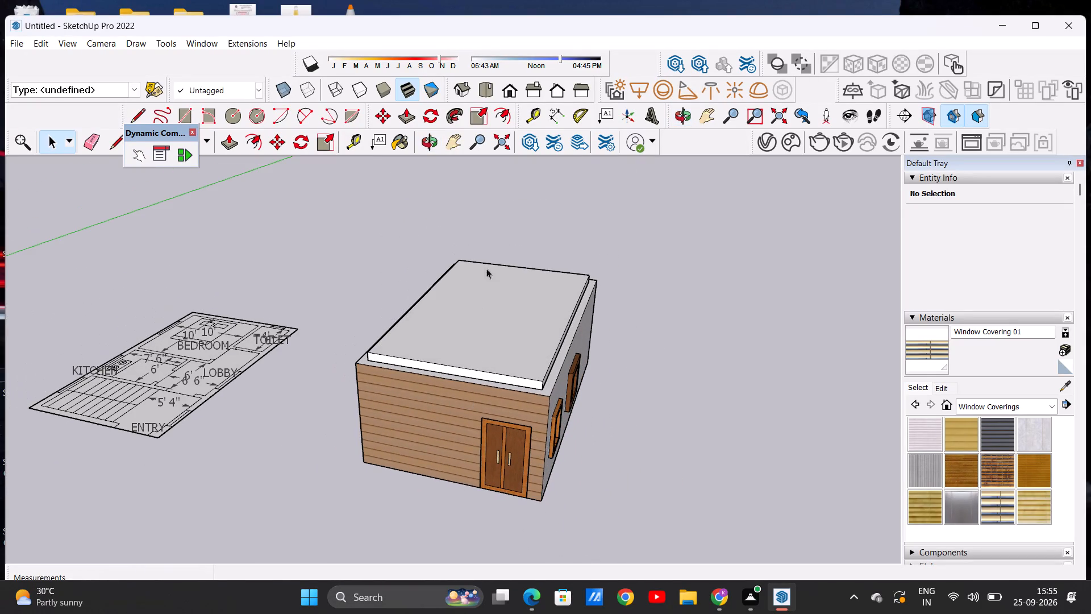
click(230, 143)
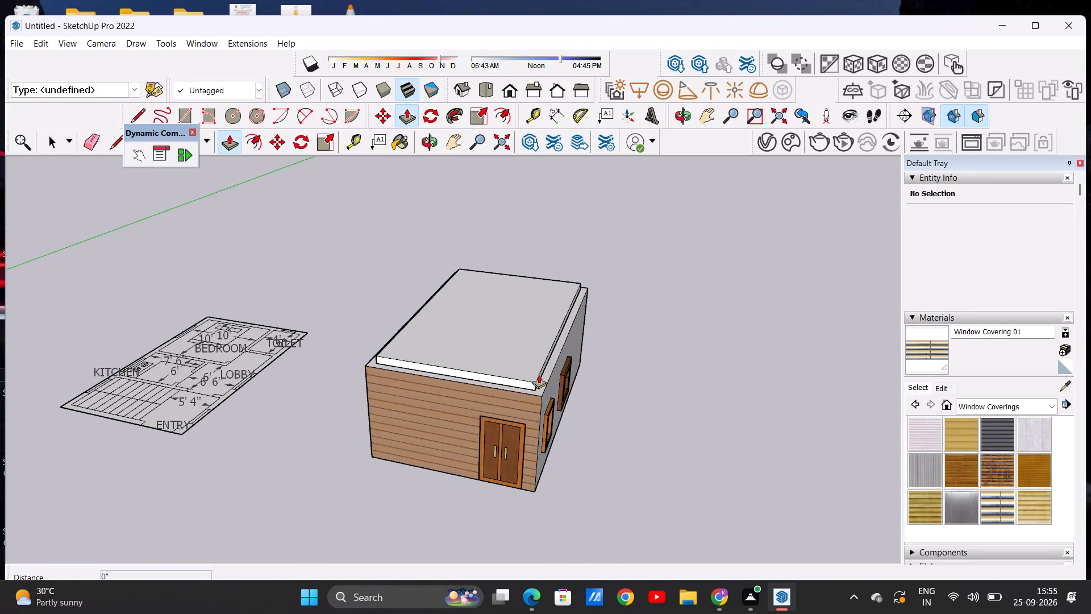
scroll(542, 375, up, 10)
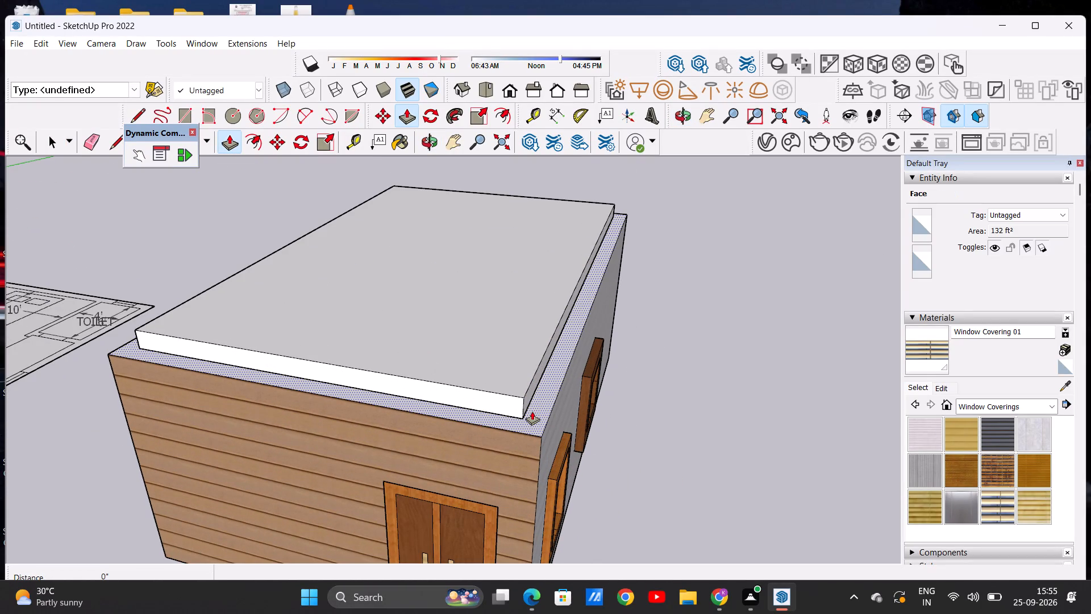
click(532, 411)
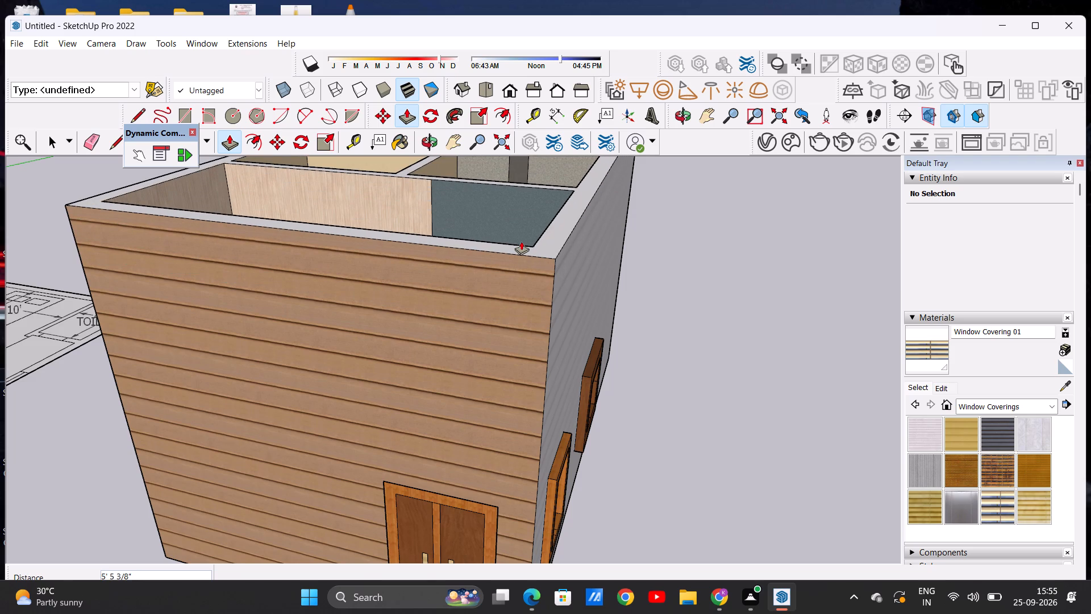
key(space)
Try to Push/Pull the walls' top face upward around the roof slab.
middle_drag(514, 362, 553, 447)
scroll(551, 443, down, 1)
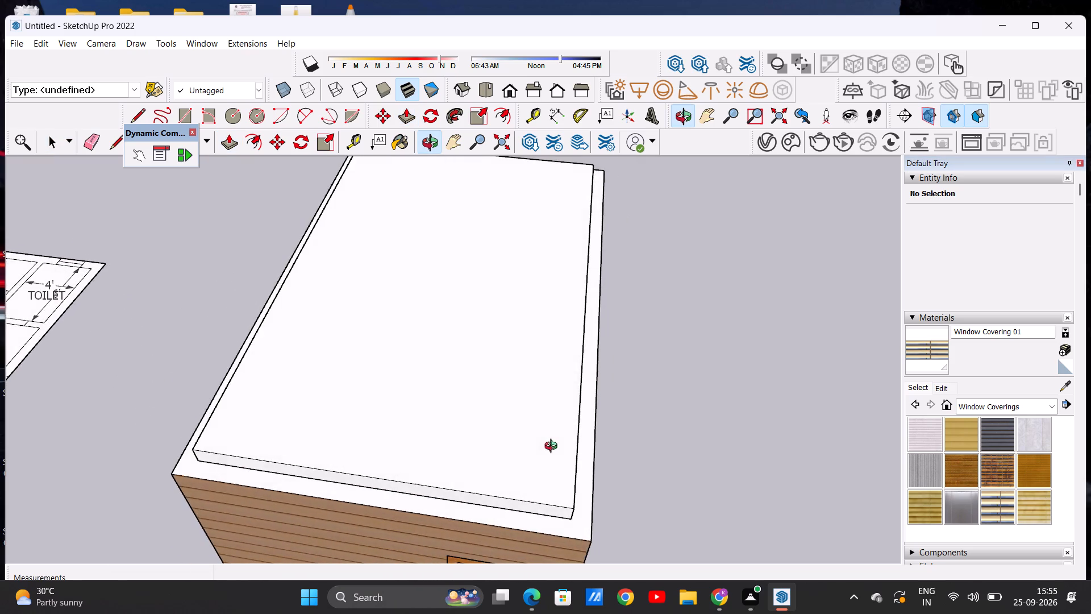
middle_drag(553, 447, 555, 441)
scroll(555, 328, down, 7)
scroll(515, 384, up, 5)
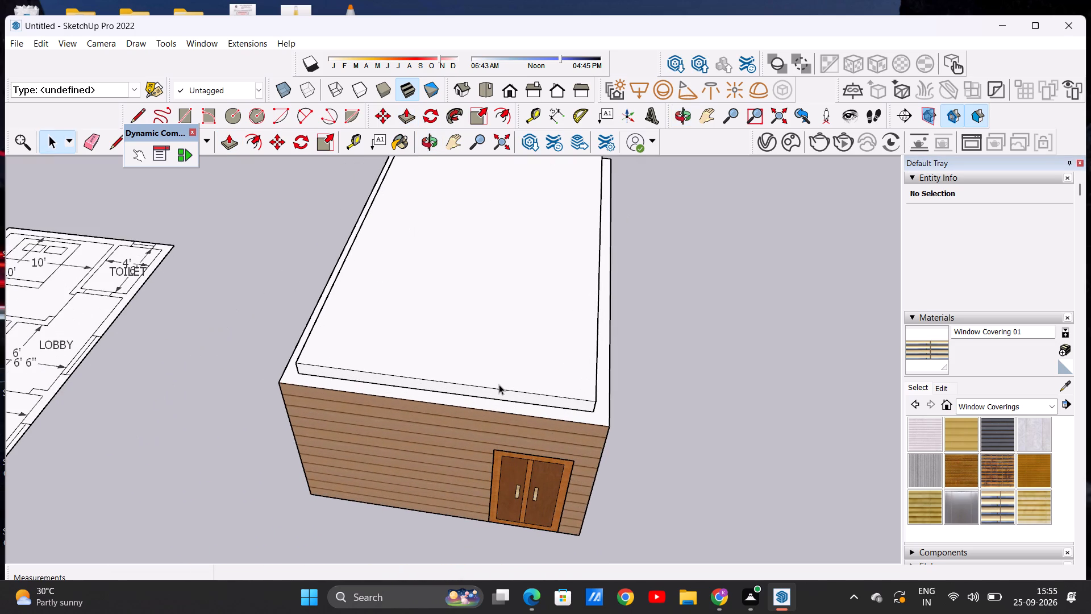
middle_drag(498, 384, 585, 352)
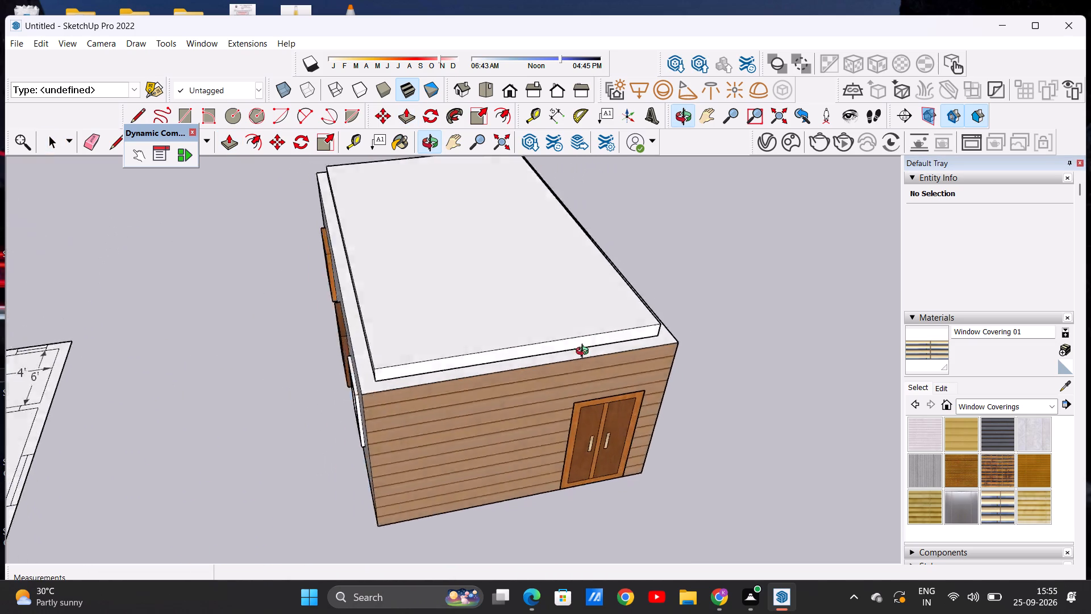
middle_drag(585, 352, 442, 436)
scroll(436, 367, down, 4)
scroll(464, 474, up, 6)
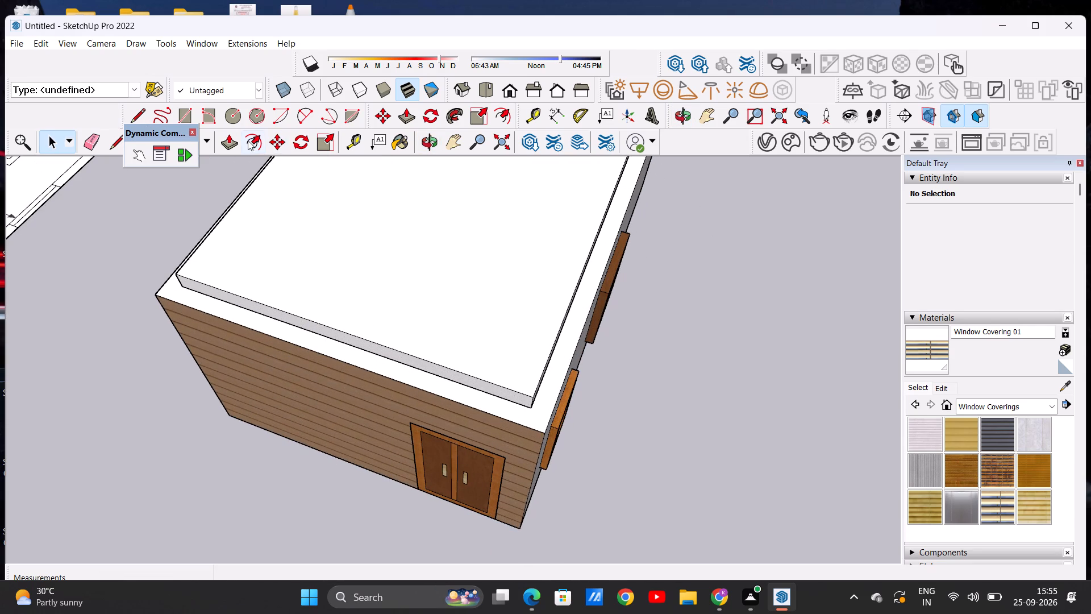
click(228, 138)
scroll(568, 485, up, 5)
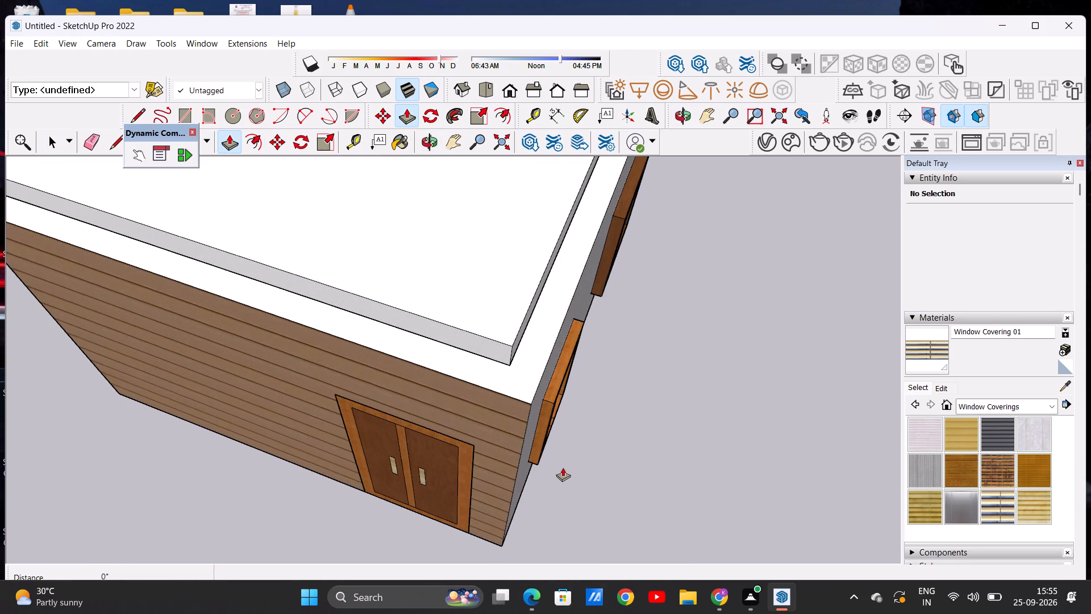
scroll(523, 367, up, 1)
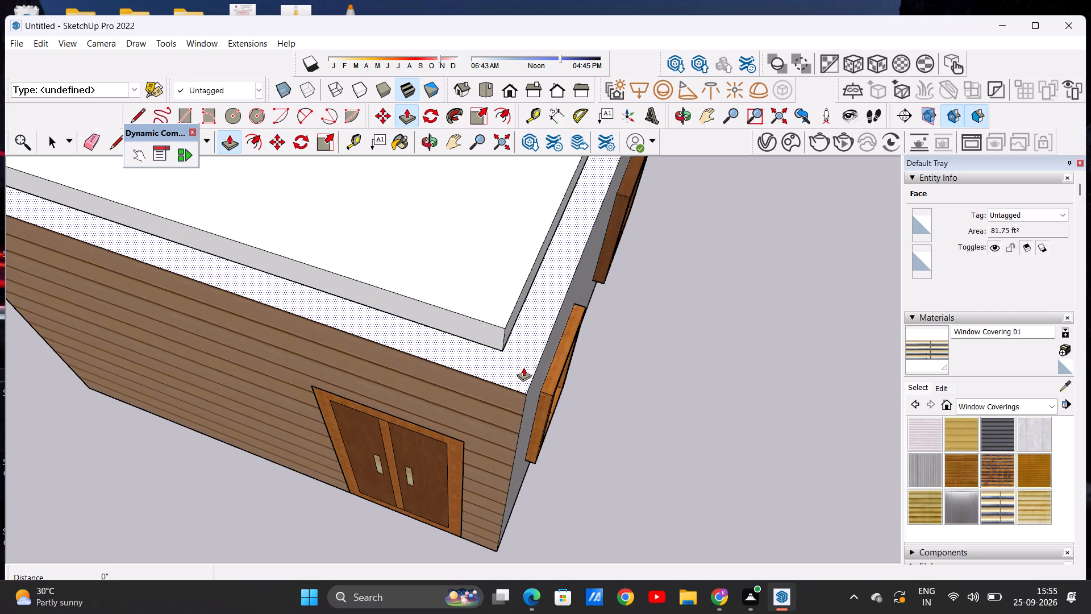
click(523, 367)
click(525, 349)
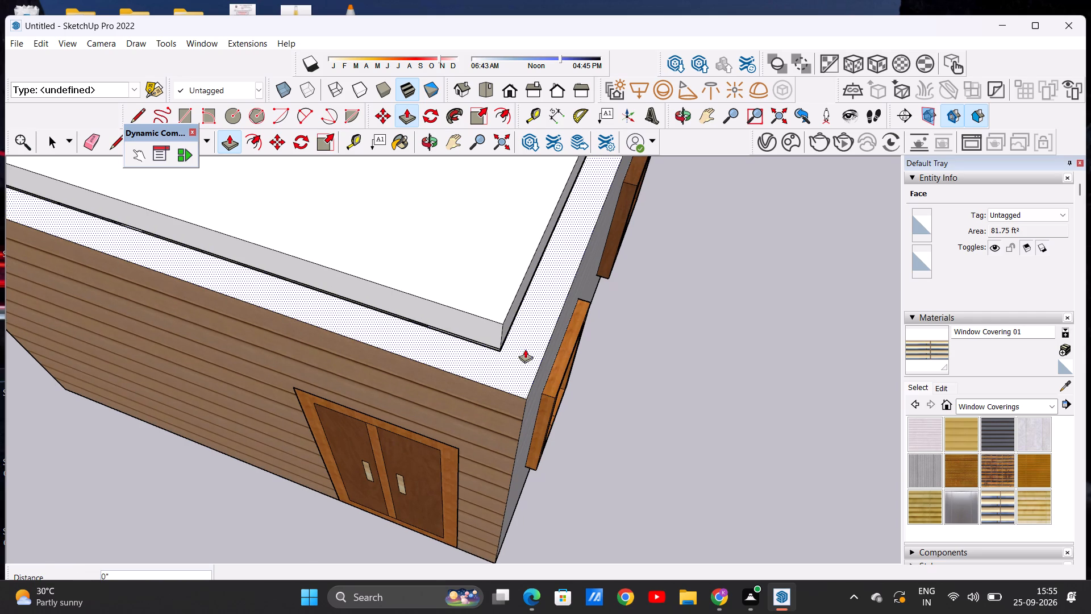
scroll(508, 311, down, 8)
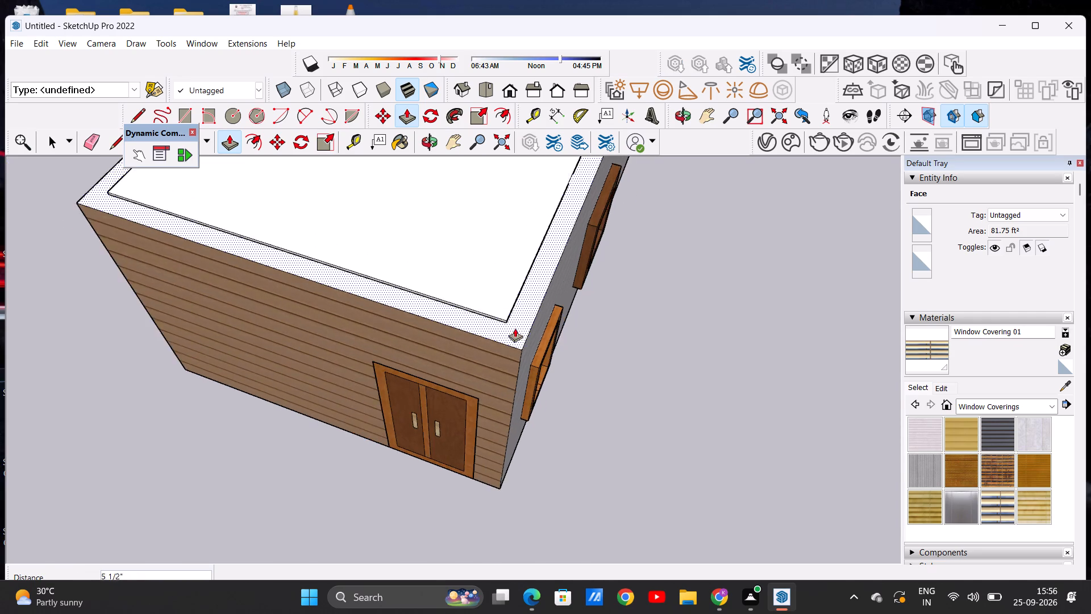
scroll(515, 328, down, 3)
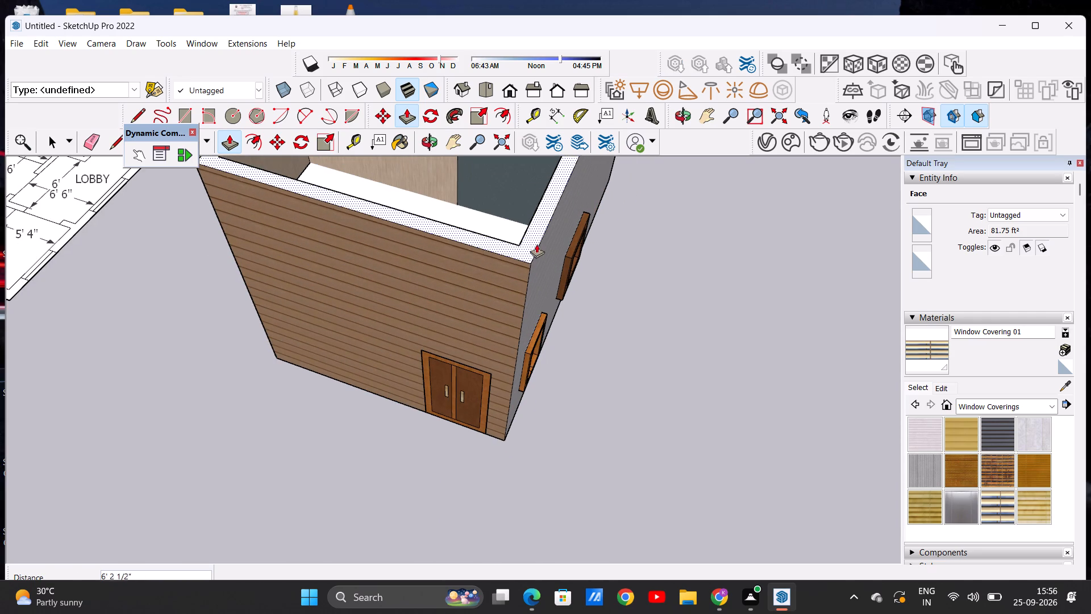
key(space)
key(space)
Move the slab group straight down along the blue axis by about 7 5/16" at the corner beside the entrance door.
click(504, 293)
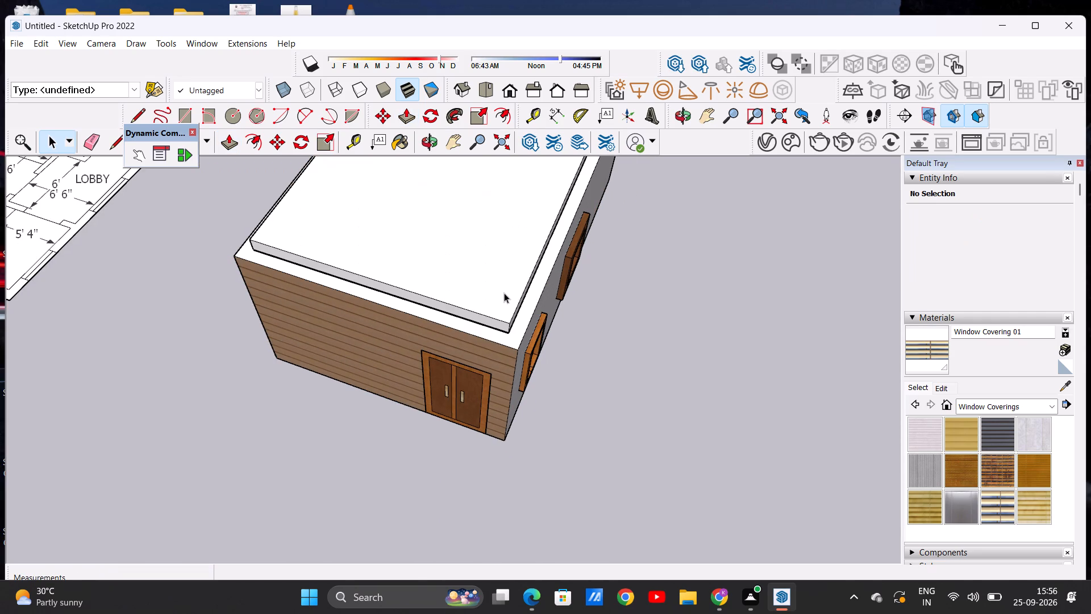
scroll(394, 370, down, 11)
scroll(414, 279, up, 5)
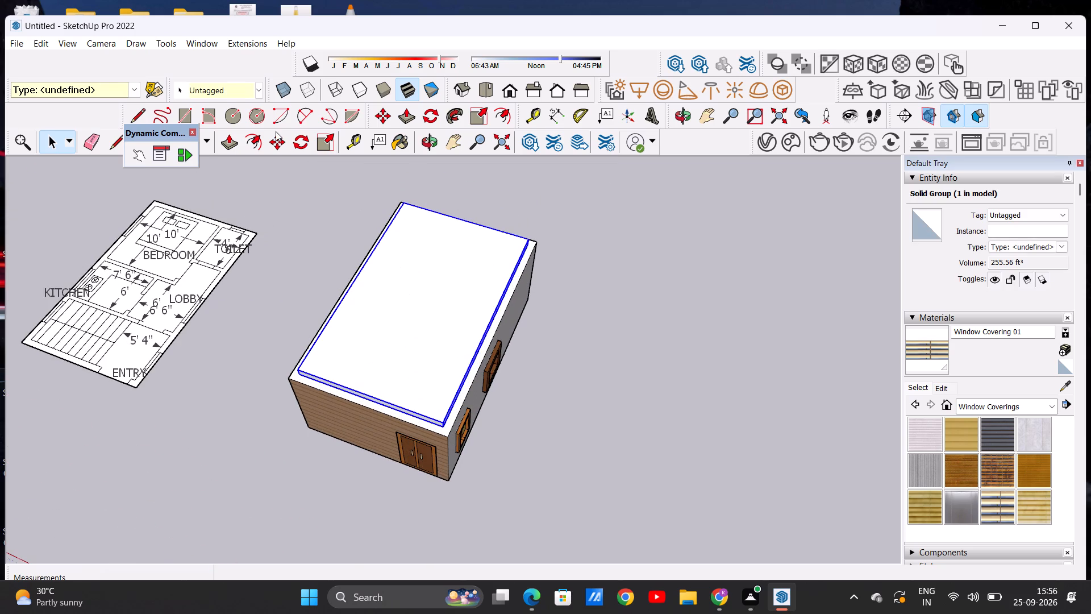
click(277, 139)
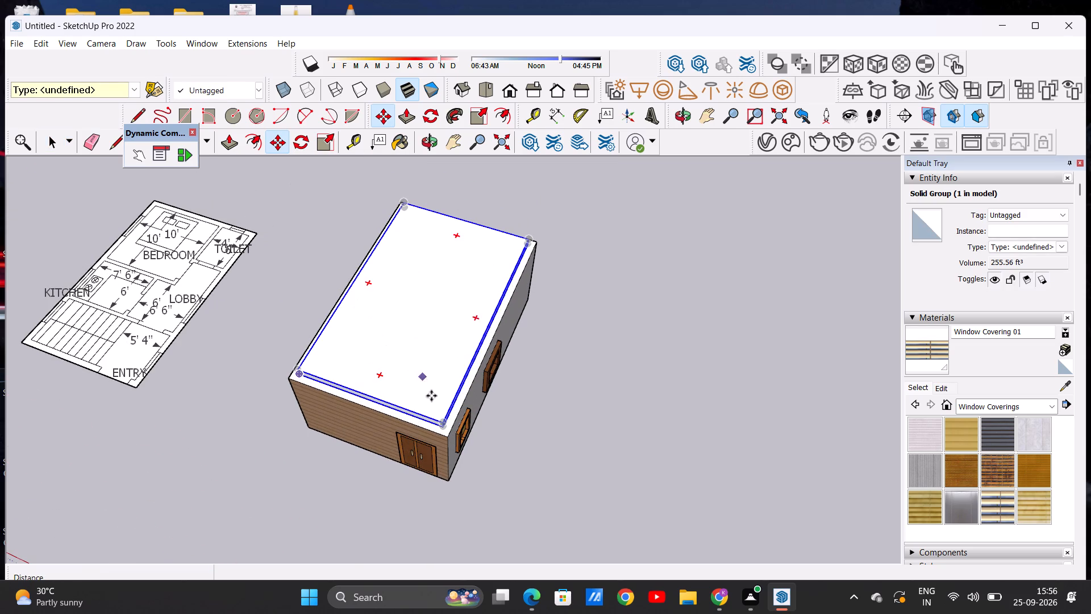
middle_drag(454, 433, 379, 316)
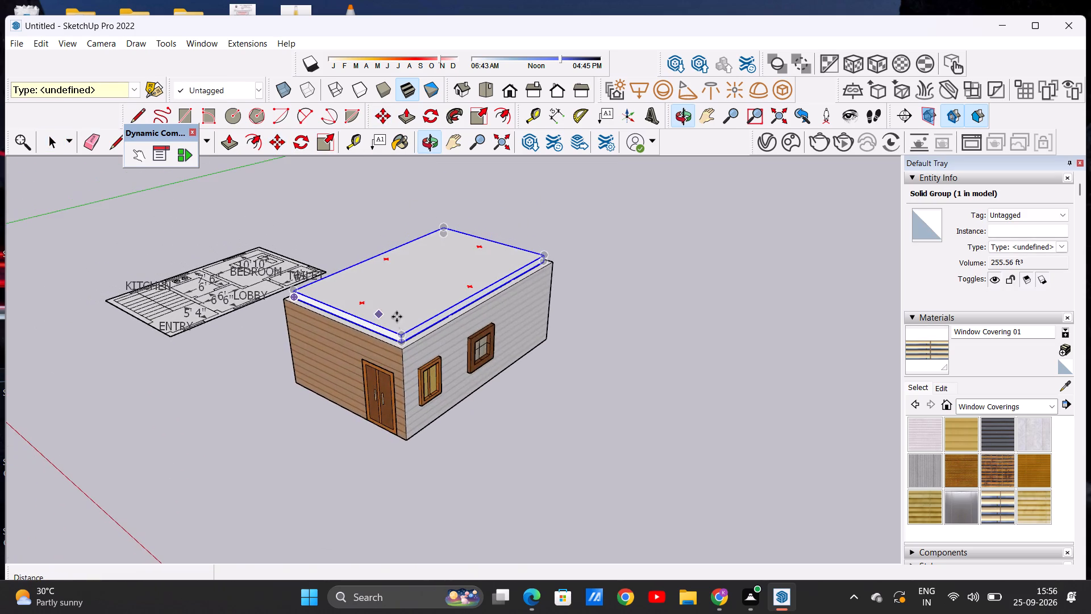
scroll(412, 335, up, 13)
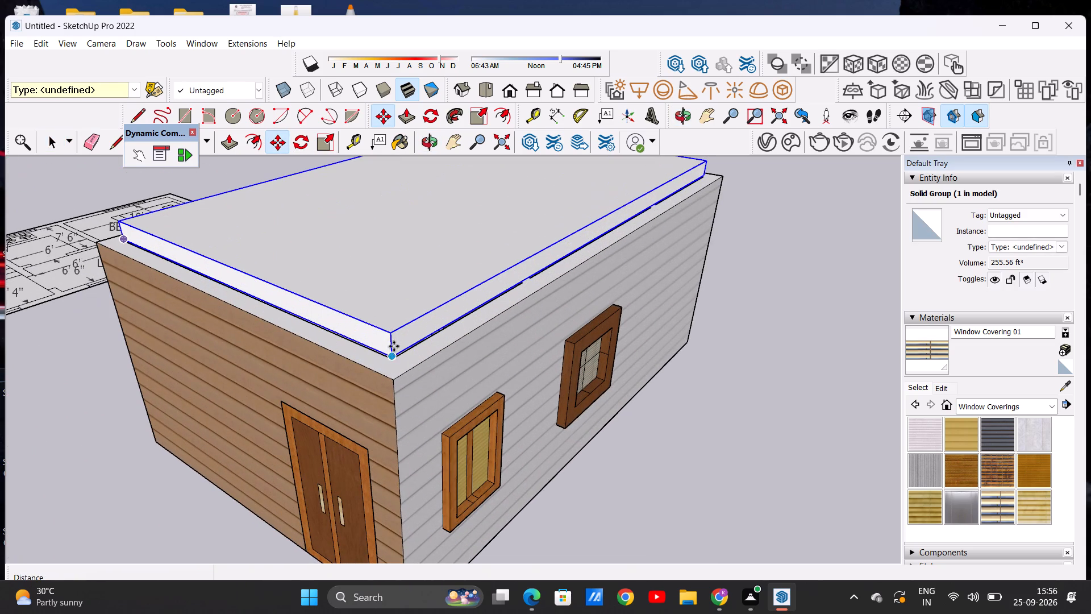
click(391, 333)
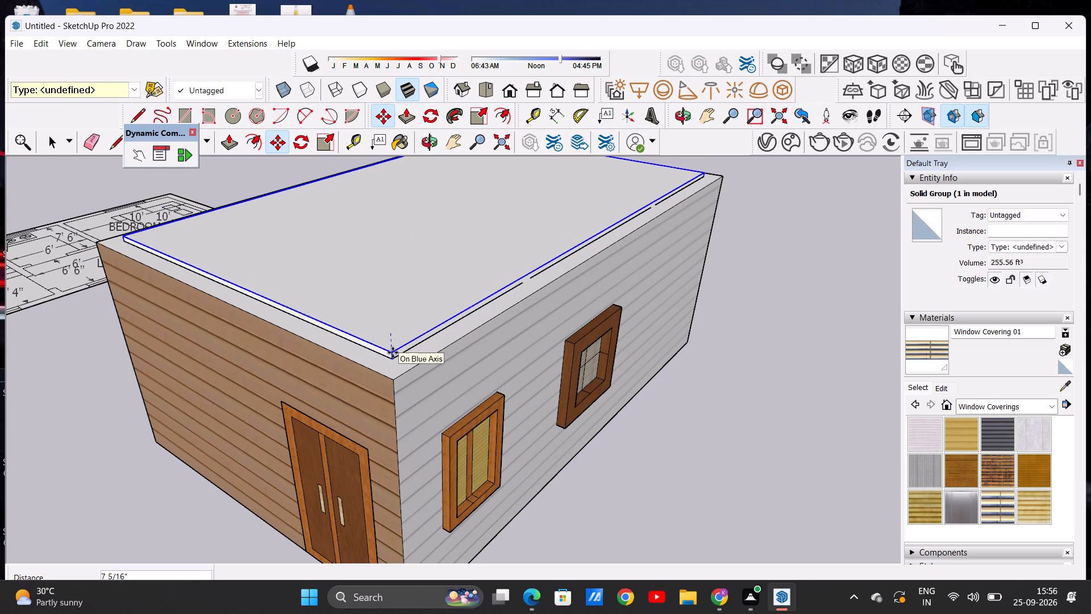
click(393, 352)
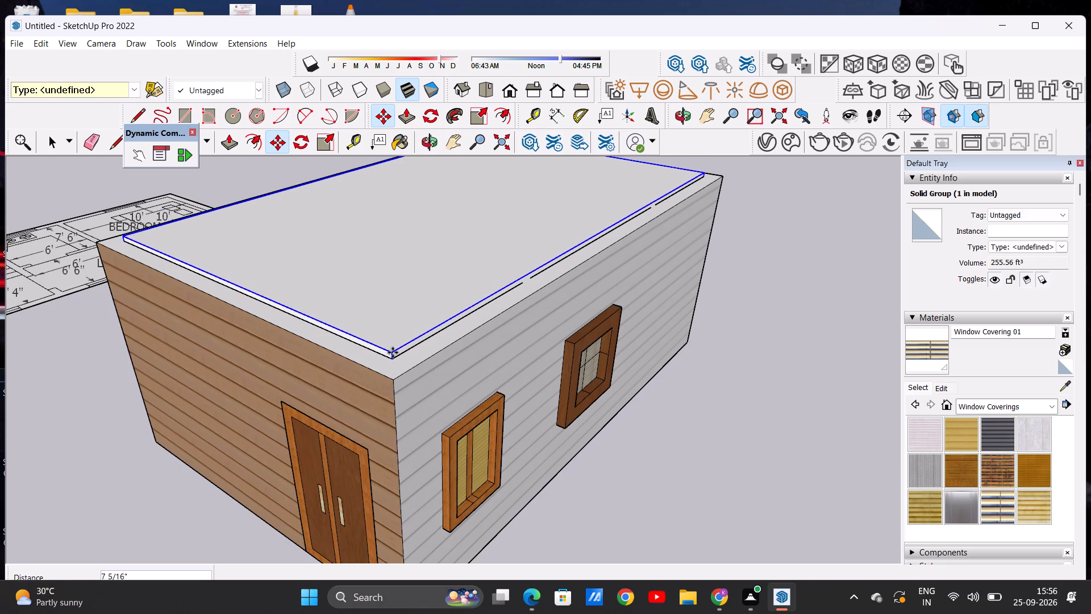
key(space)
Examine the lowered slab's edges and its corner beside the entrance door against the wall tops.
middle_drag(431, 389, 565, 420)
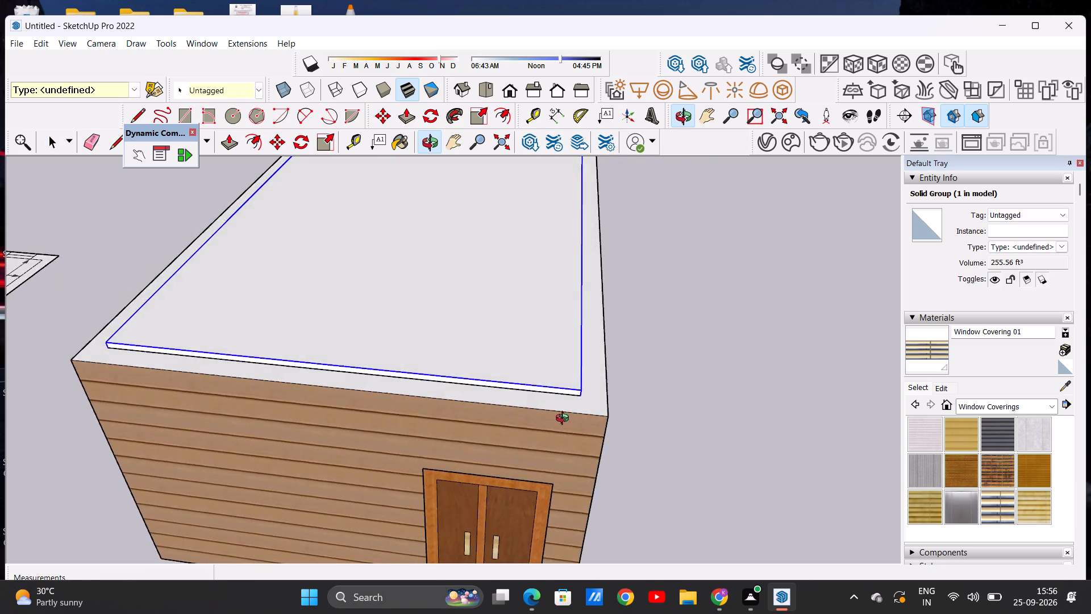
middle_drag(565, 420, 402, 372)
scroll(470, 258, up, 7)
scroll(569, 275, up, 4)
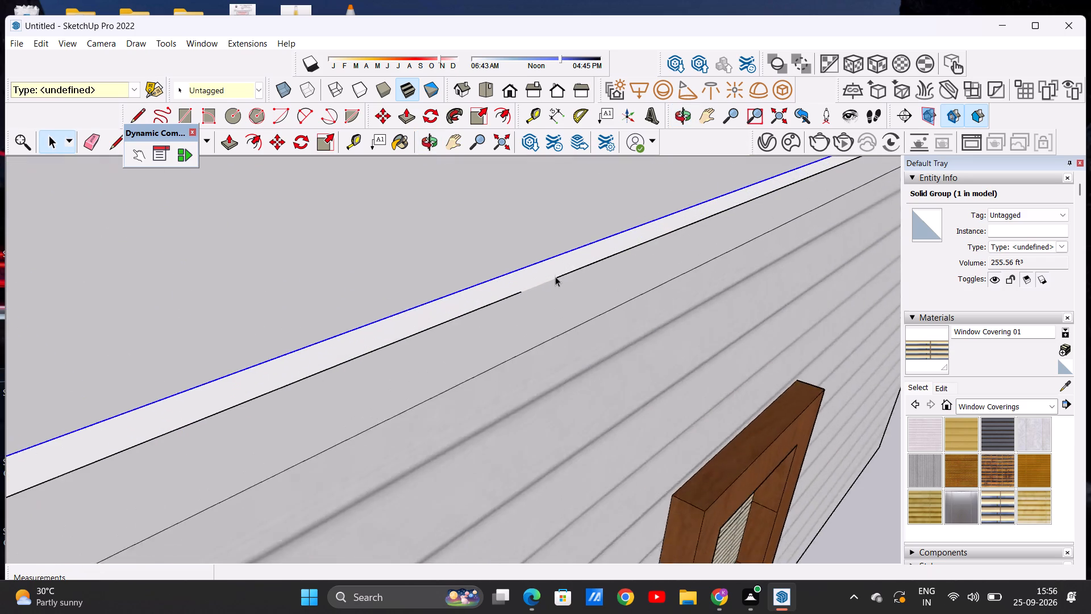
scroll(555, 276, up, 17)
scroll(543, 308, down, 20)
scroll(543, 308, down, 4)
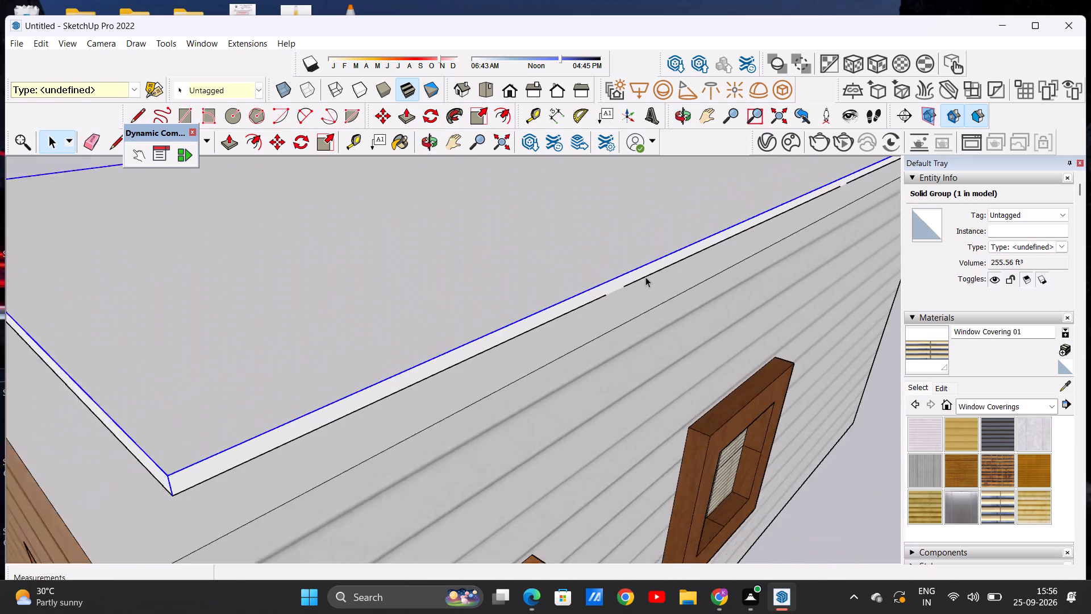
scroll(646, 277, down, 10)
scroll(527, 349, up, 7)
scroll(509, 317, up, 19)
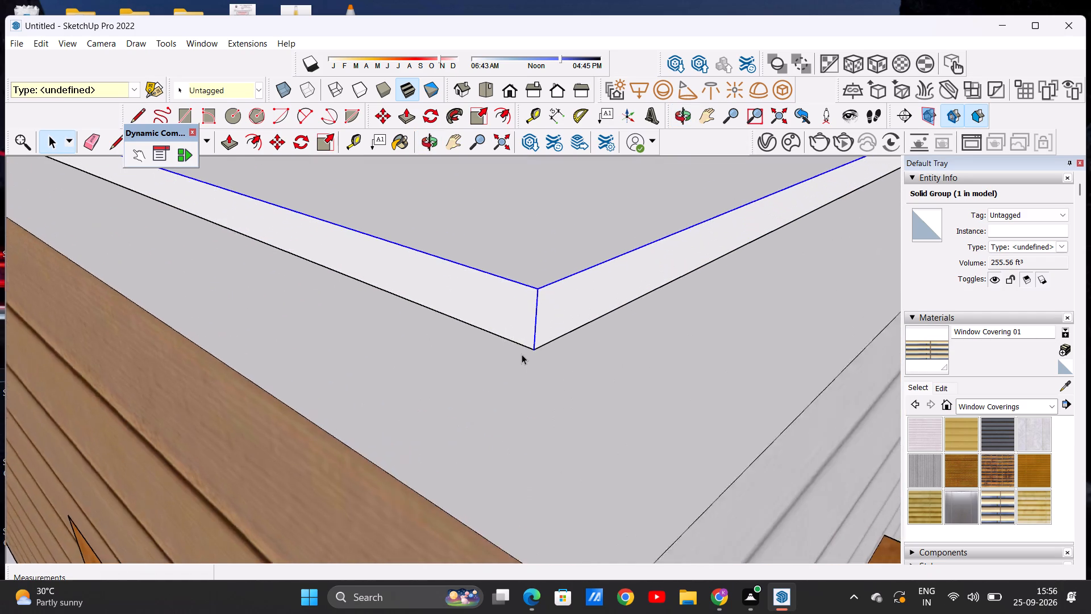
scroll(522, 354, up, 18)
scroll(527, 368, down, 20)
scroll(527, 368, down, 2)
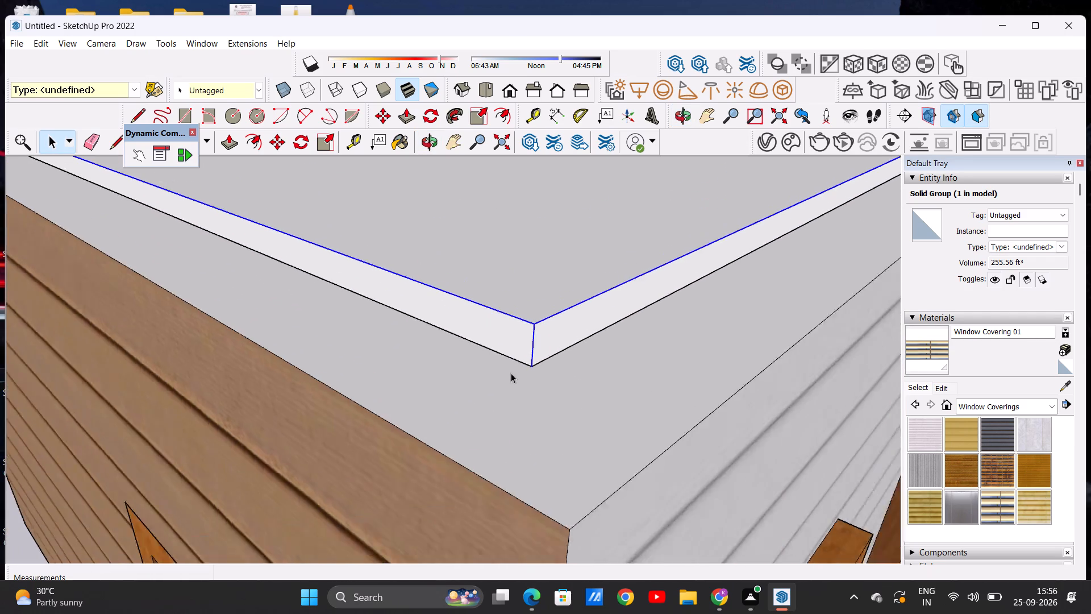
scroll(511, 373, down, 20)
scroll(511, 373, down, 8)
scroll(486, 345, up, 1)
middle_drag(486, 345, 498, 396)
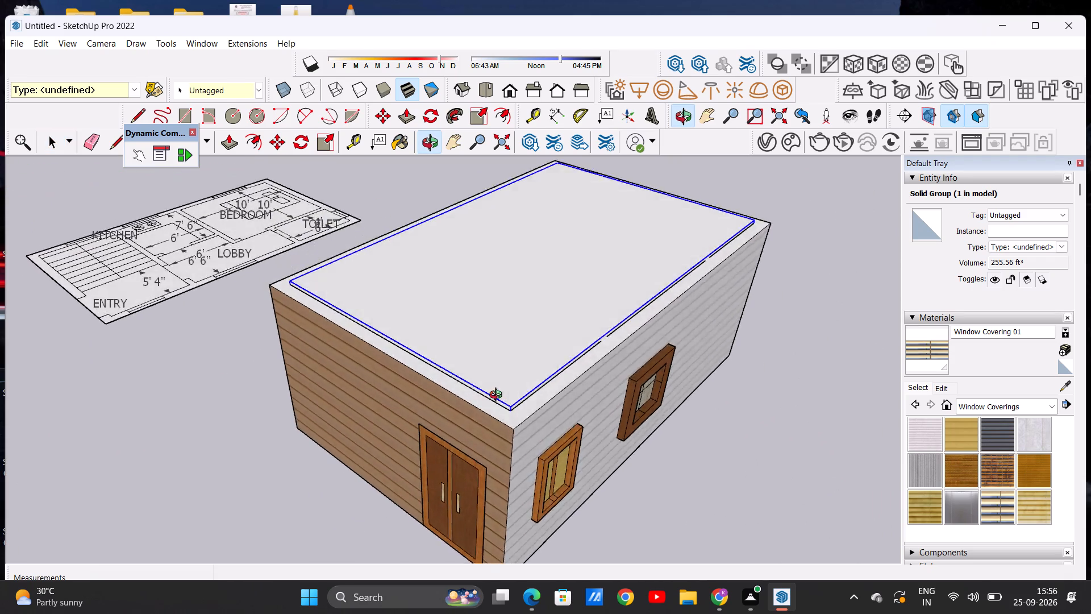
middle_drag(498, 396, 503, 411)
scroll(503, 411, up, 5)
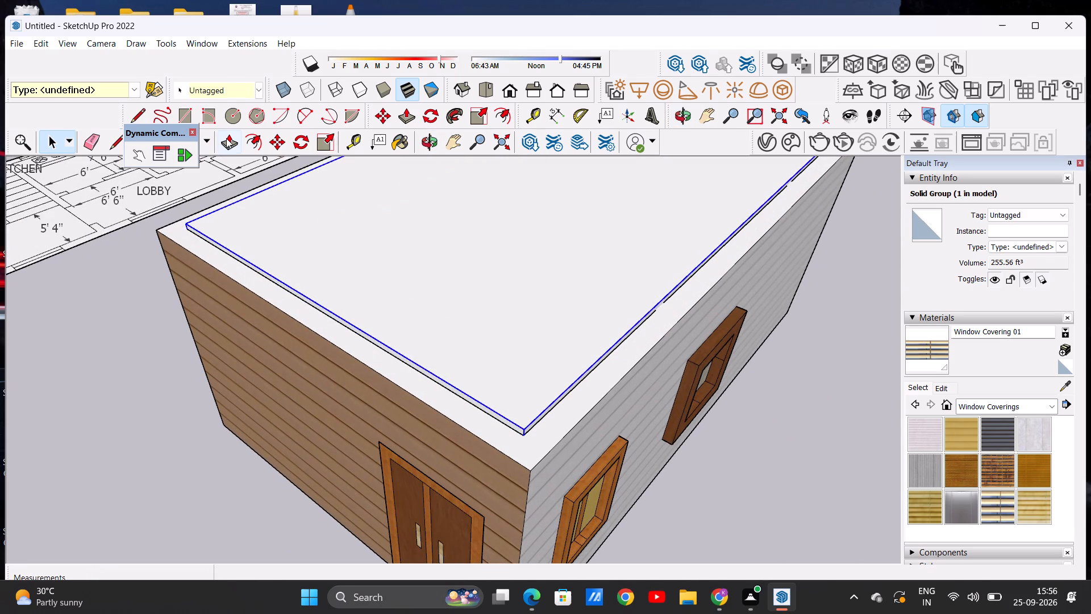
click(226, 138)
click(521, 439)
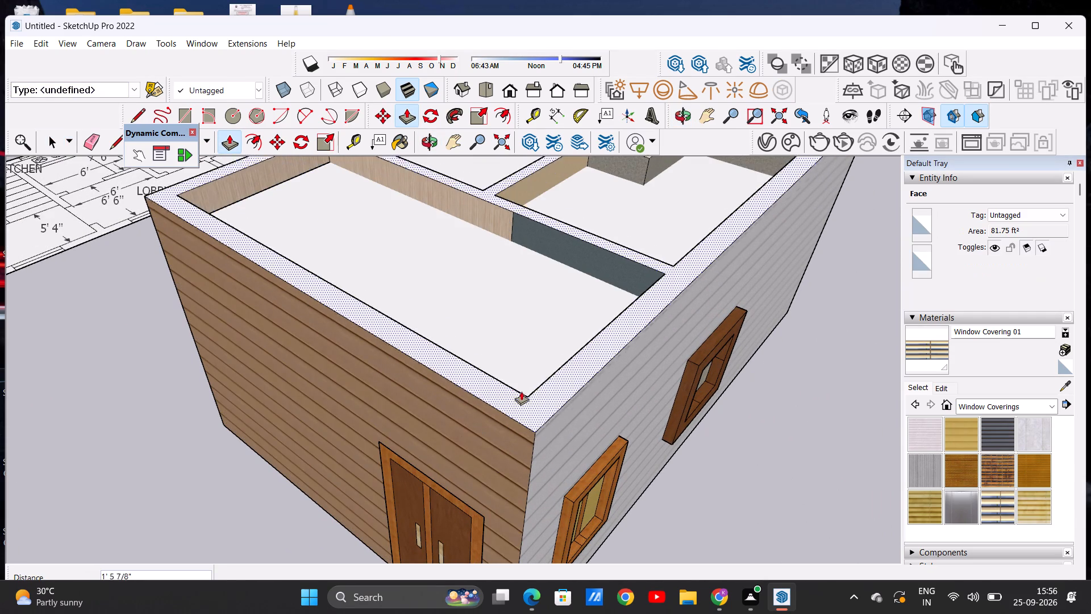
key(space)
Move the slab group off the house into the open space beside the outer wall with the two windows.
scroll(517, 427, down, 5)
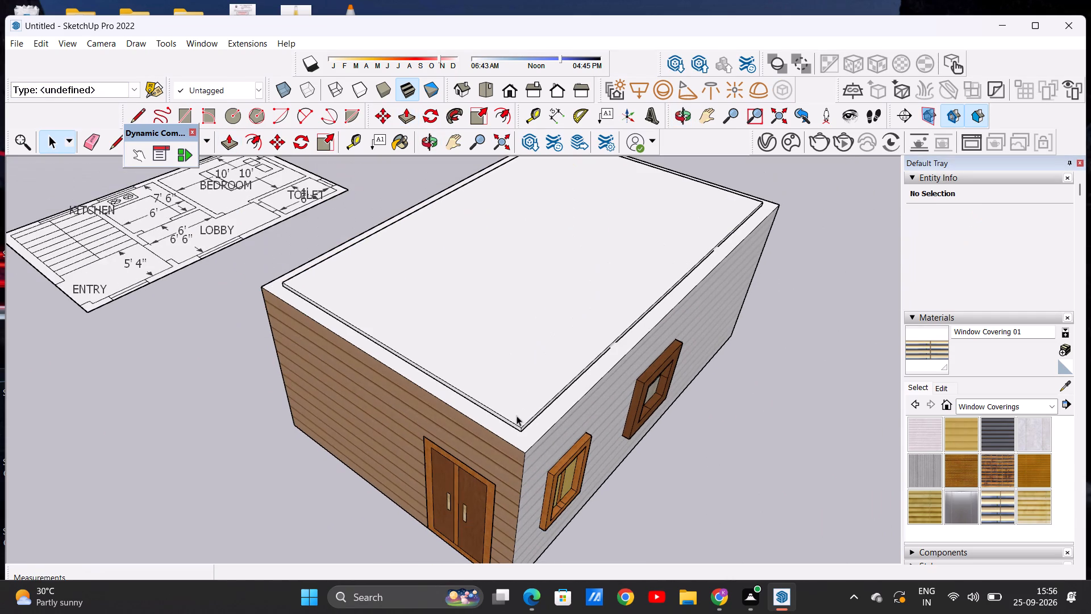
click(515, 374)
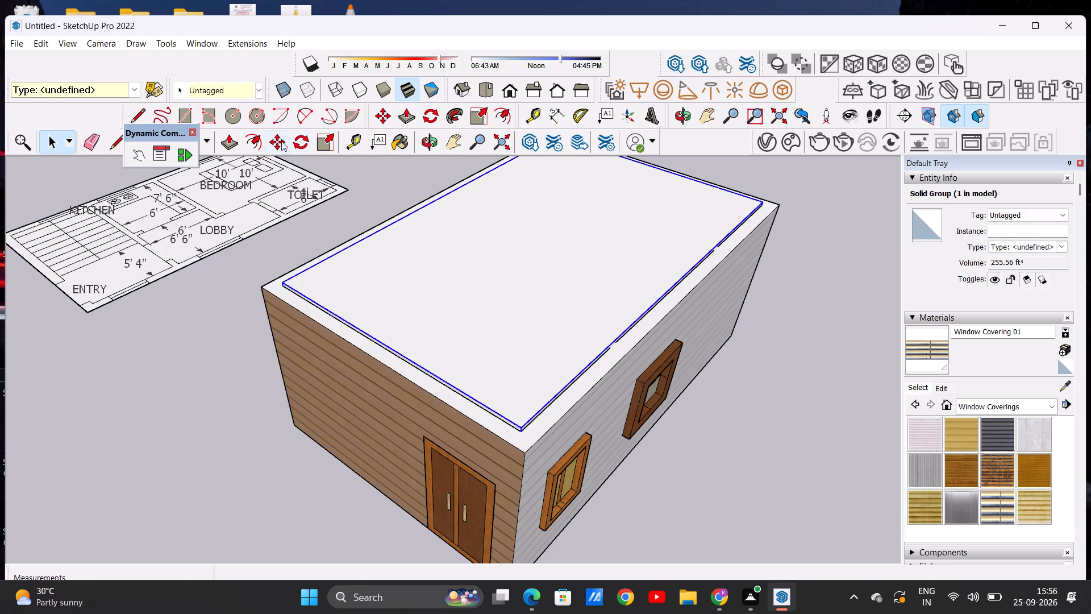
click(274, 141)
click(522, 426)
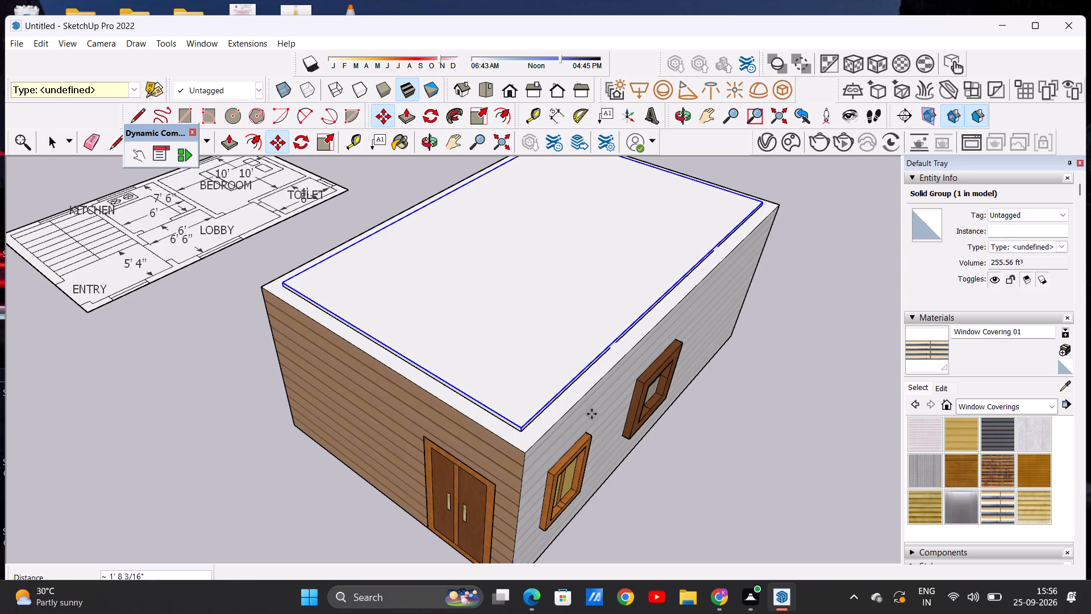
scroll(663, 387, down, 14)
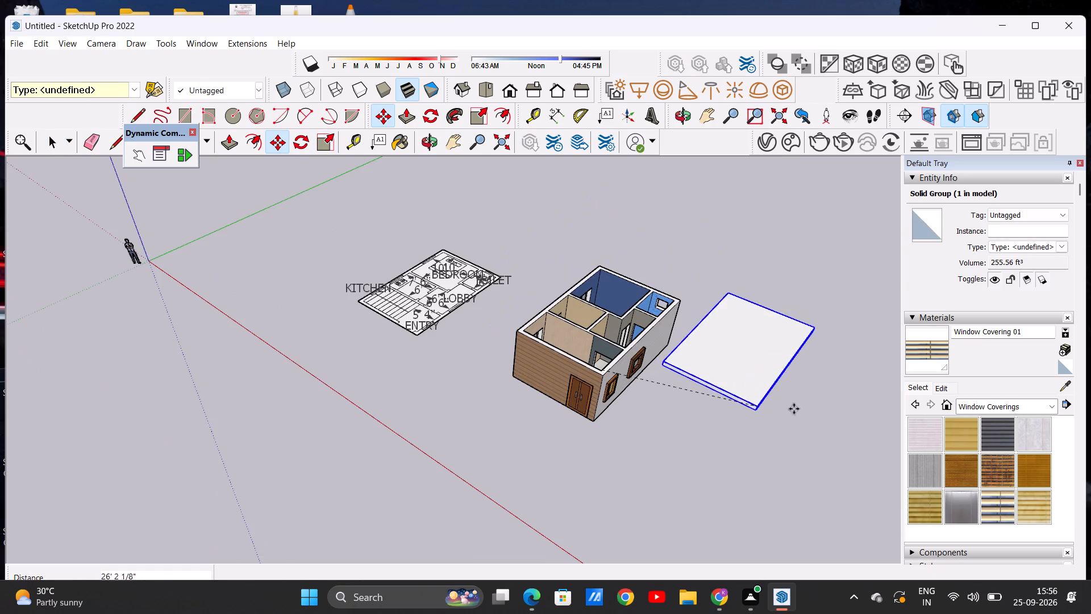
click(761, 443)
key(space)
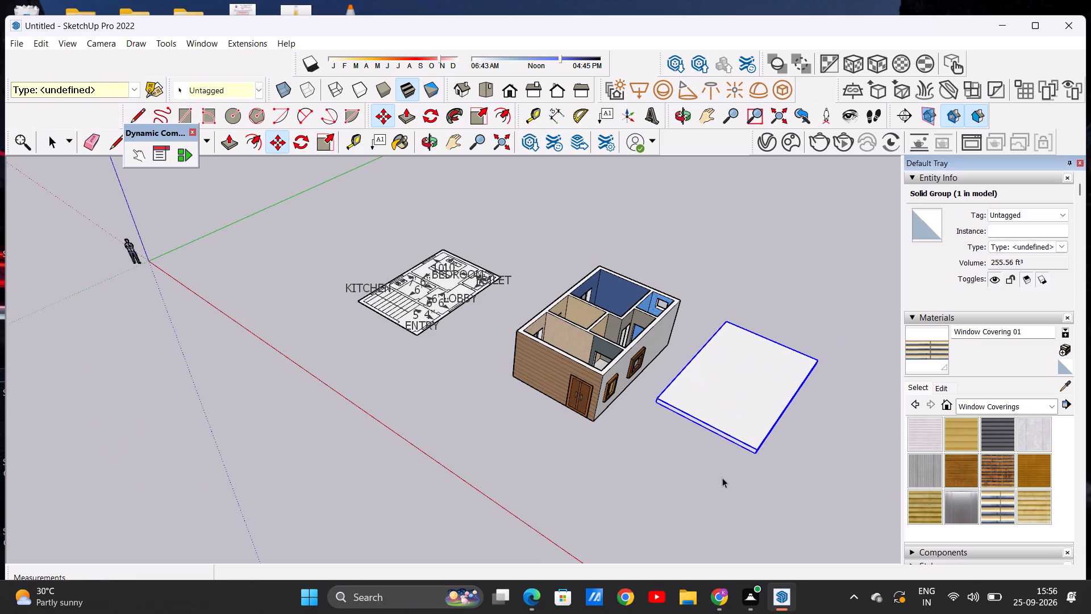
click(722, 478)
Examine the open house and the separated slab from low, oblique and overhead views.
middle_drag(771, 504, 721, 338)
scroll(771, 503, up, 1)
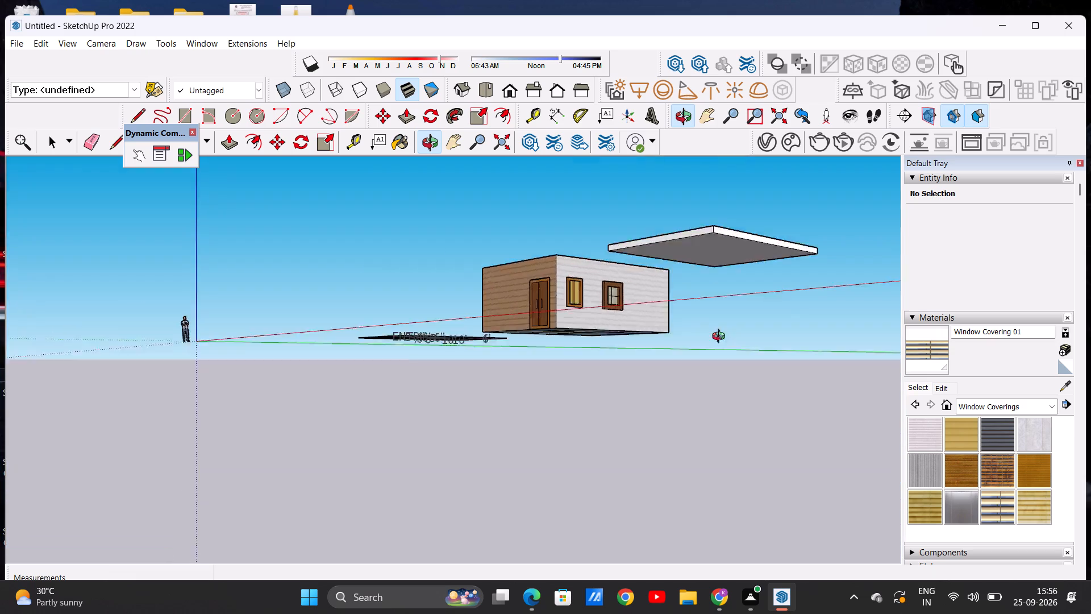
middle_drag(721, 338, 806, 534)
scroll(590, 243, down, 3)
middle_drag(523, 319, 557, 487)
scroll(538, 351, up, 5)
middle_drag(551, 355, 496, 268)
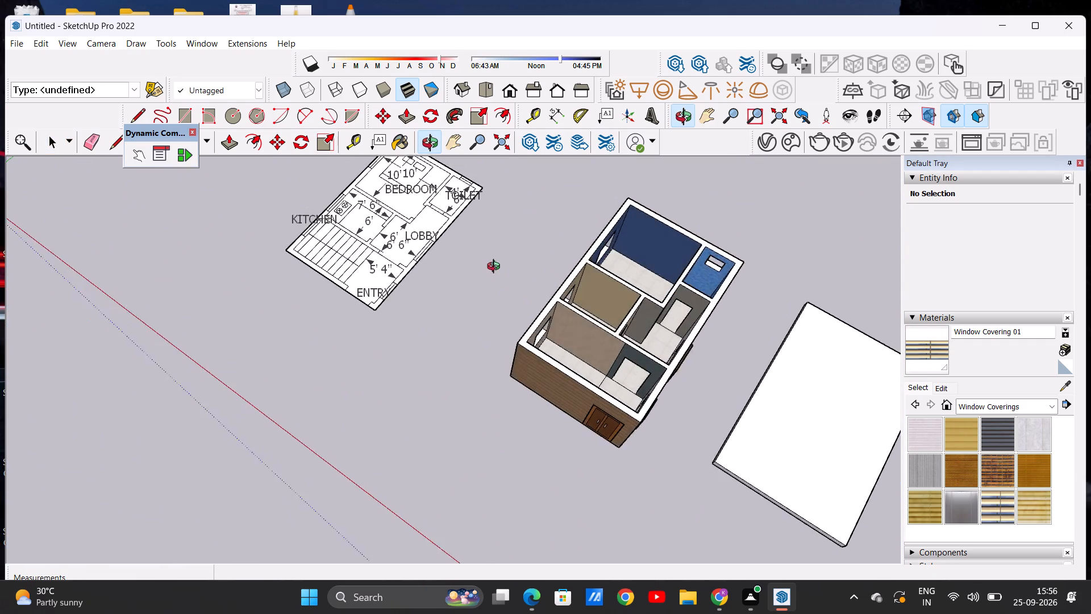
middle_drag(496, 268, 463, 288)
scroll(466, 287, down, 5)
scroll(585, 313, up, 7)
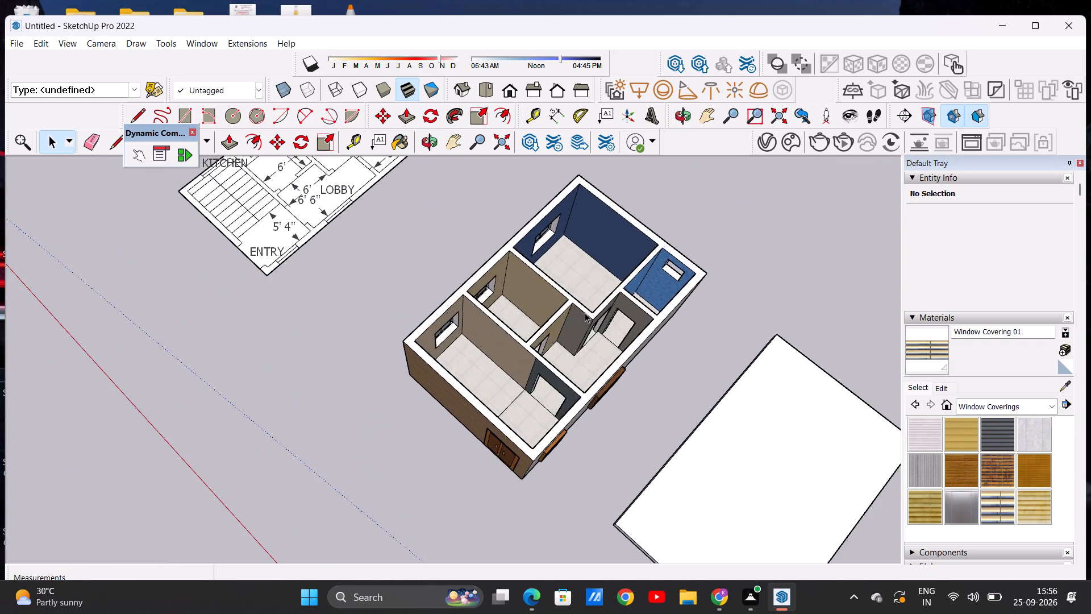
middle_drag(561, 413, 380, 391)
scroll(397, 350, down, 4)
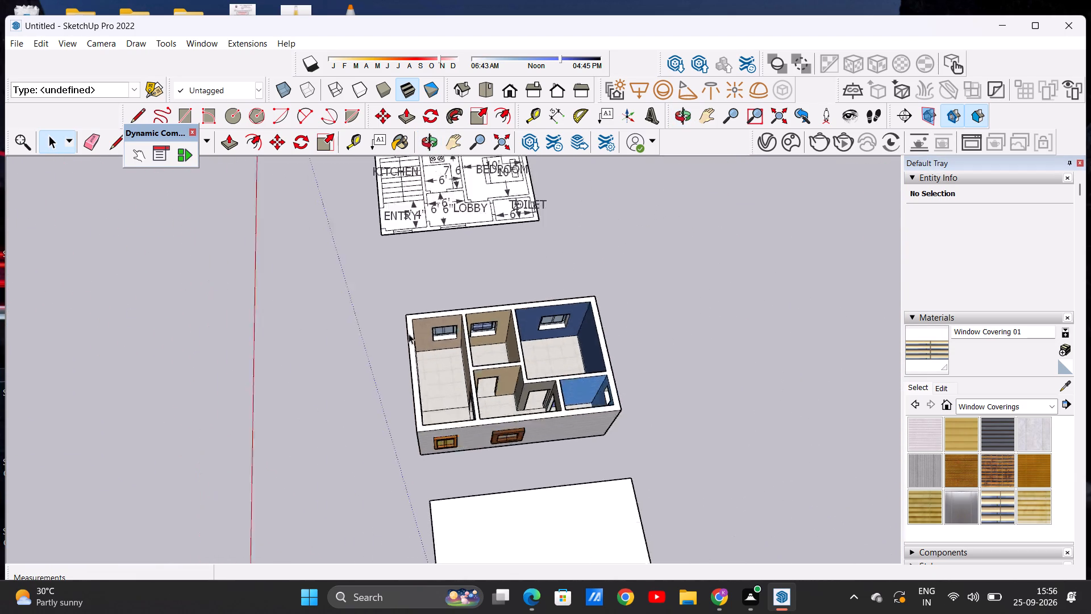
scroll(409, 334, down, 1)
middle_drag(473, 359, 452, 424)
scroll(456, 426, up, 9)
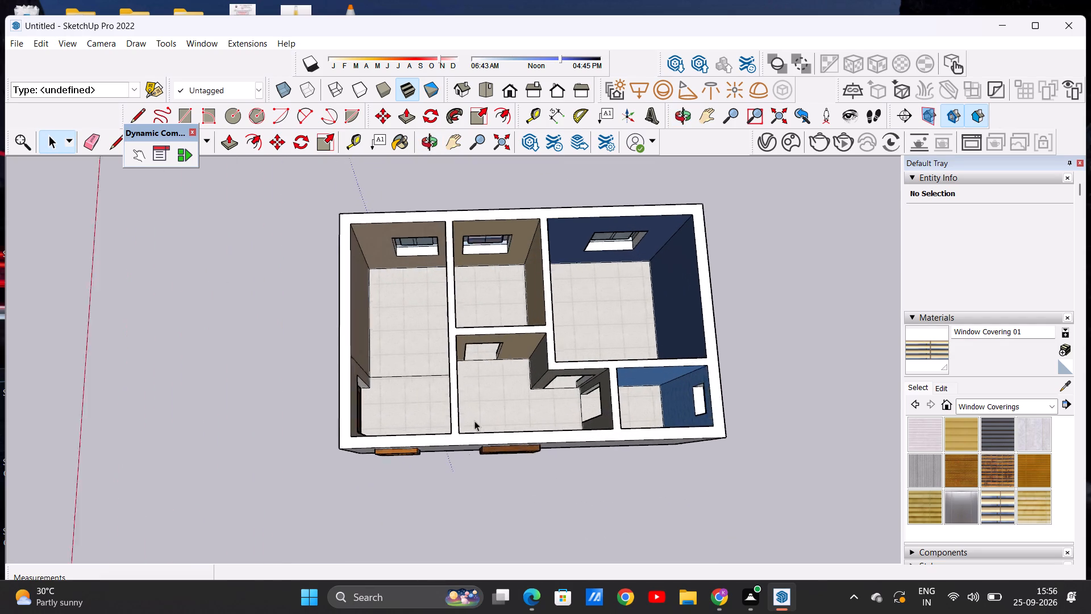
scroll(474, 421, up, 3)
scroll(310, 198, down, 12)
scroll(373, 171, up, 6)
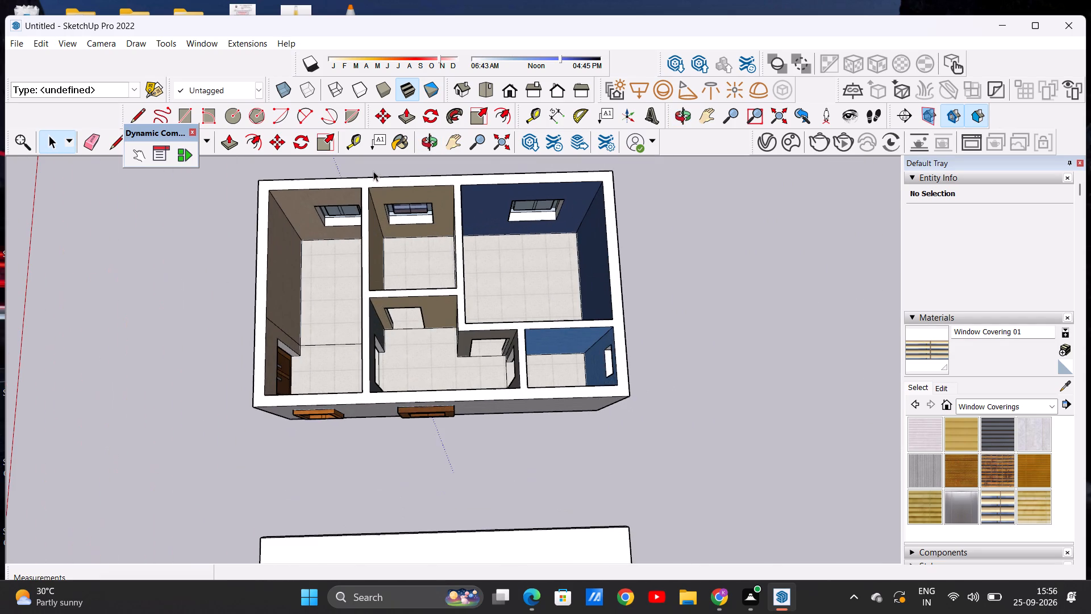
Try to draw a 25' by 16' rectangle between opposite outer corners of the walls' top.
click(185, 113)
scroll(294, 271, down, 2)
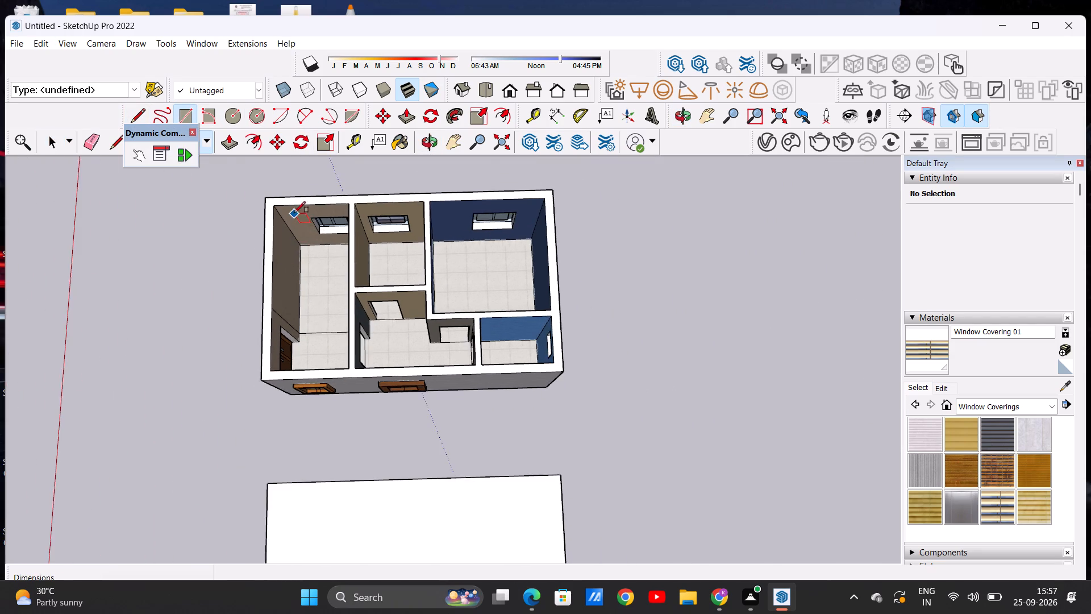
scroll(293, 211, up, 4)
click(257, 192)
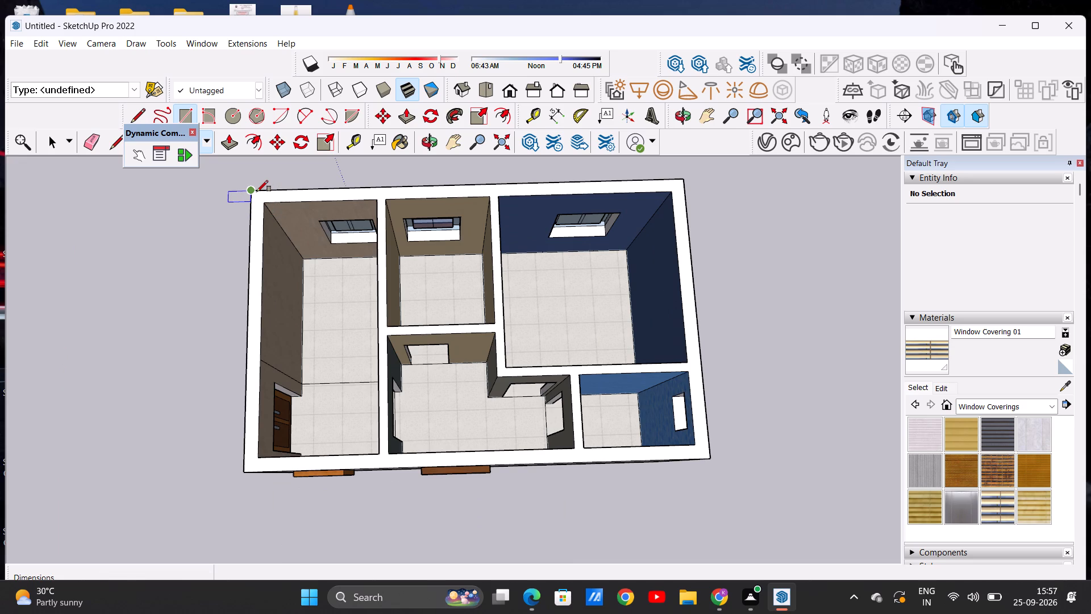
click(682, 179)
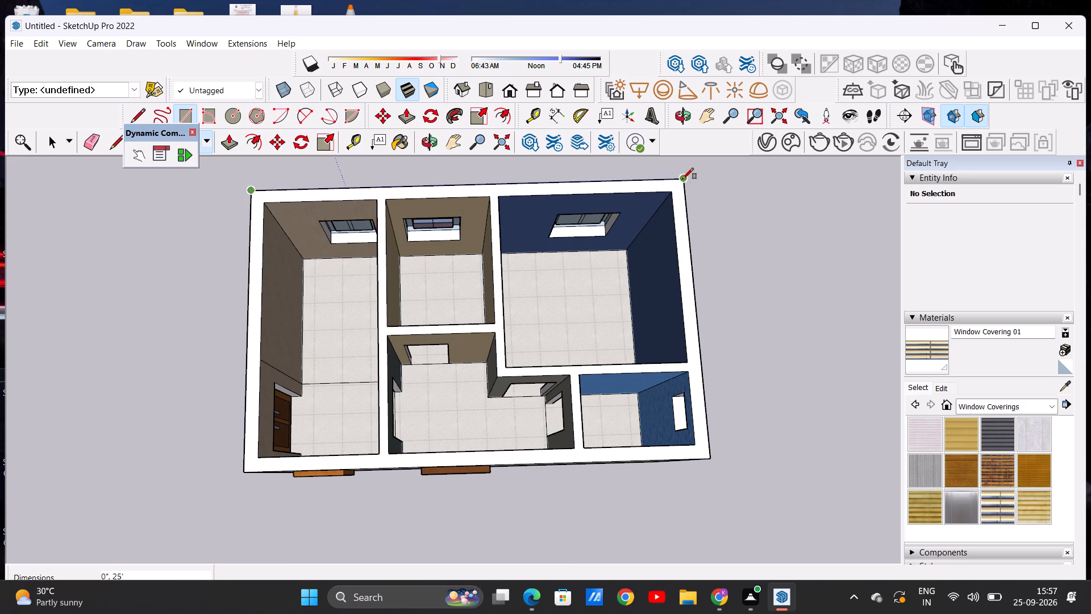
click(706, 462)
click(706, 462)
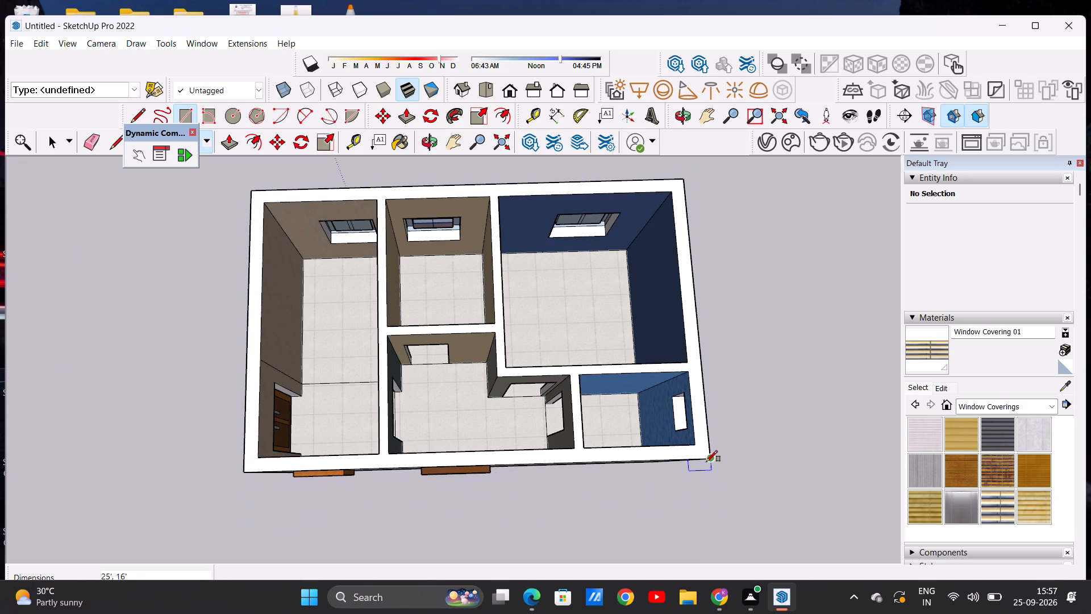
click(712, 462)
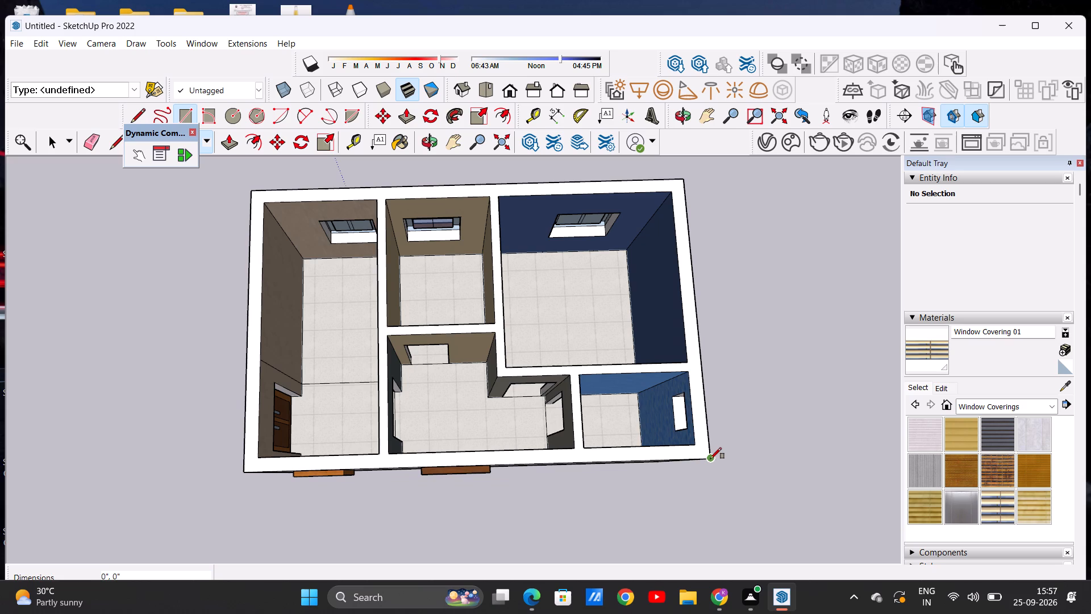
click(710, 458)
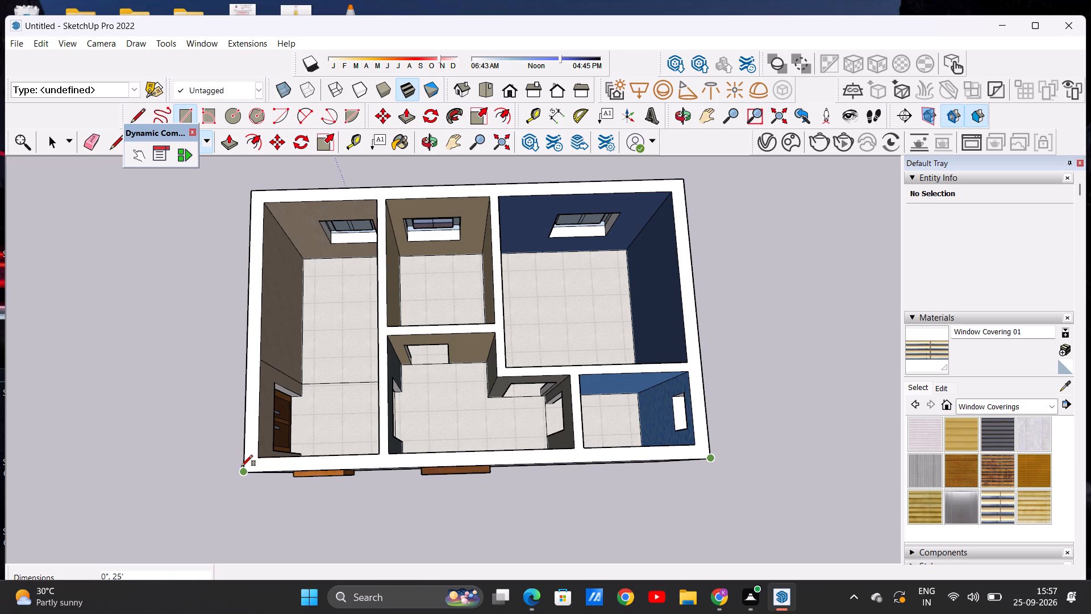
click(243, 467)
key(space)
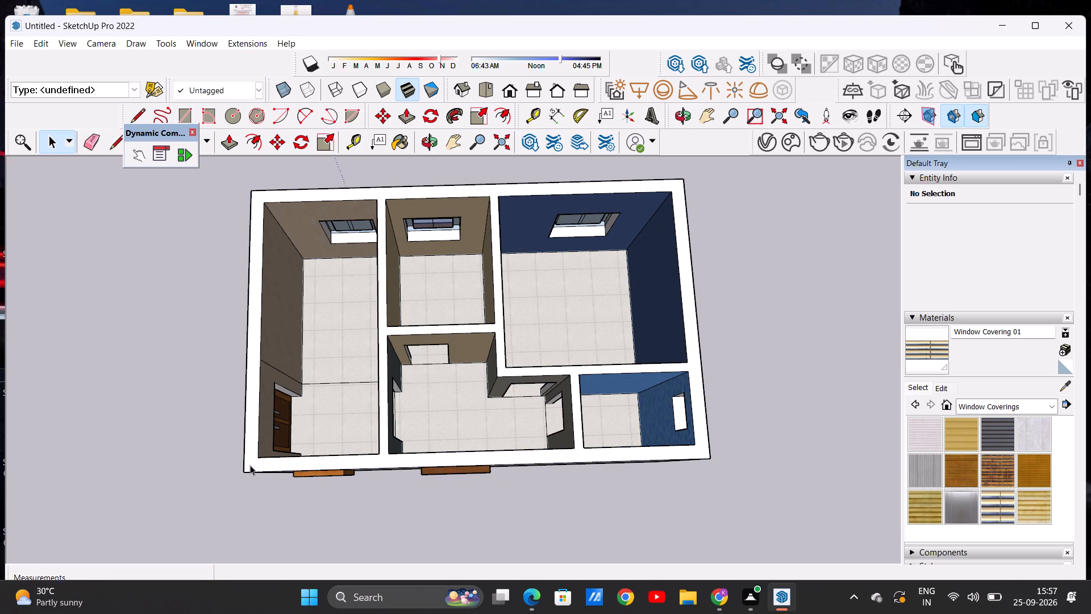
Draw a 23' 6" by 14' 6" rectangle between opposite inner corners of the outer walls' top, closing over the rooms.
click(186, 108)
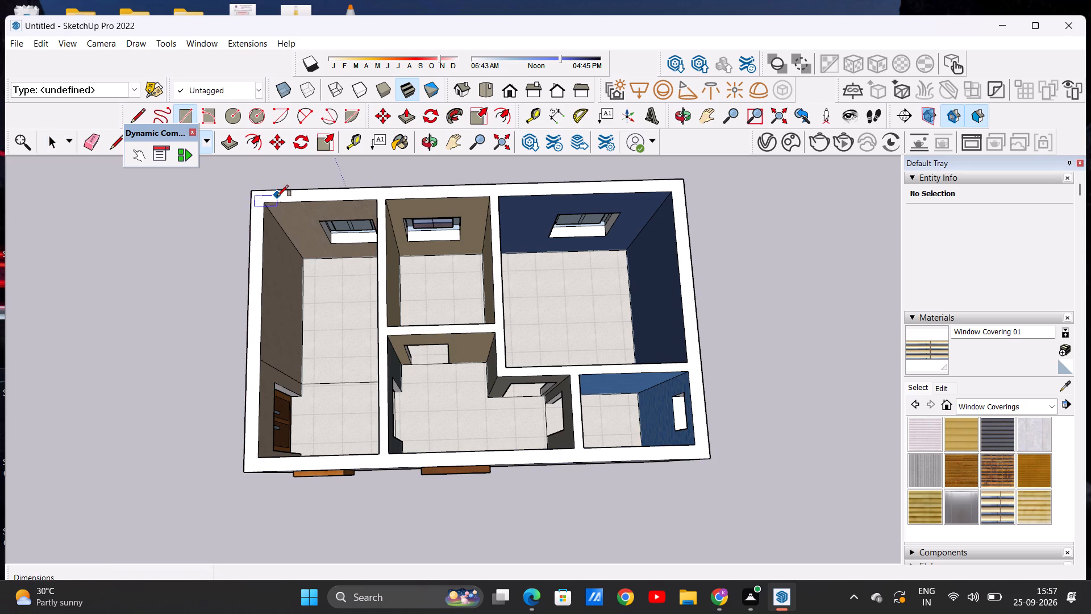
click(267, 202)
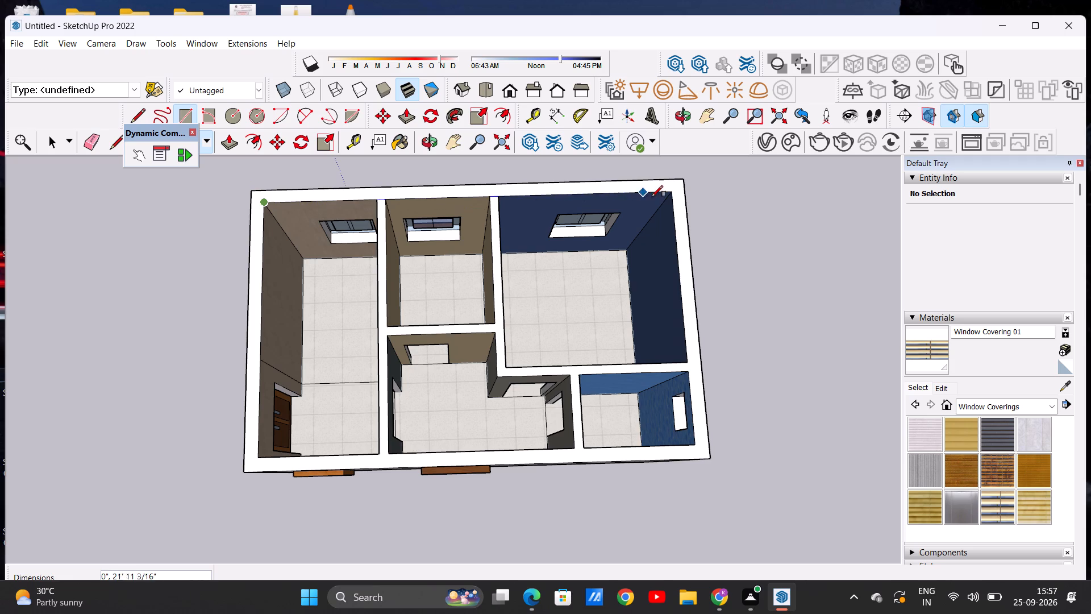
click(670, 193)
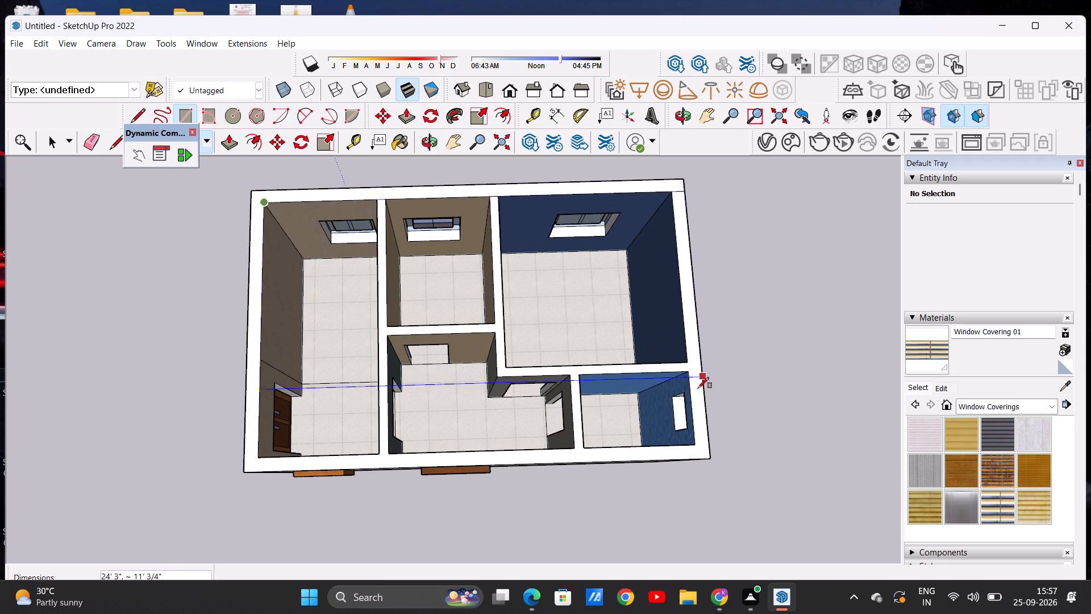
click(692, 444)
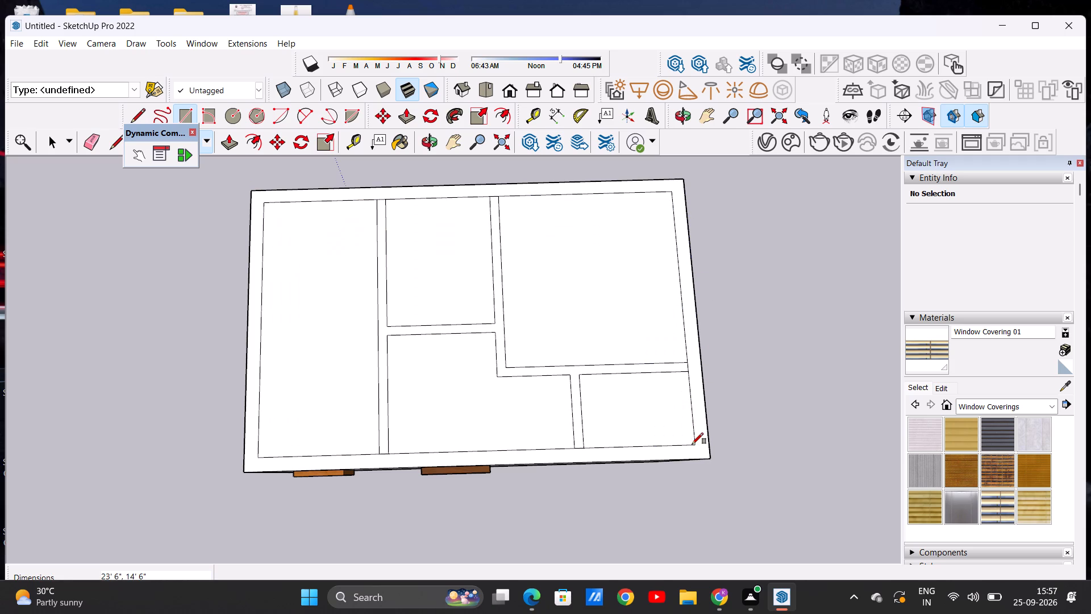
key(space)
Examine the covered house top and the separate slab from the window side, the entrance side and above.
scroll(467, 255, down, 3)
middle_drag(456, 379, 458, 177)
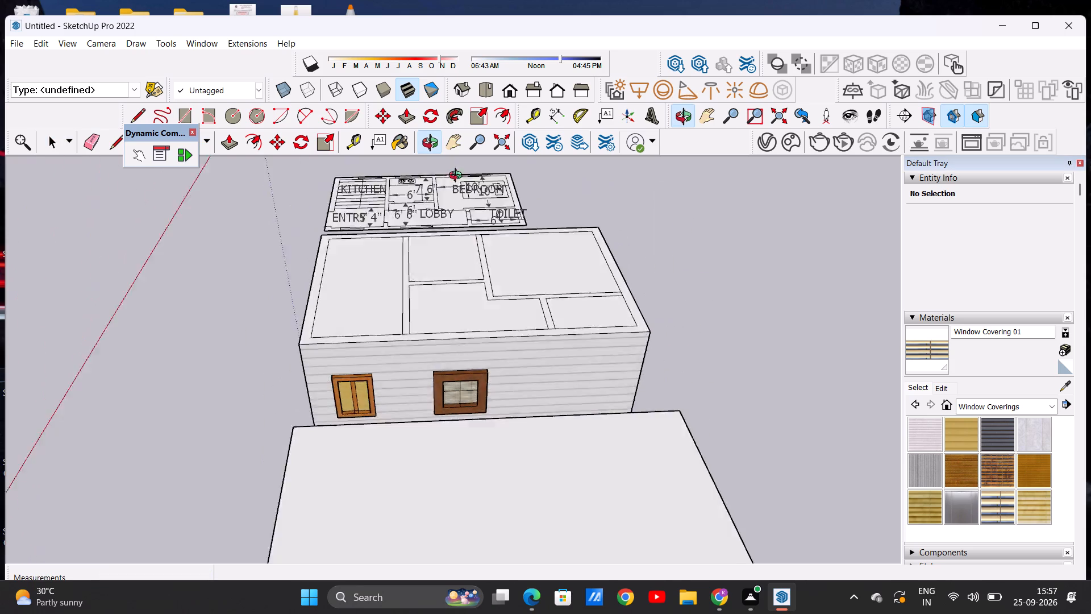
middle_drag(458, 177, 808, 105)
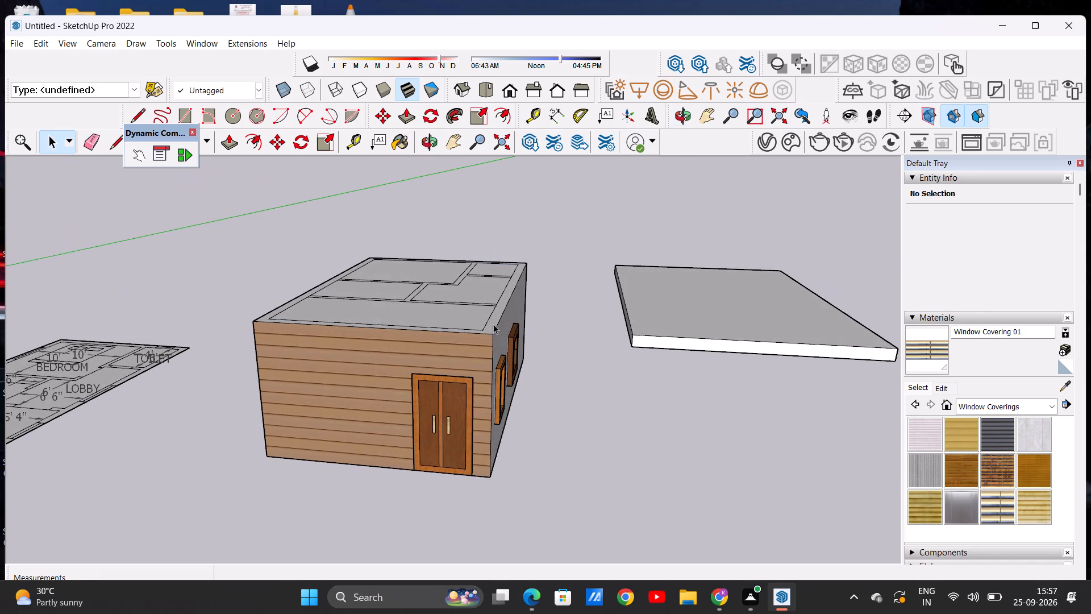
middle_drag(419, 354, 431, 470)
scroll(463, 355, up, 2)
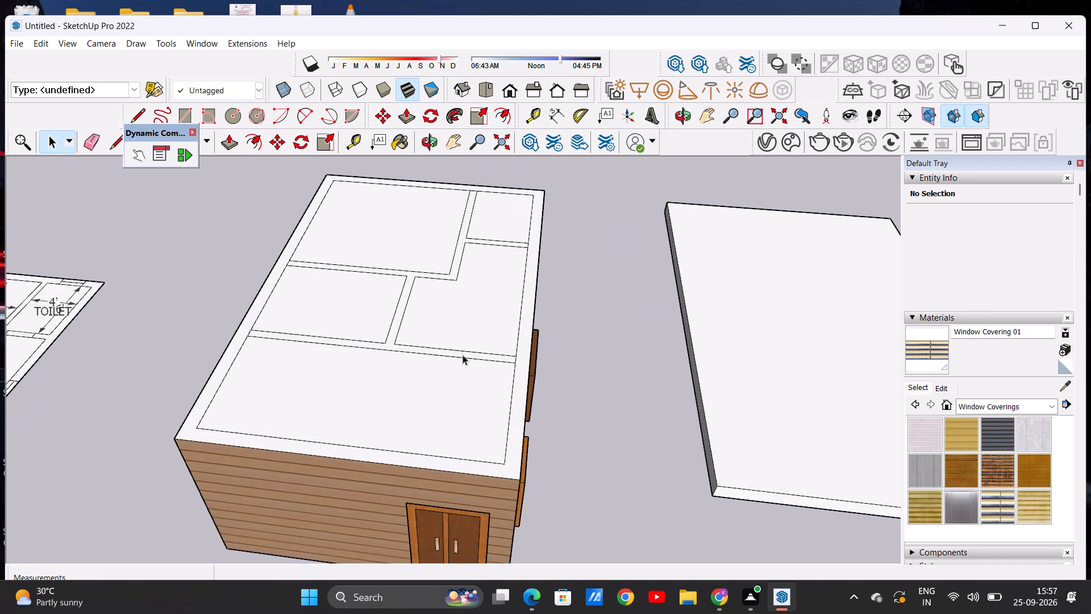
scroll(463, 355, up, 2)
scroll(432, 346, down, 6)
middle_drag(401, 354, 424, 445)
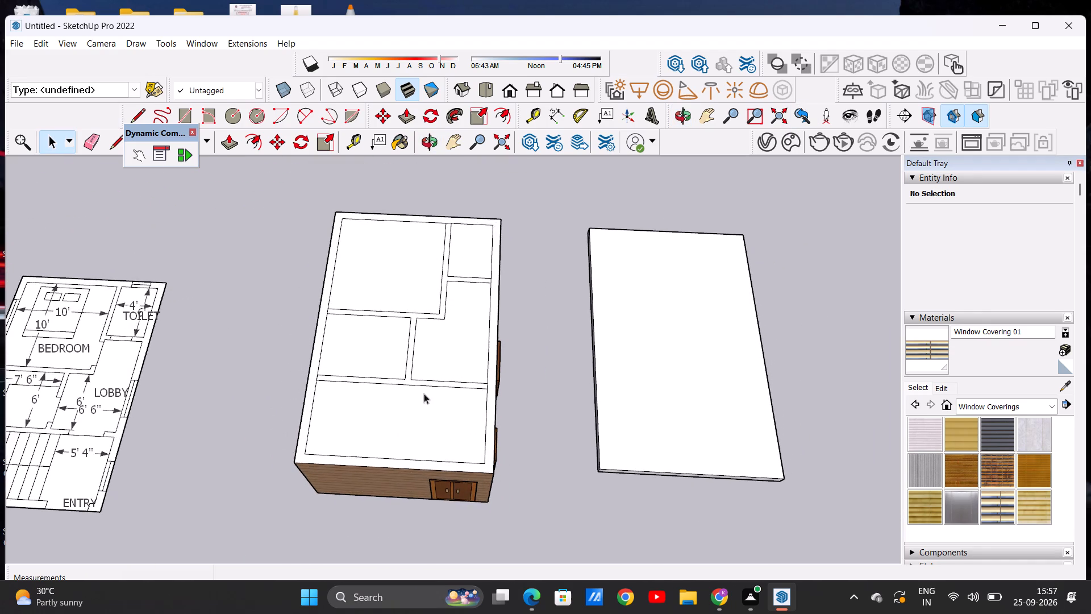
scroll(436, 352, up, 5)
scroll(401, 335, down, 4)
middle_drag(411, 430, 408, 418)
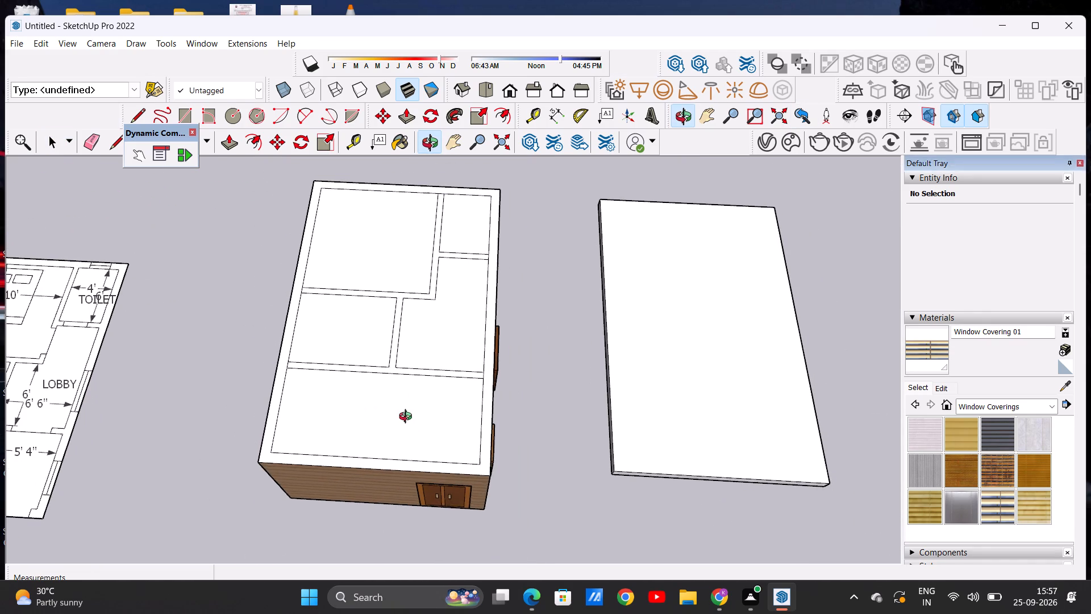
middle_drag(408, 418, 28, 302)
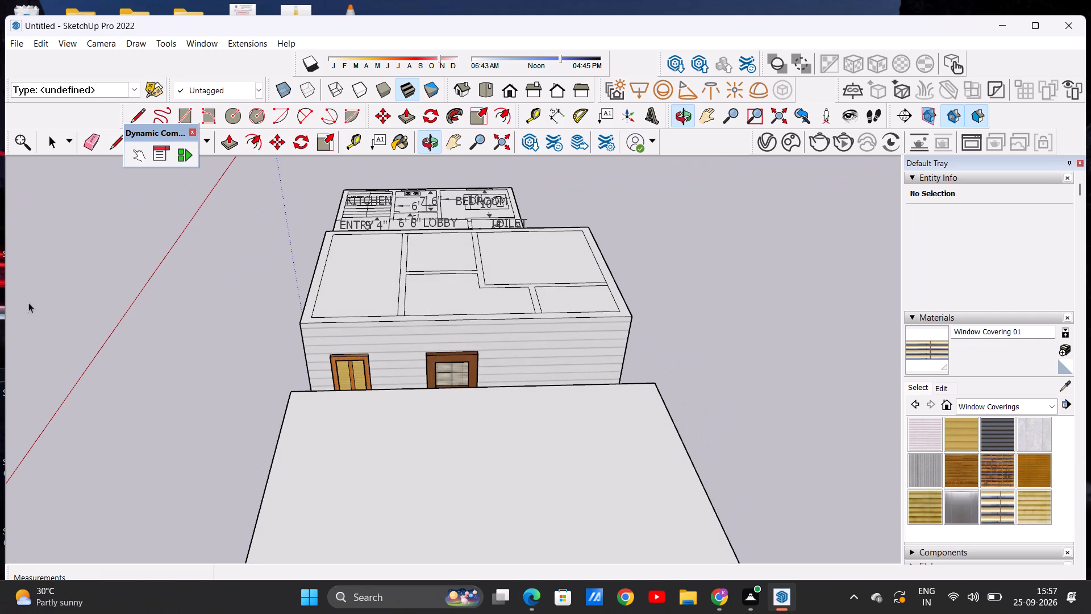
scroll(461, 292, up, 5)
scroll(431, 345, down, 9)
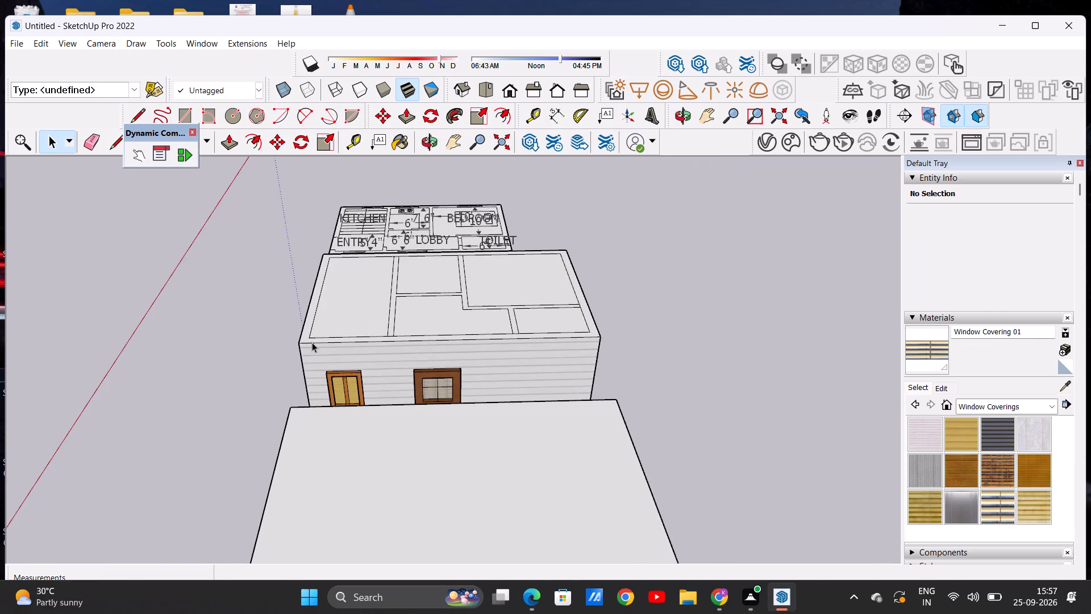
middle_drag(312, 343, 660, 371)
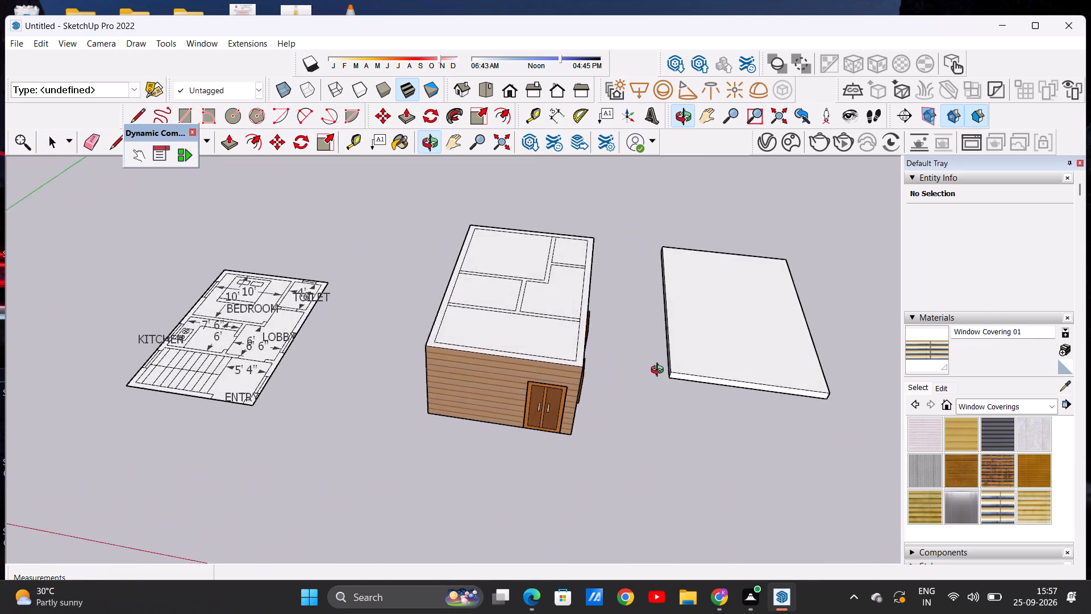
middle_drag(660, 371, 694, 428)
scroll(576, 394, up, 6)
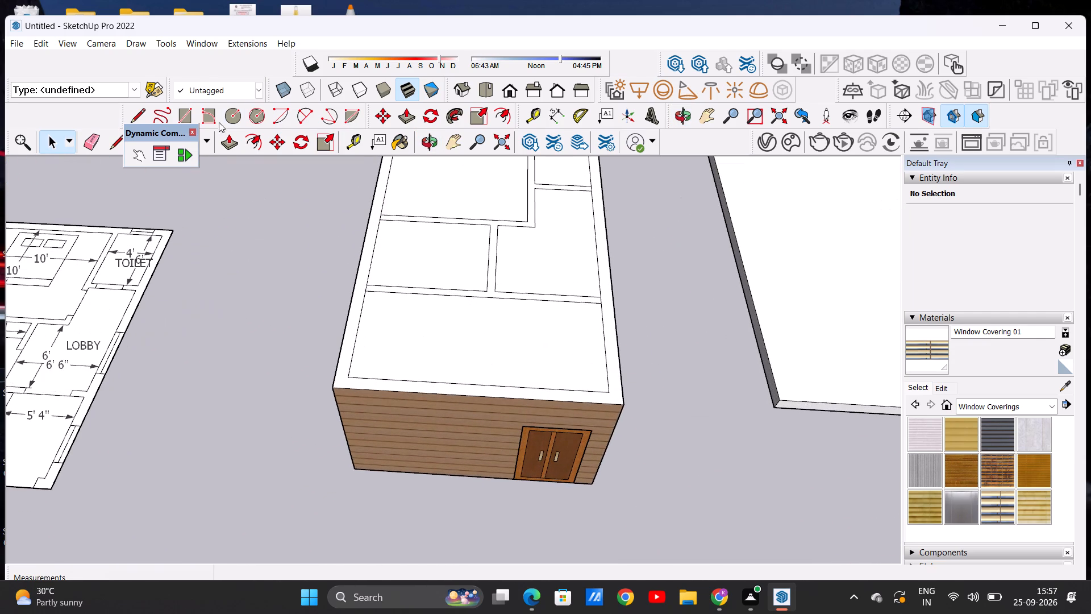
Push/Pull the outer walls' top rim up 6' around the roof.
click(230, 140)
click(346, 325)
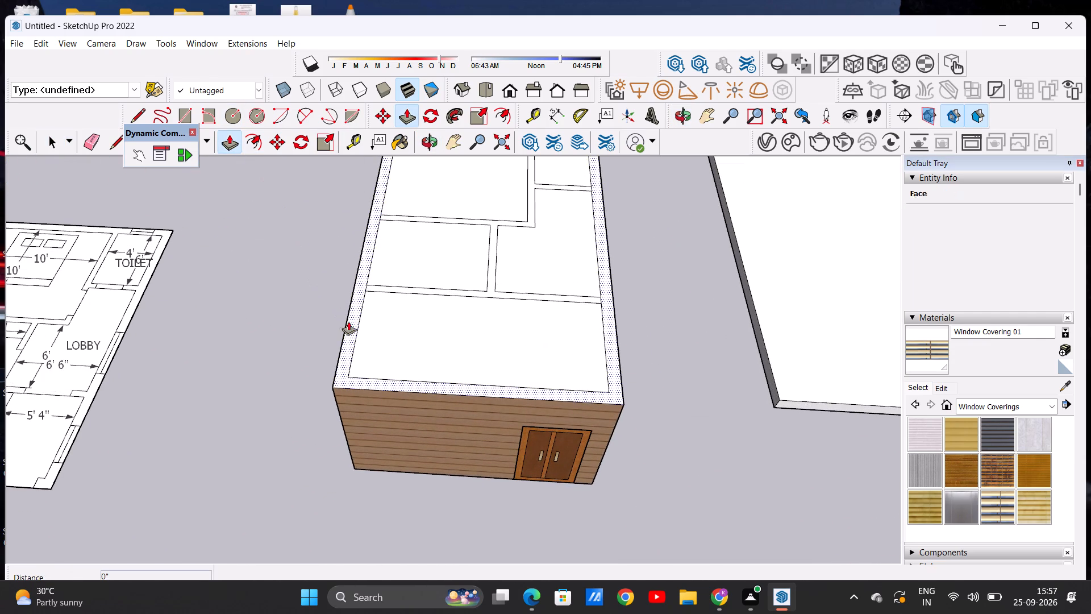
middle_drag(349, 296, 368, 232)
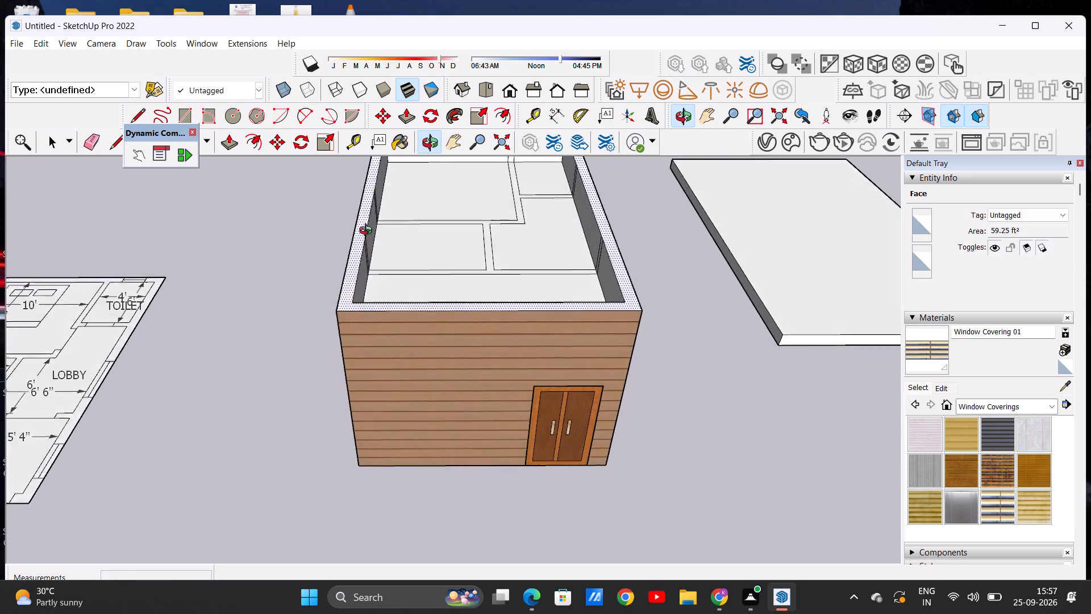
middle_drag(368, 232, 363, 210)
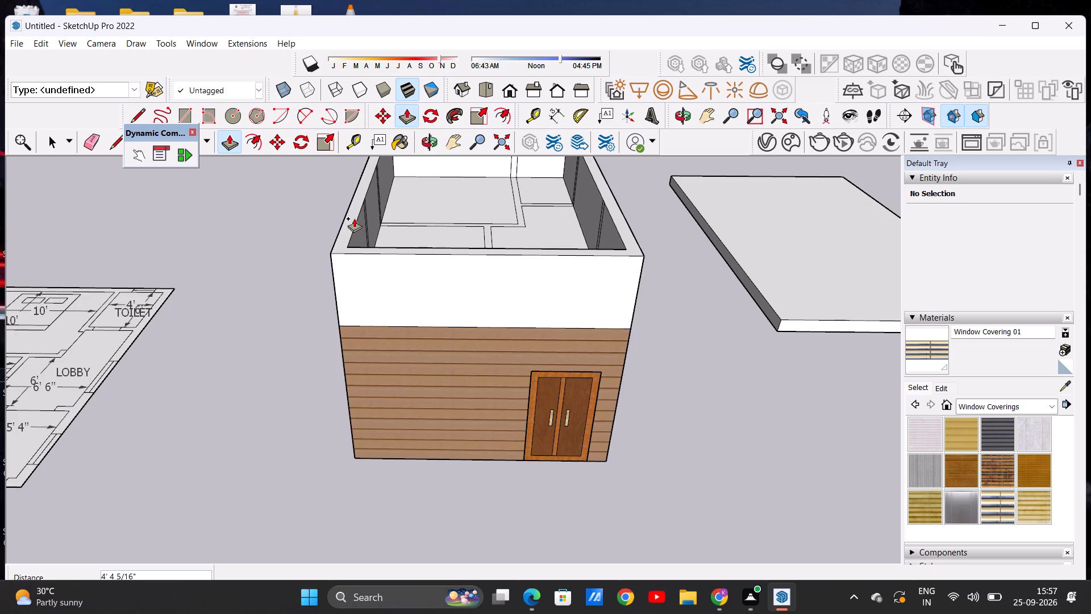
text(6')
key(Return)
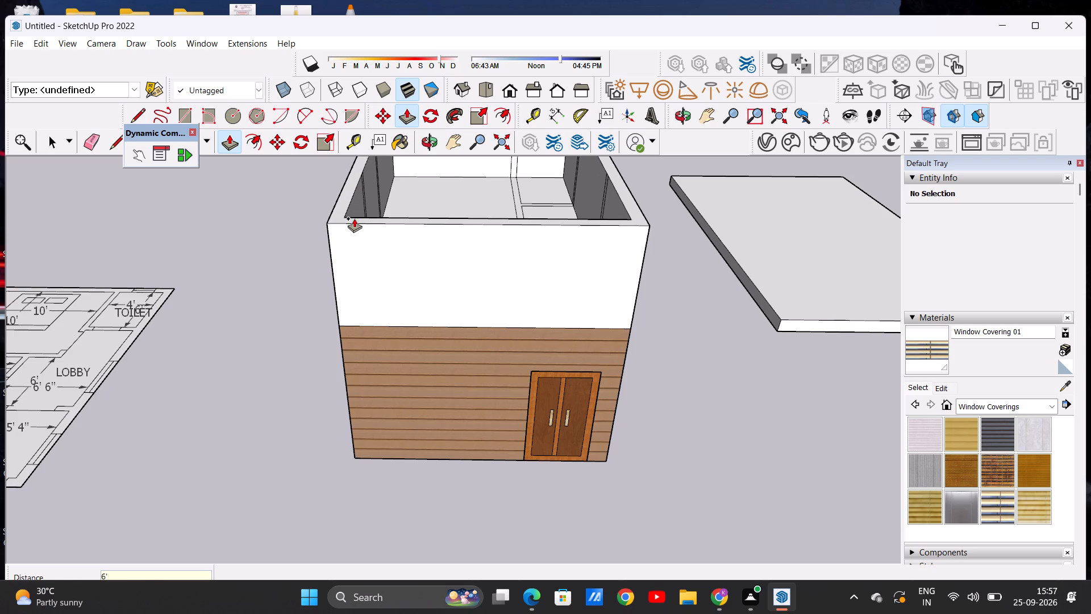
key(space)
Examine the raised perimeter walls and the house from low and high angles on the entrance side.
scroll(251, 438, down, 7)
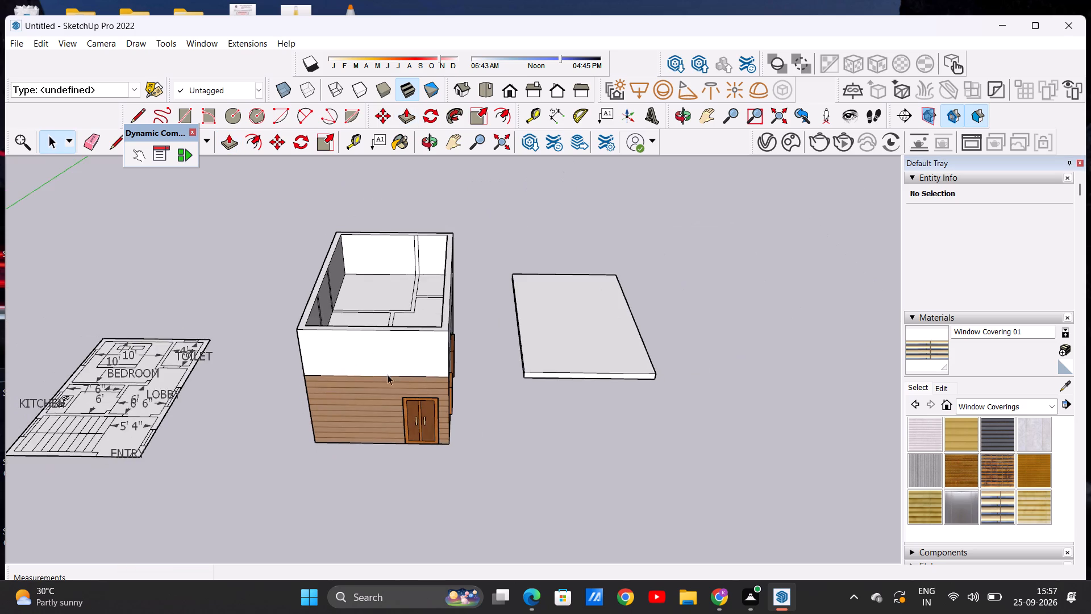
middle_drag(378, 342, 298, 281)
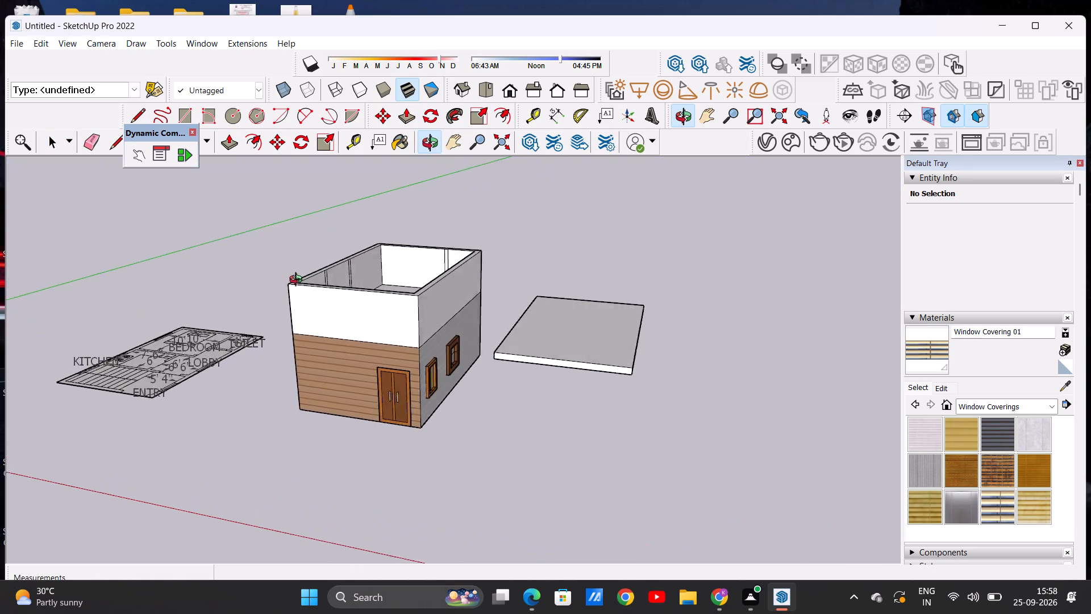
middle_drag(298, 281, 280, 291)
scroll(272, 302, down, 1)
scroll(343, 357, up, 4)
middle_drag(344, 360, 422, 290)
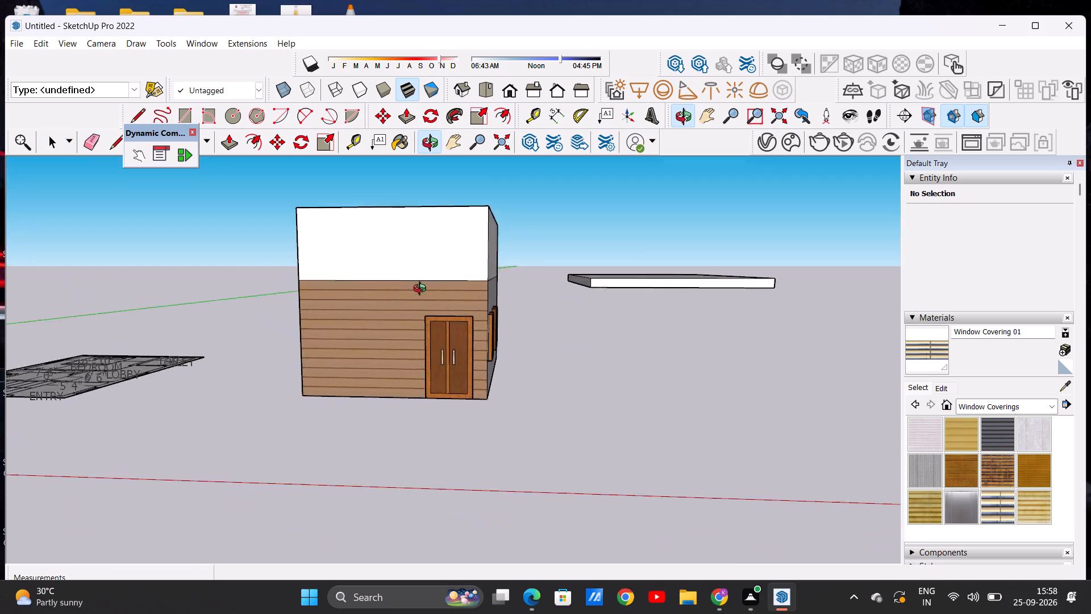
middle_drag(422, 290, 384, 408)
scroll(387, 340, down, 4)
scroll(401, 375, up, 4)
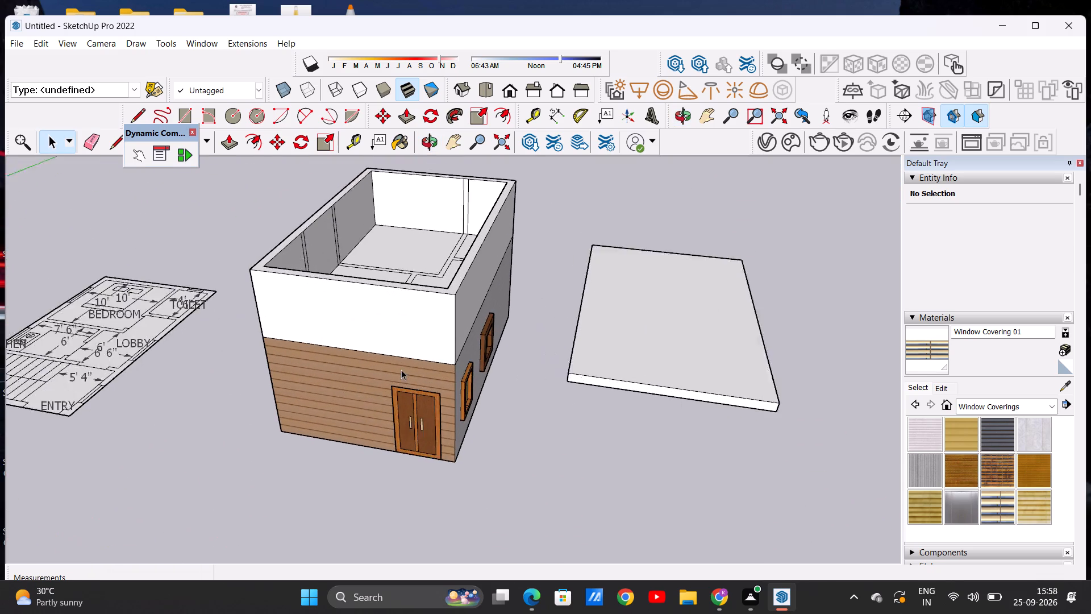
scroll(401, 370, up, 2)
Draw a line across the entrance side's raised wall, parallel to and slightly above the wood siding's upper edge.
click(117, 146)
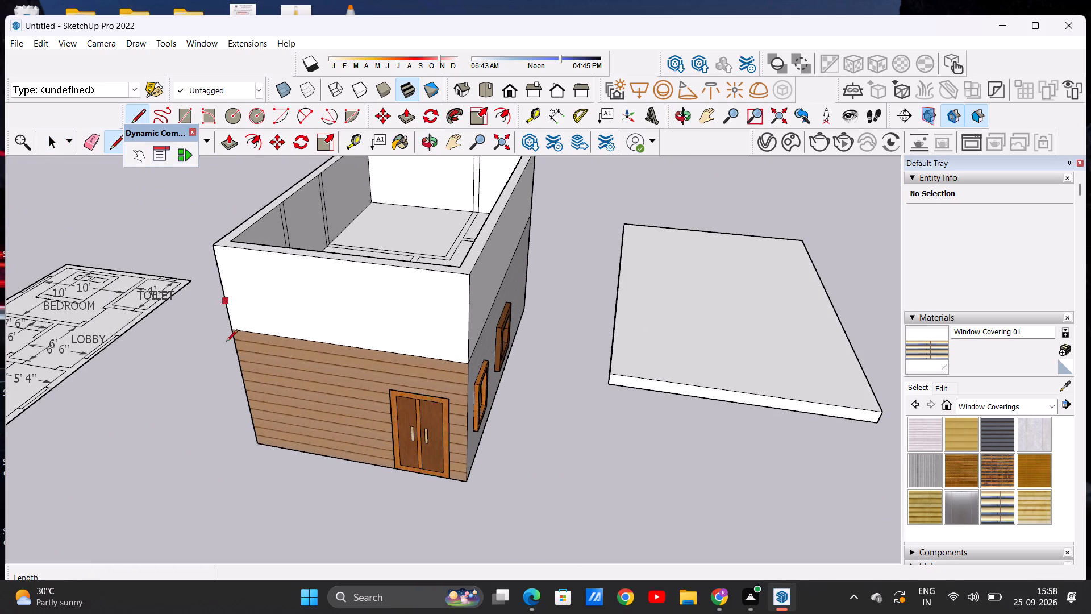
scroll(251, 327, up, 7)
click(209, 304)
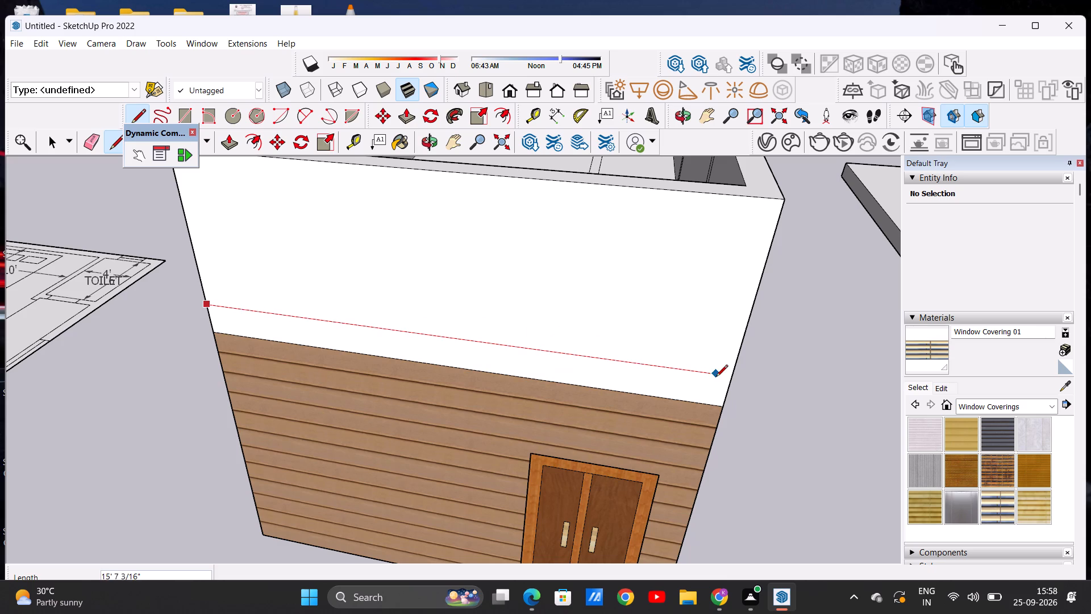
click(734, 376)
key(space)
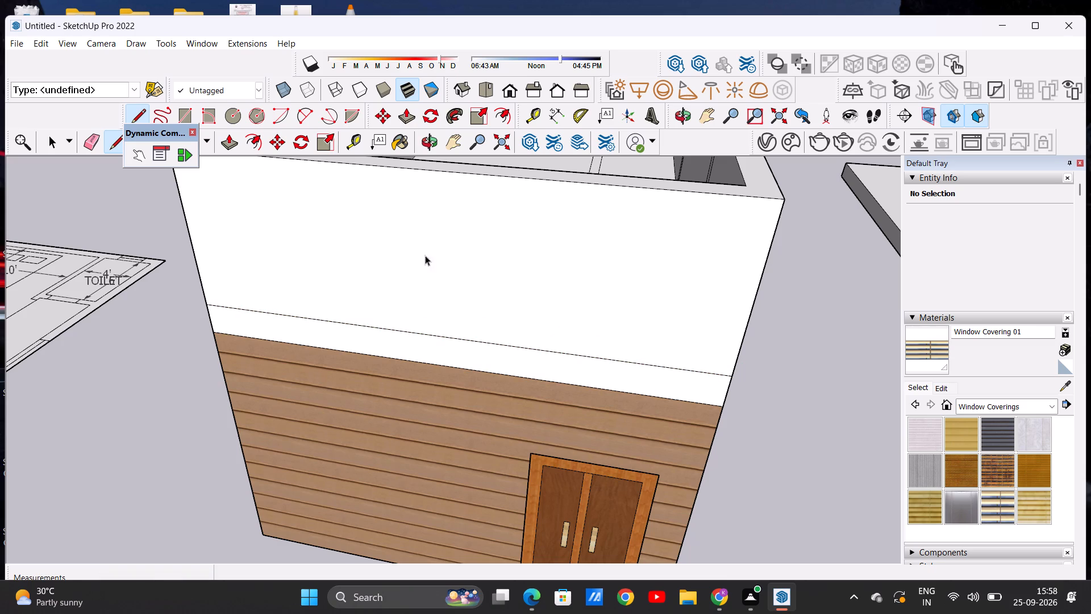
Push/Pull the narrow strip above the entrance siding outward about 3' 11" as a canopy.
click(228, 146)
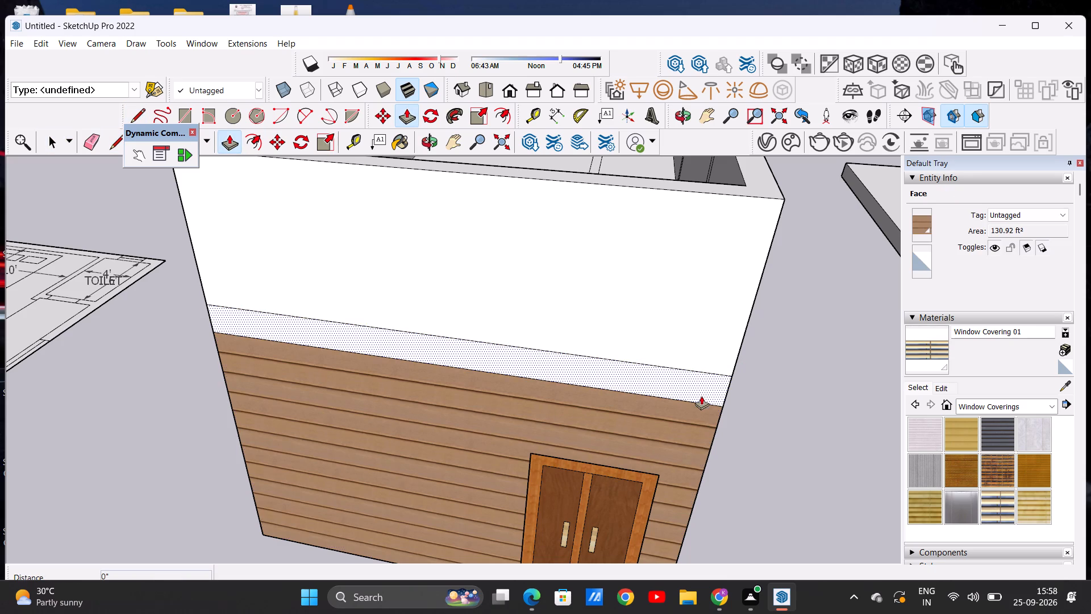
click(704, 379)
middle_drag(691, 435, 685, 431)
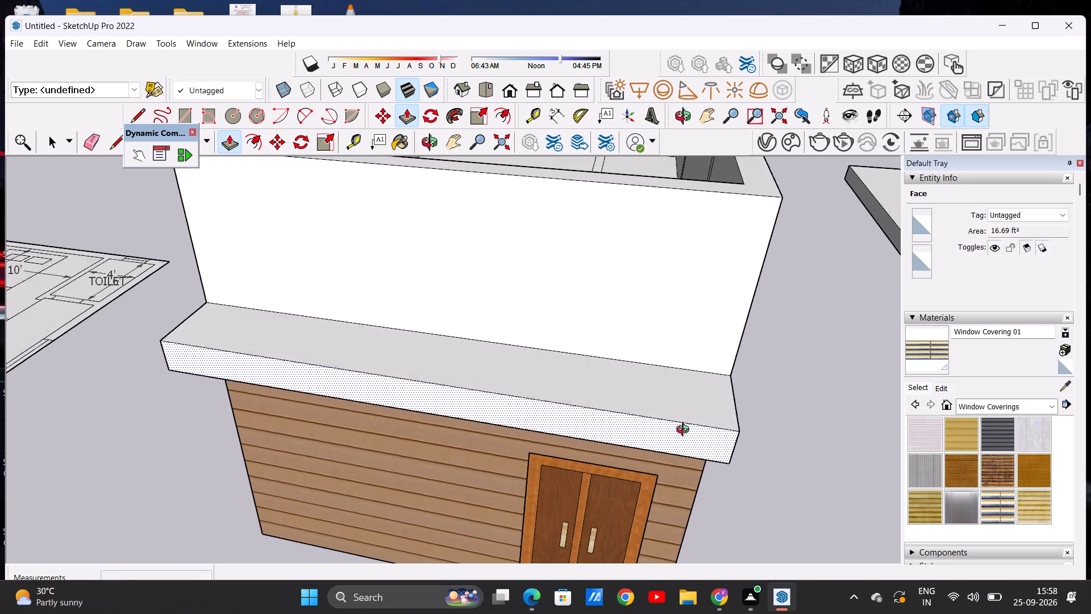
middle_drag(685, 431, 475, 382)
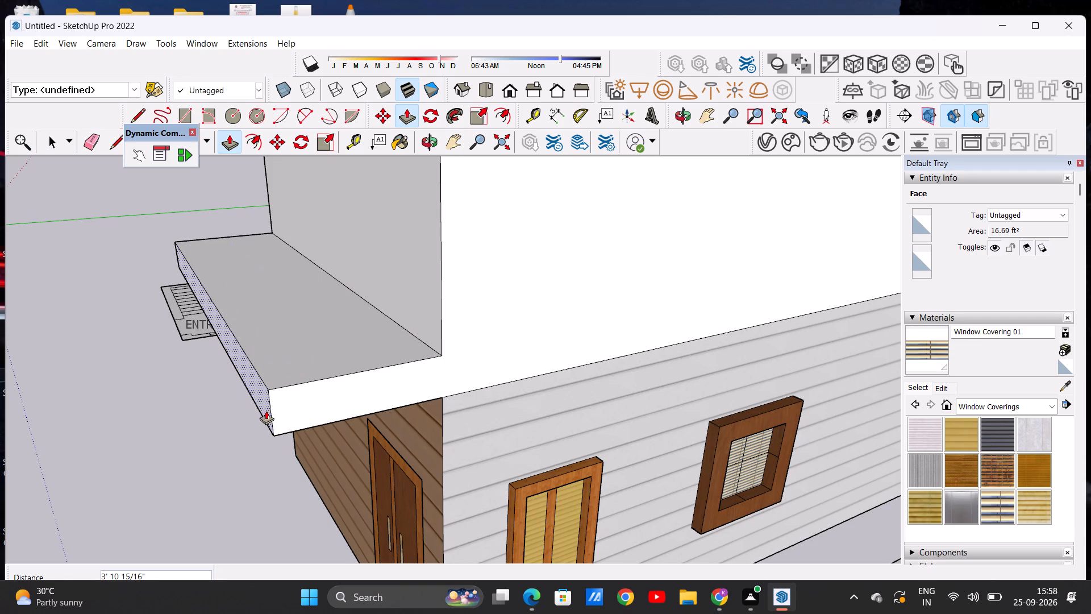
click(266, 410)
key(space)
Examine the entrance canopy and raised walls from both sides, ending at the outer wall with the two windows.
middle_drag(287, 429, 505, 408)
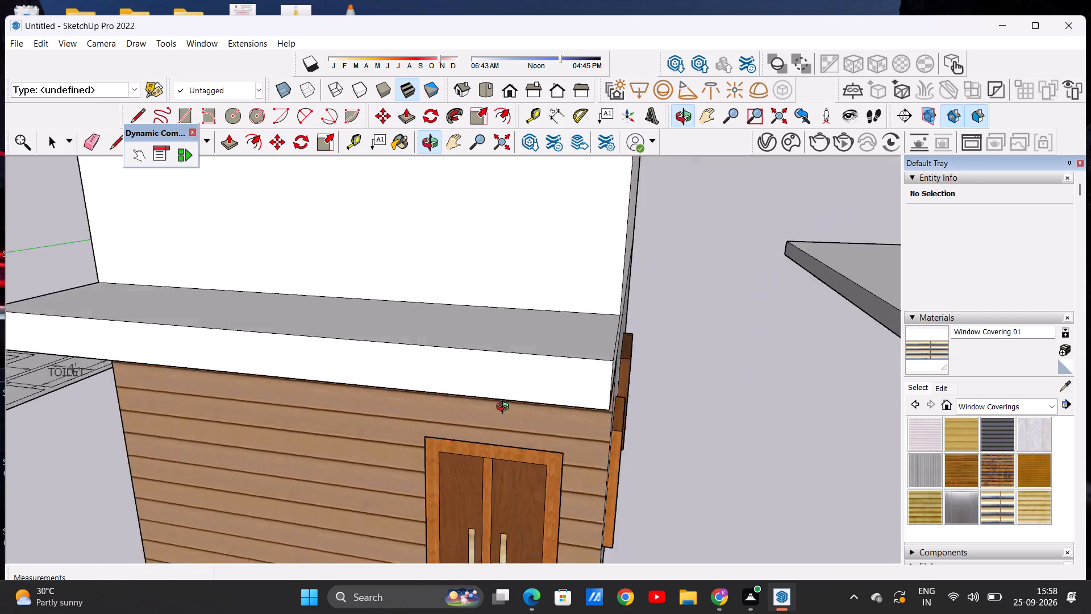
middle_drag(505, 408, 560, 350)
scroll(496, 337, down, 10)
middle_drag(338, 375, 465, 434)
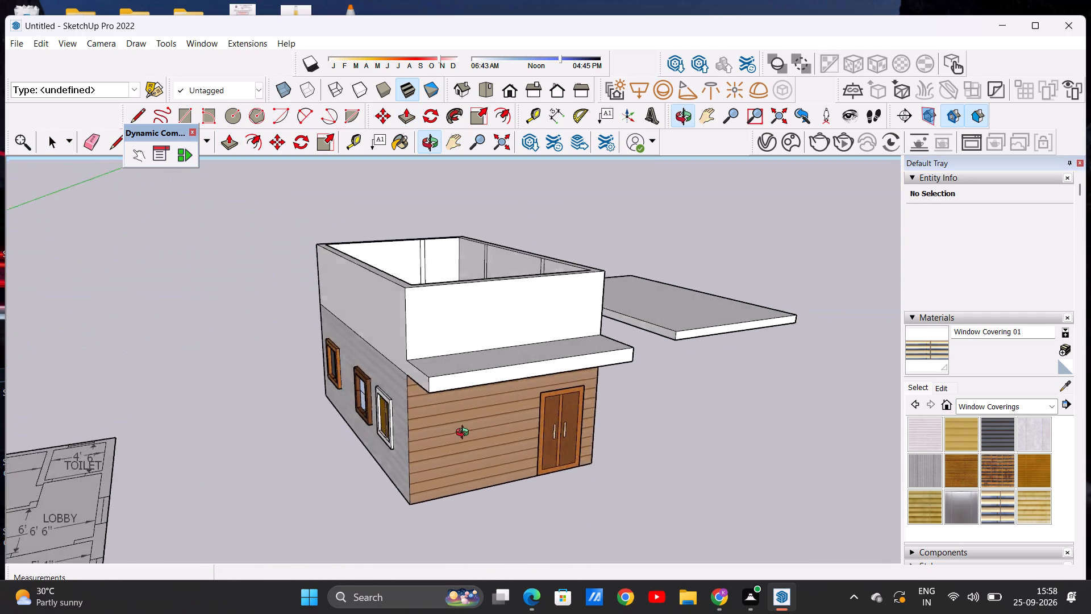
middle_drag(465, 434, 227, 418)
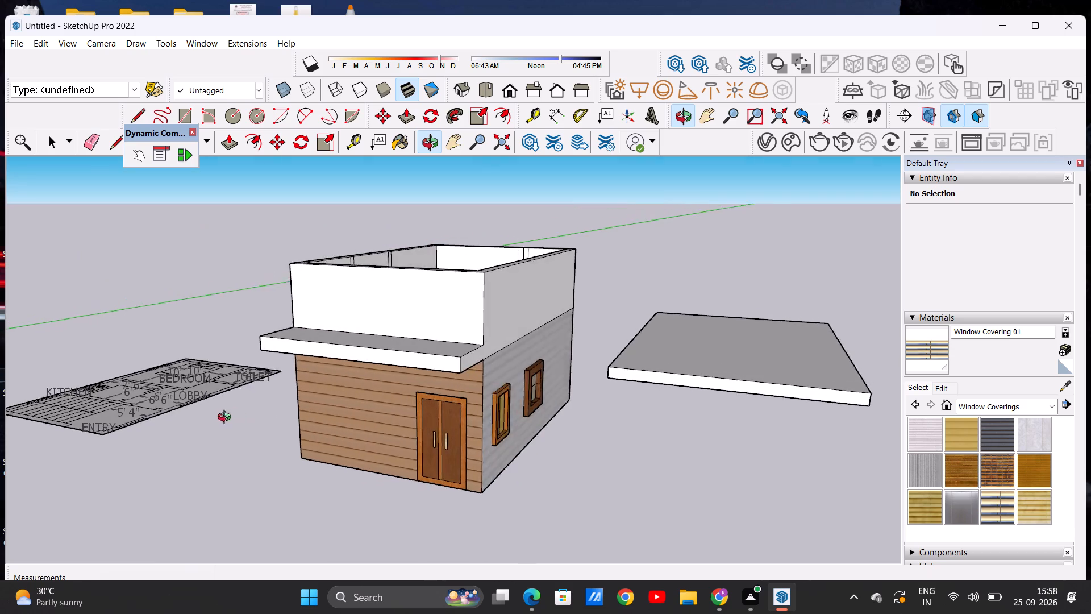
middle_drag(227, 418, 179, 431)
scroll(422, 391, up, 5)
scroll(422, 393, down, 6)
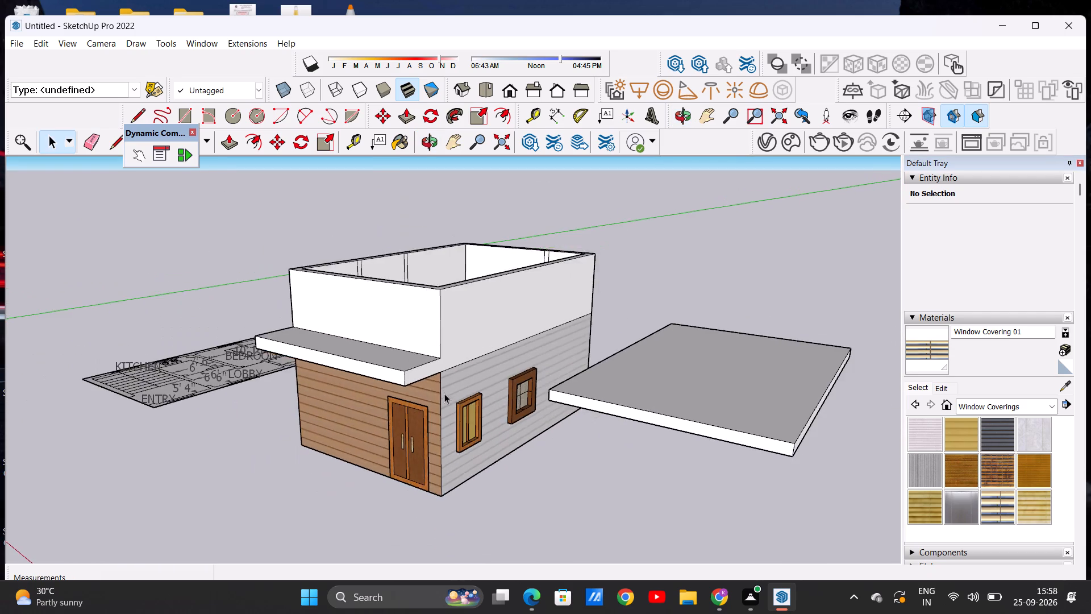
middle_drag(449, 397, 457, 462)
scroll(457, 413, up, 5)
scroll(449, 403, down, 5)
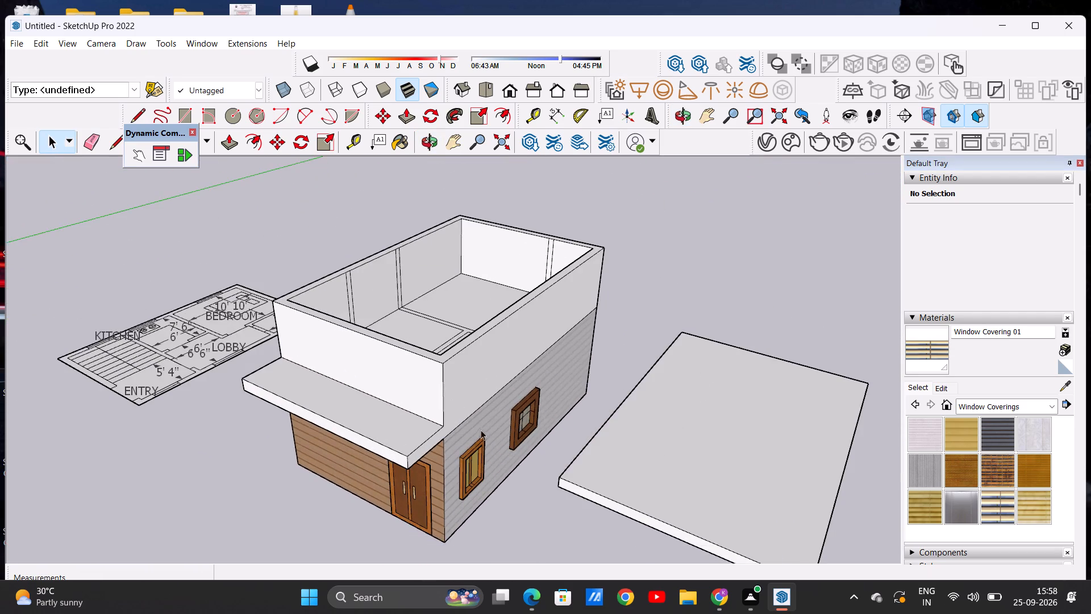
scroll(481, 430, up, 4)
middle_drag(445, 428, 303, 424)
scroll(302, 425, down, 4)
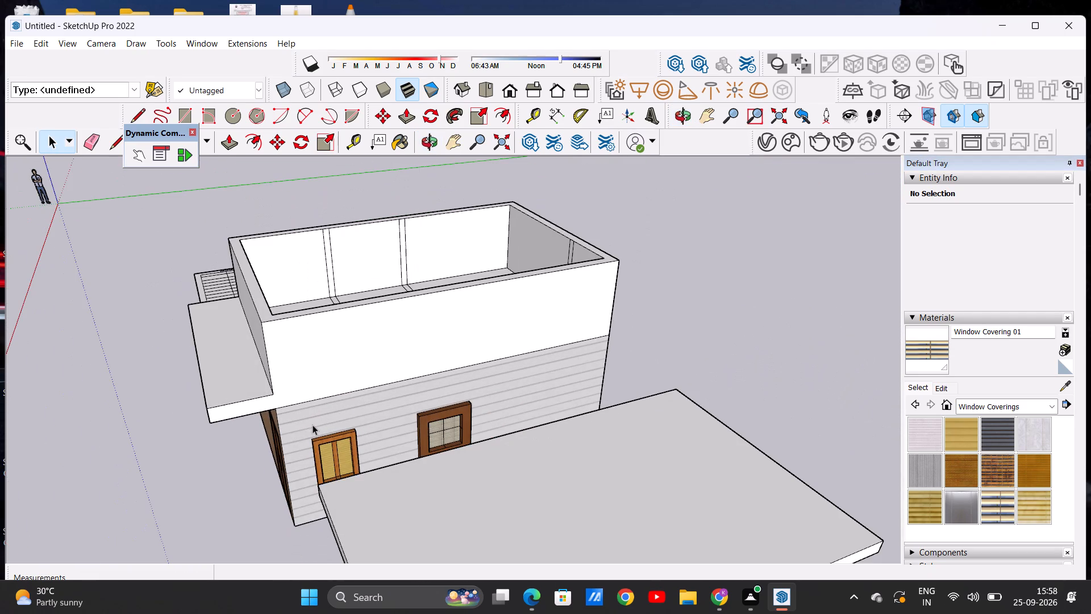
scroll(324, 430, up, 1)
middle_drag(310, 405, 277, 352)
middle_drag(366, 334, 320, 403)
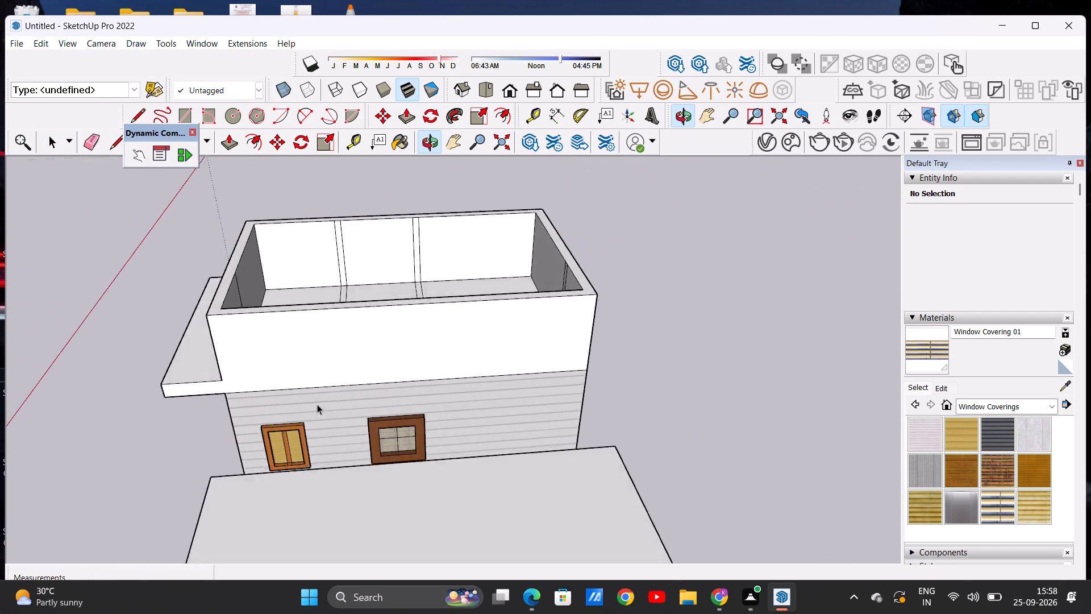
scroll(325, 395, up, 4)
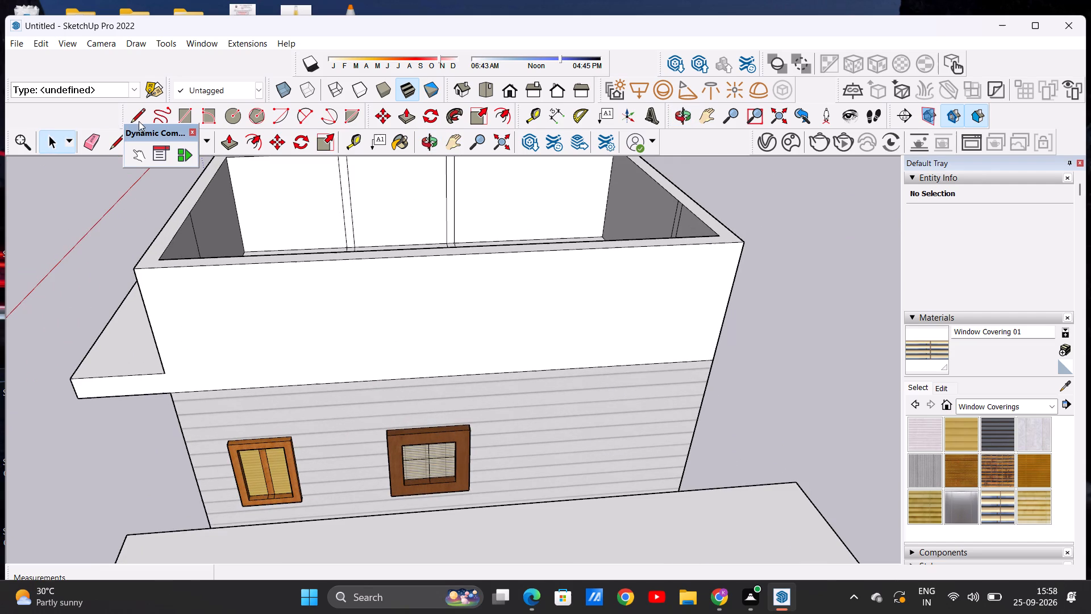
Draw a line across the two-window side's raised wall, from the canopy's upper inner corner to the wall's far edge, parallel to the siding.
click(140, 118)
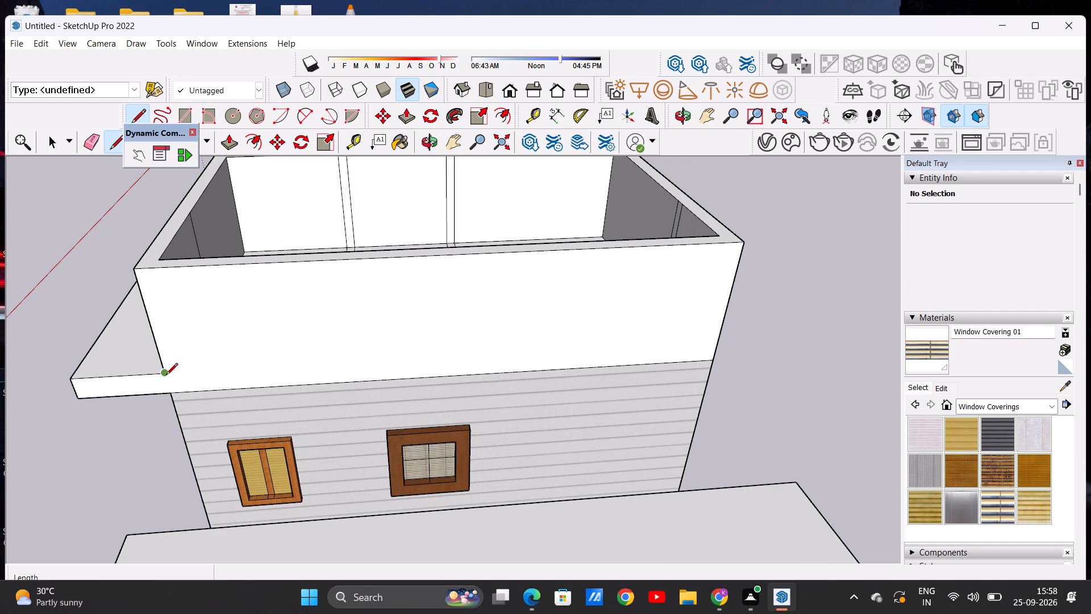
click(166, 376)
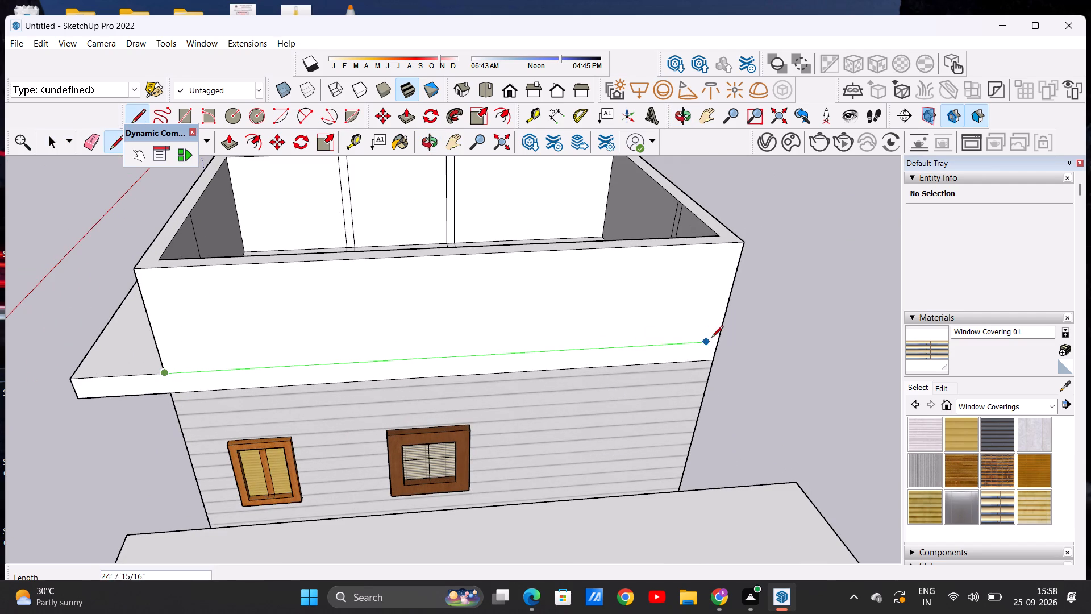
click(714, 345)
key(space)
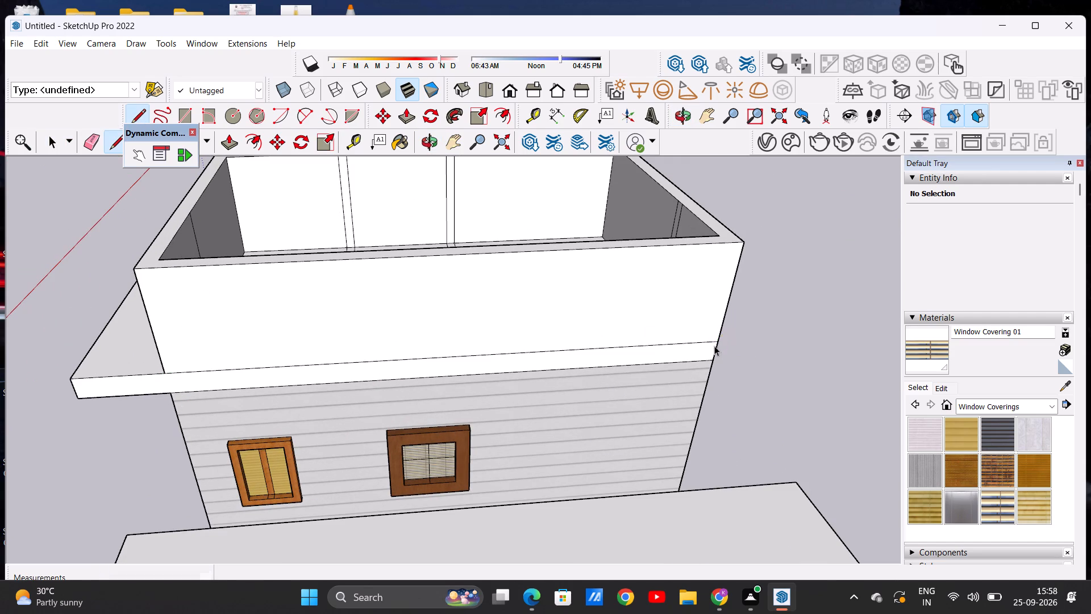
Draw a matching line across the three-window side's raised wall, from the canopy's upper inner corner to the wall's far edge.
middle_drag(174, 395, 794, 305)
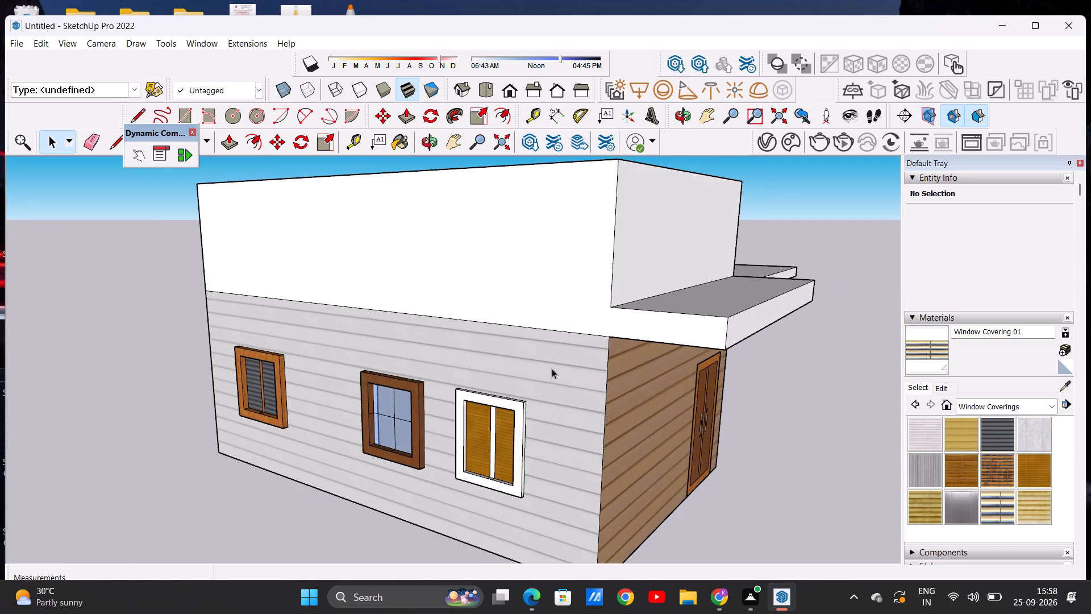
scroll(570, 370, up, 2)
scroll(547, 354, down, 5)
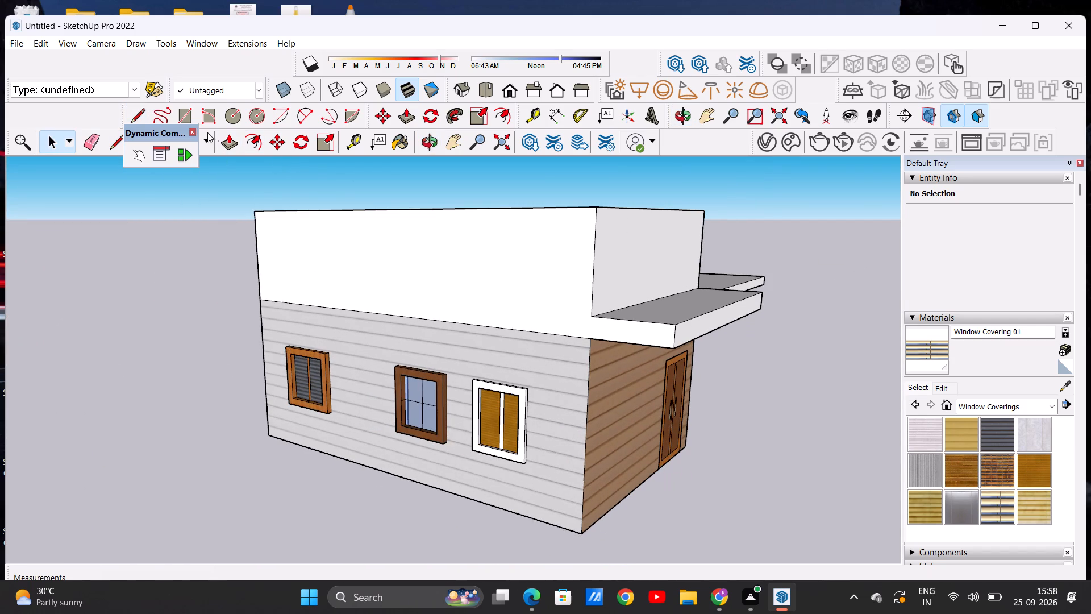
click(138, 113)
scroll(647, 319, up, 5)
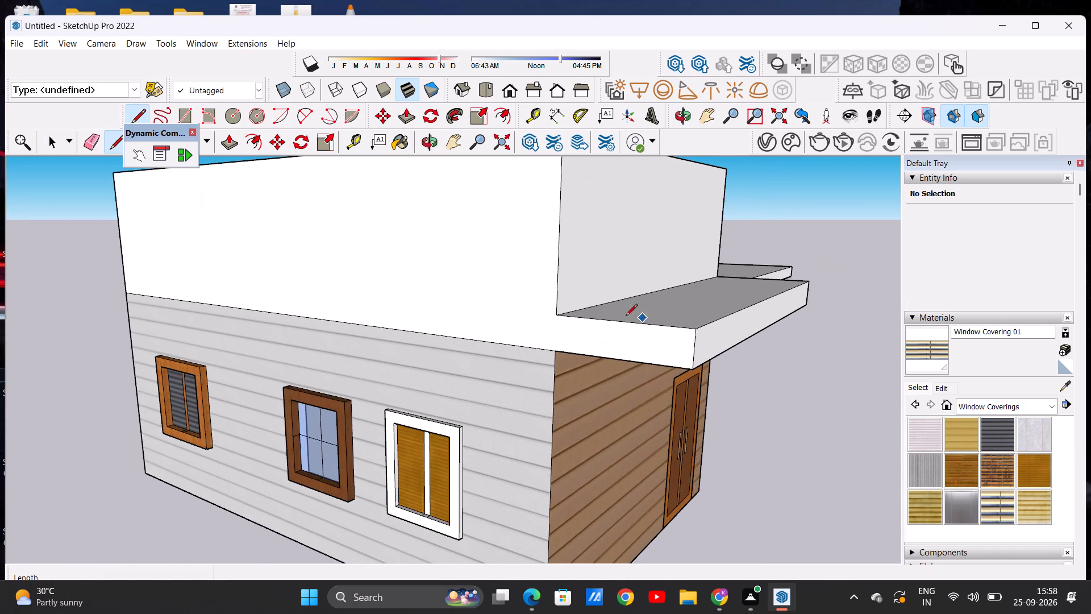
click(557, 312)
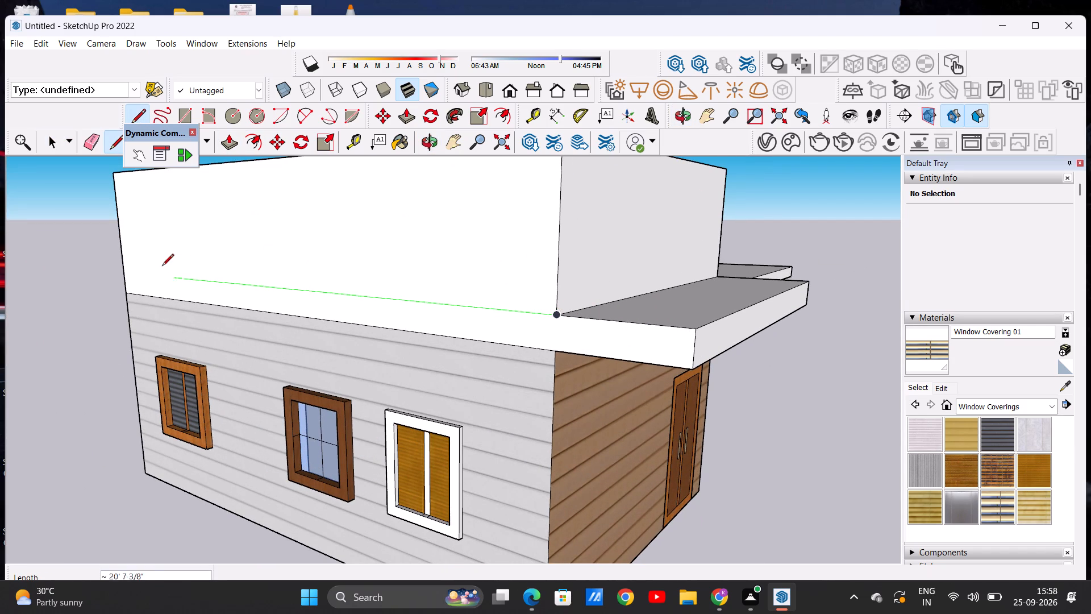
click(123, 272)
key(space)
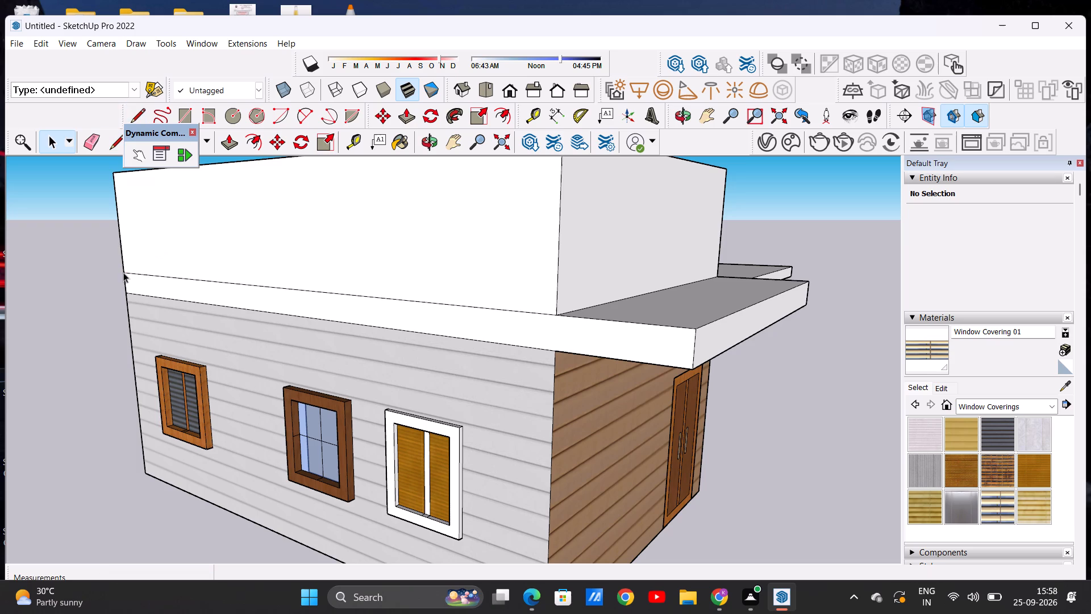
Push/Pull the narrow strip above the three-window side outward about 2' 2" to extend the canopy along that wall.
scroll(248, 352, down, 8)
middle_drag(349, 313, 263, 337)
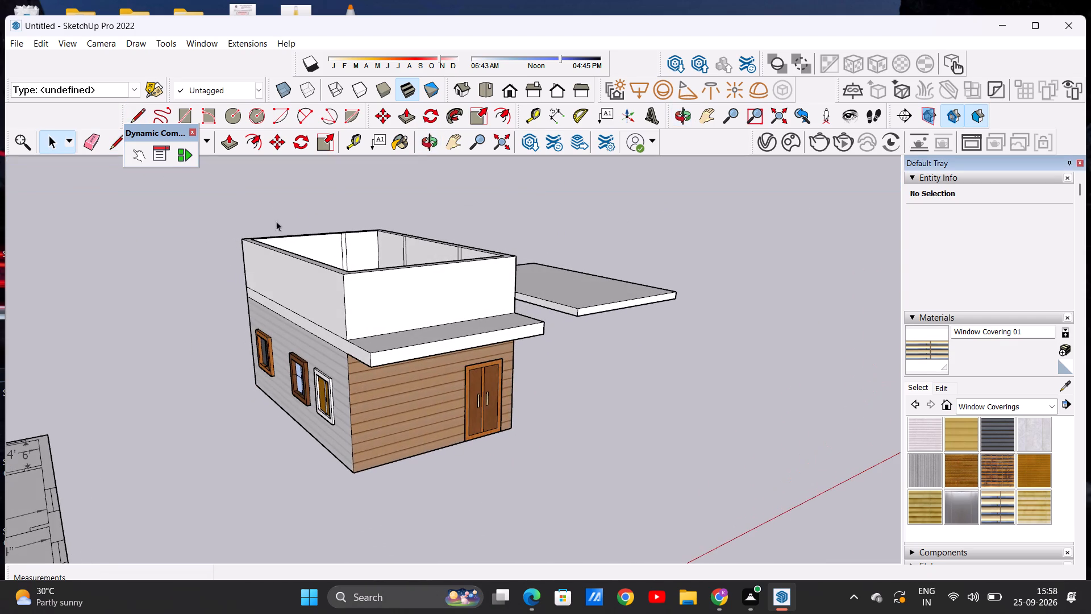
click(228, 134)
scroll(318, 325, up, 5)
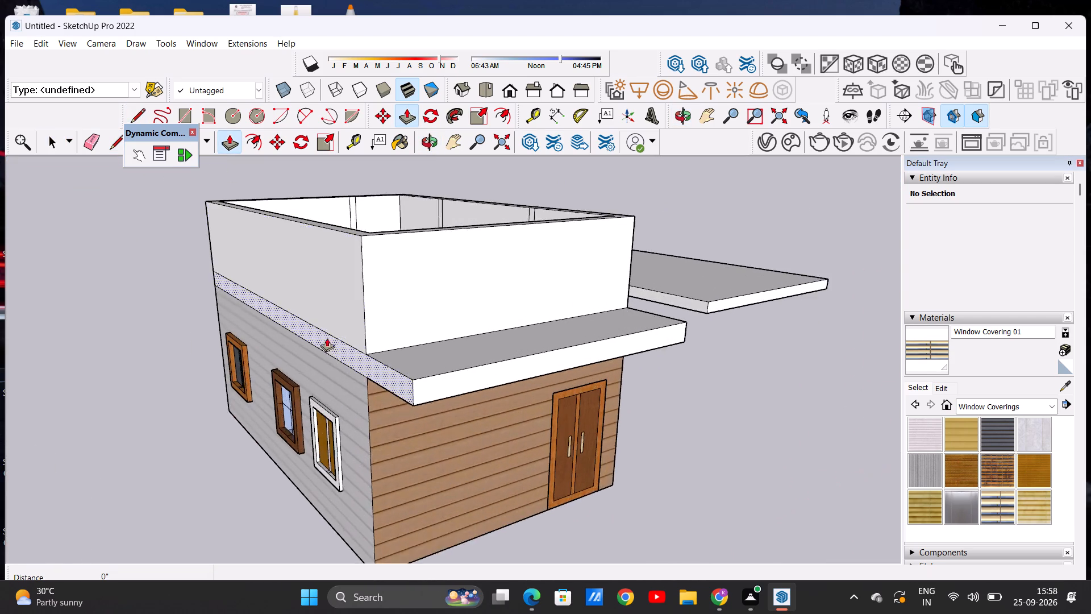
scroll(333, 340, up, 4)
click(367, 367)
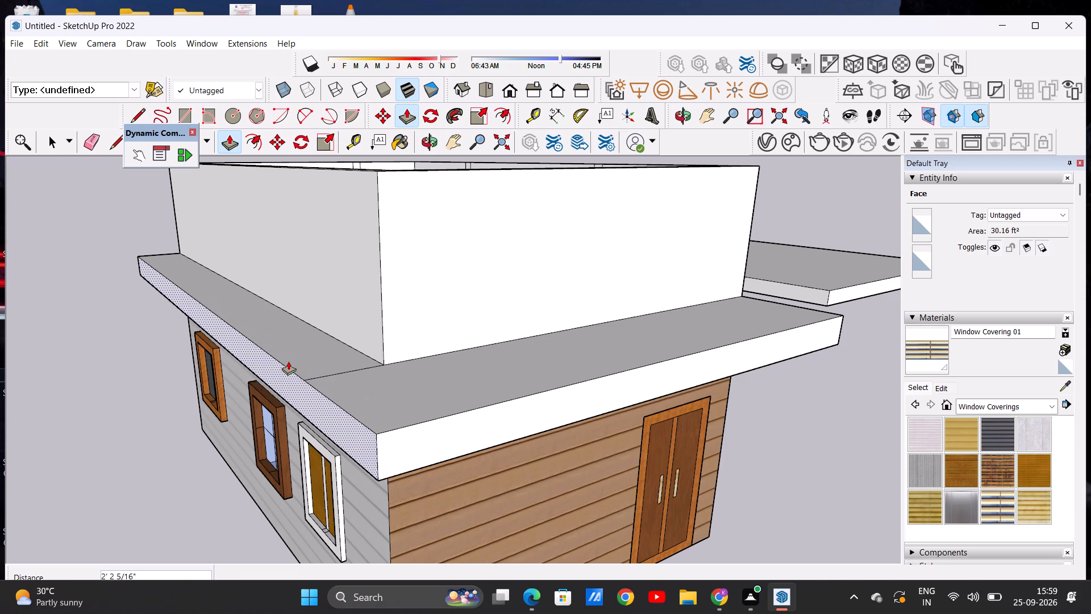
click(288, 361)
Push/Pull the narrow strip above the two-window side outward about 3' 1" to extend the canopy along that wall.
middle_drag(430, 383, 202, 371)
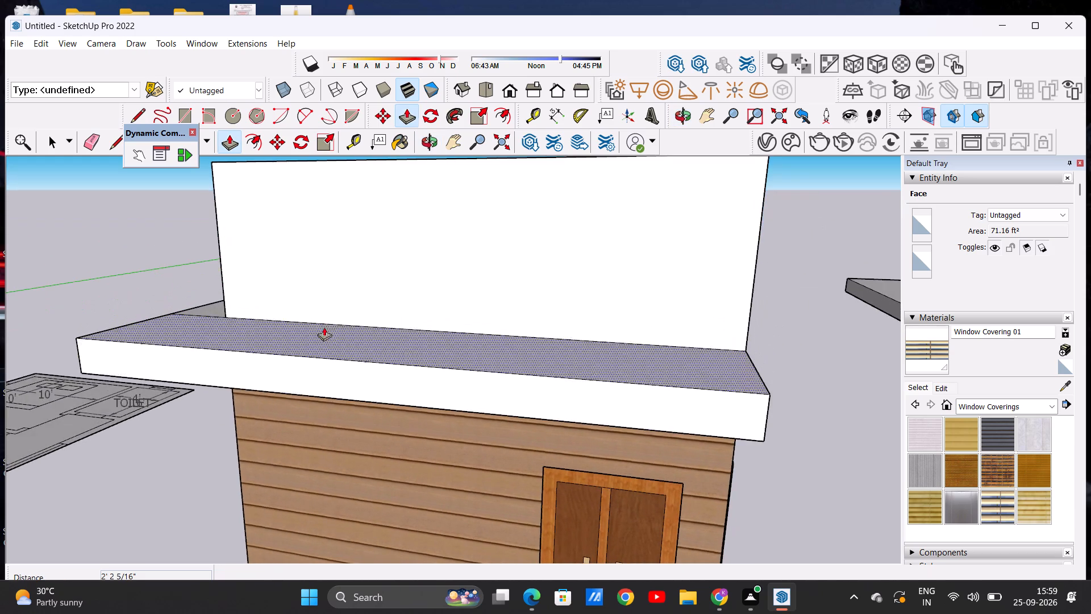
scroll(330, 318, down, 8)
scroll(520, 323, up, 6)
click(471, 360)
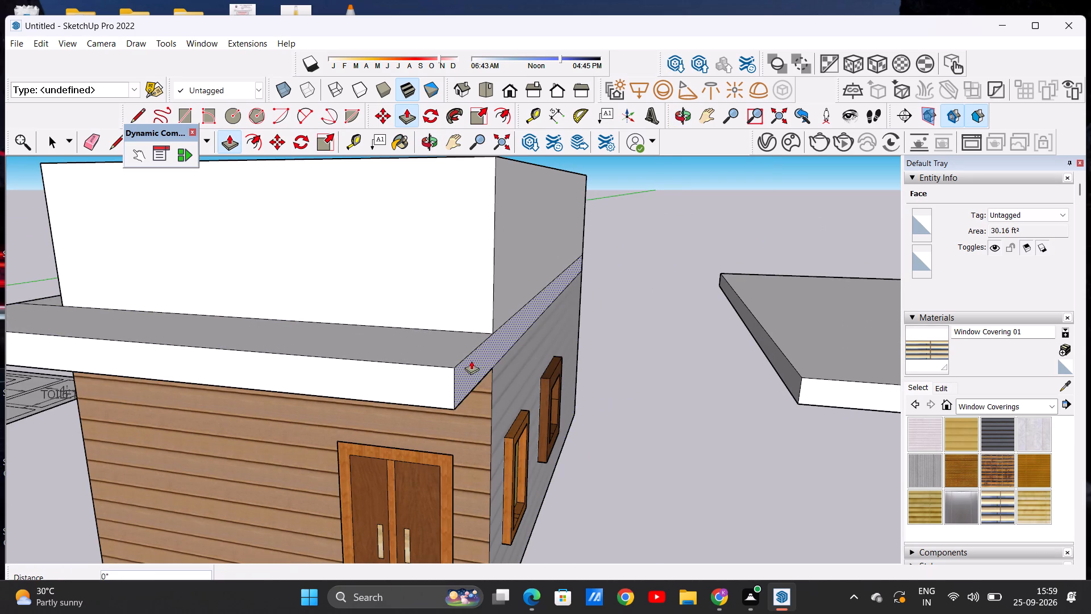
click(591, 372)
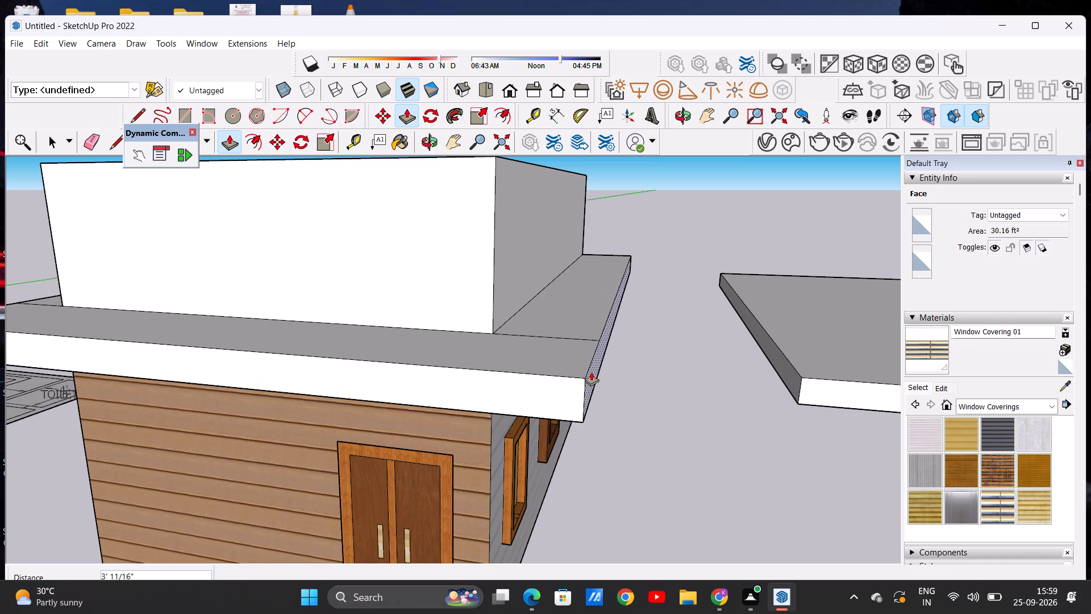
key(space)
Examine the canopy around the house from the entrance side, at low and high angles.
middle_drag(515, 424, 574, 366)
scroll(577, 356, down, 7)
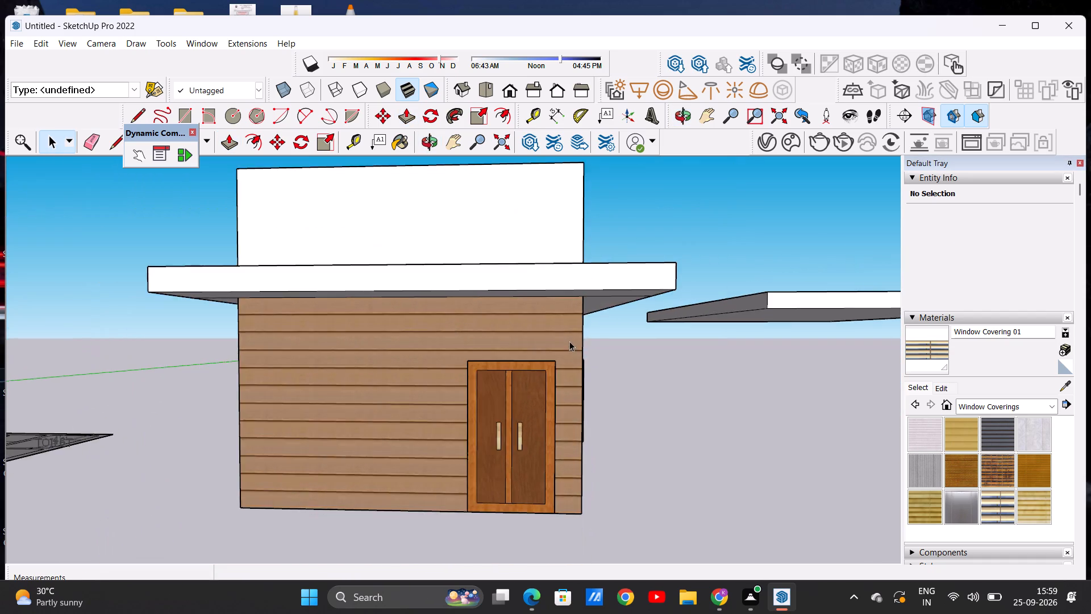
scroll(569, 341, down, 4)
middle_drag(530, 373, 527, 417)
scroll(522, 414, up, 2)
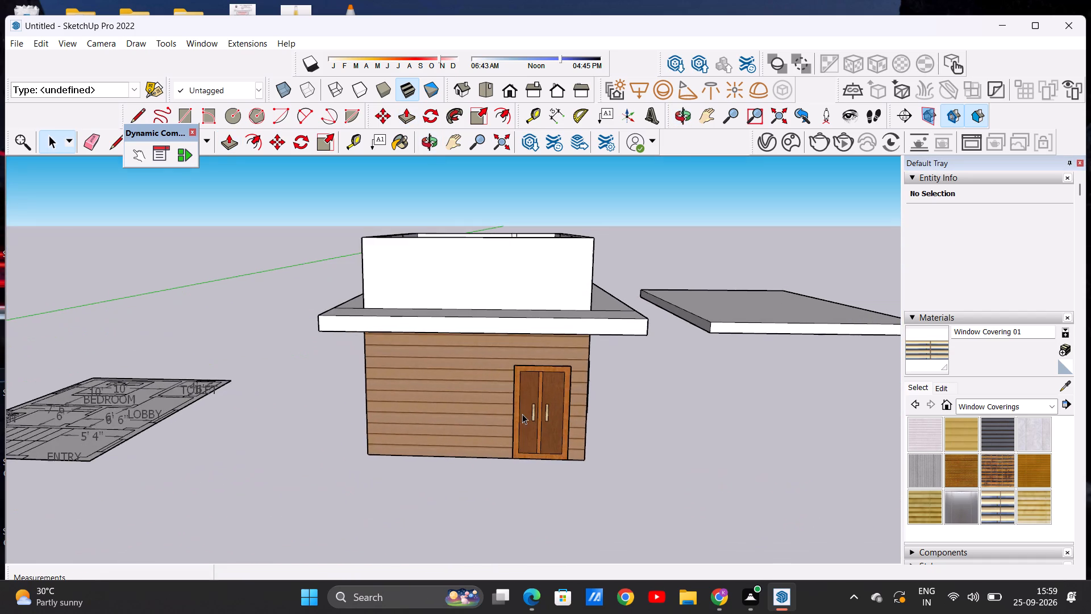
scroll(520, 414, down, 5)
middle_drag(513, 429, 478, 331)
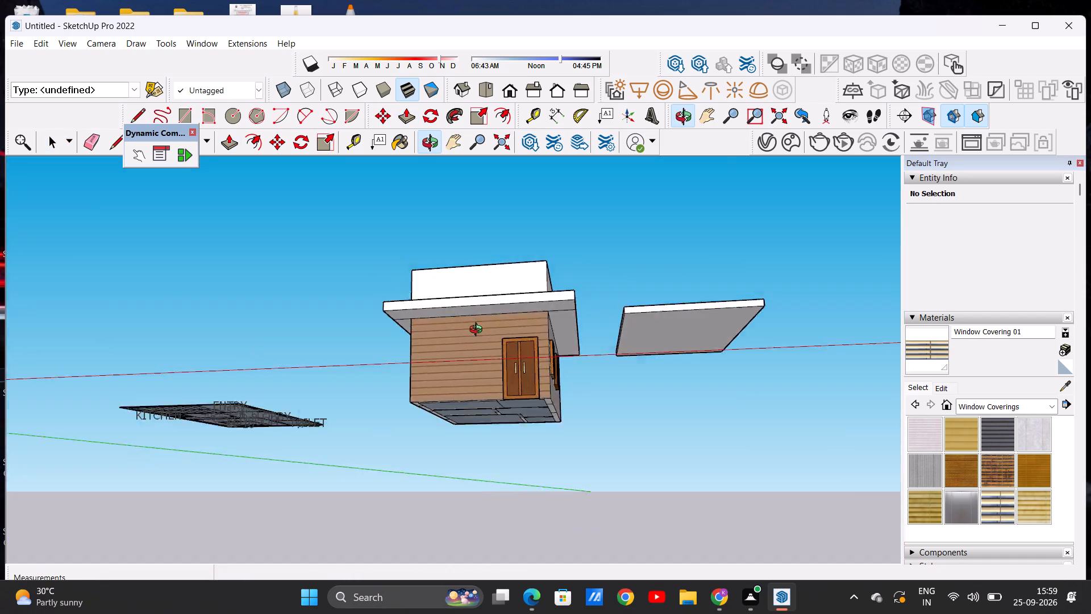
middle_drag(478, 331, 507, 446)
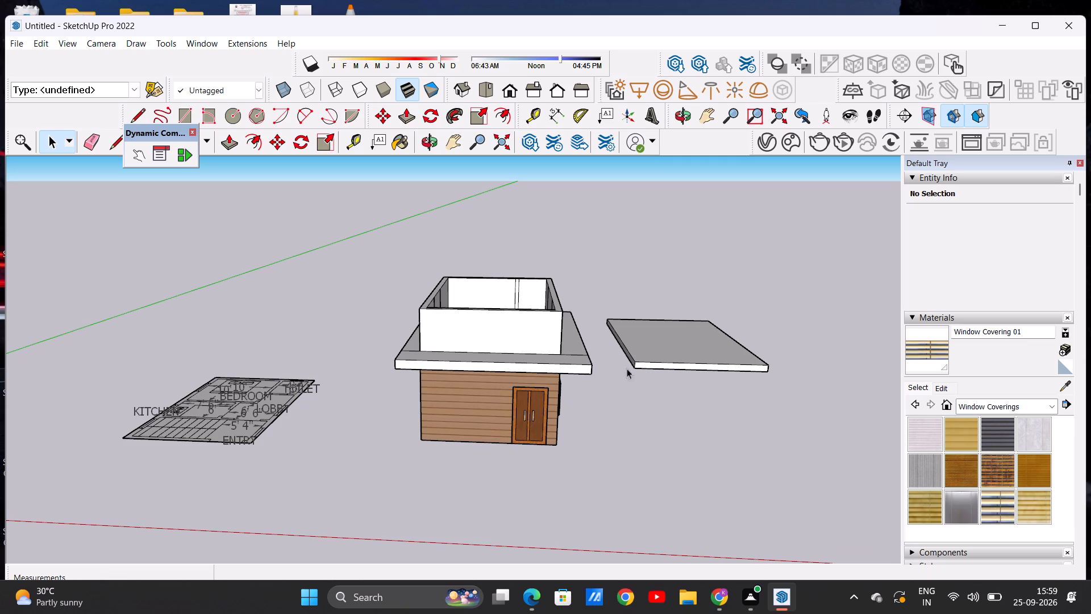
Delete the separate flat slab group standing beside the house.
click(671, 359)
right_click(671, 359)
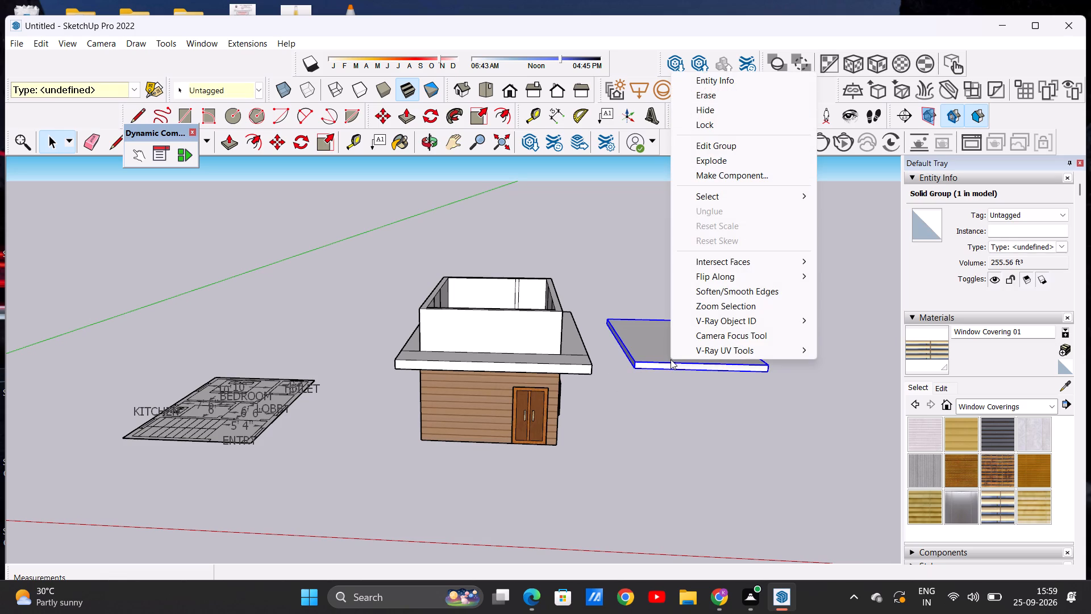
click(668, 438)
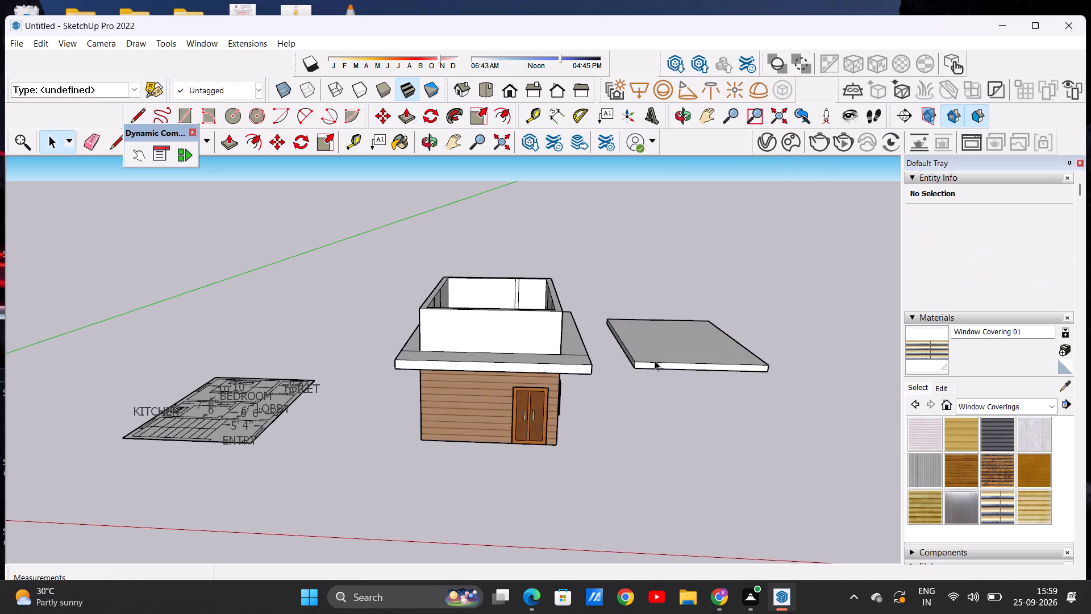
click(655, 360)
key(Delete)
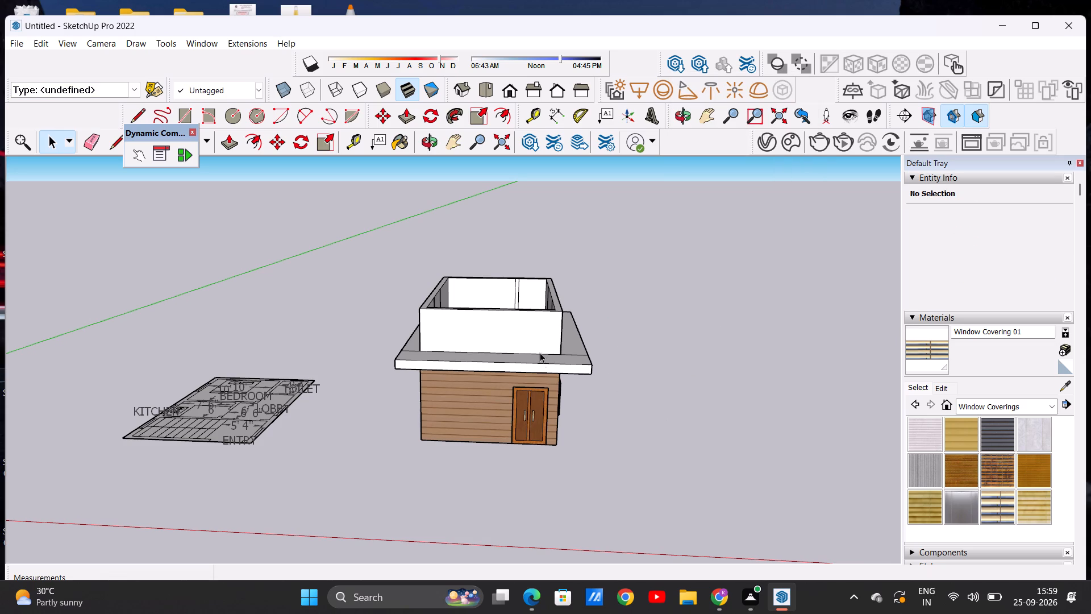
Examine the house from the entrance side and from above, including the roof area inside the raised walls.
scroll(549, 273, down, 5)
middle_drag(512, 327, 514, 459)
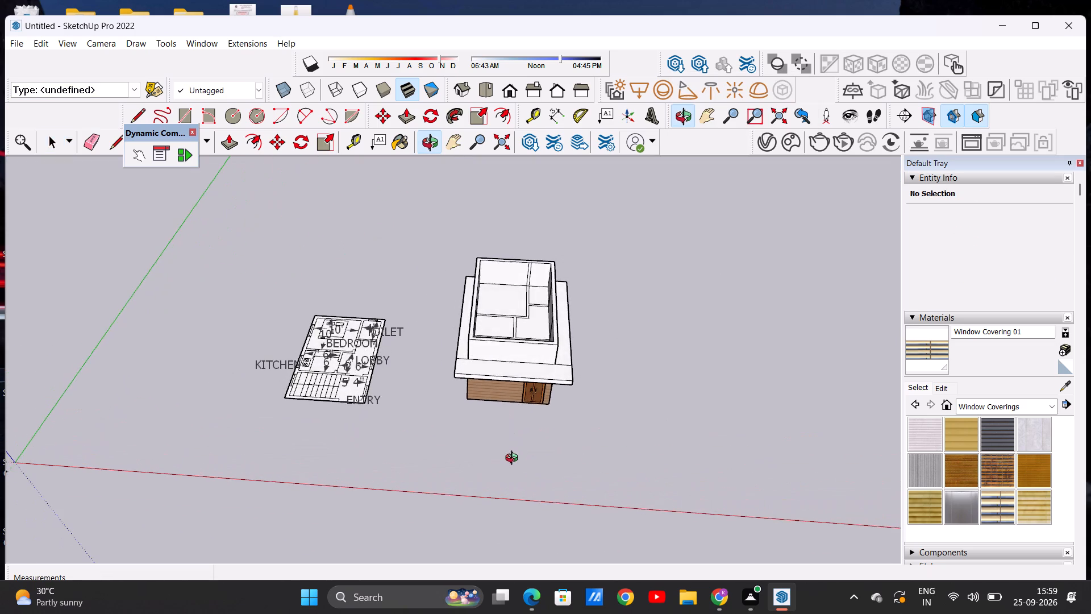
middle_drag(514, 459, 518, 337)
scroll(523, 305, up, 9)
middle_drag(510, 371, 509, 306)
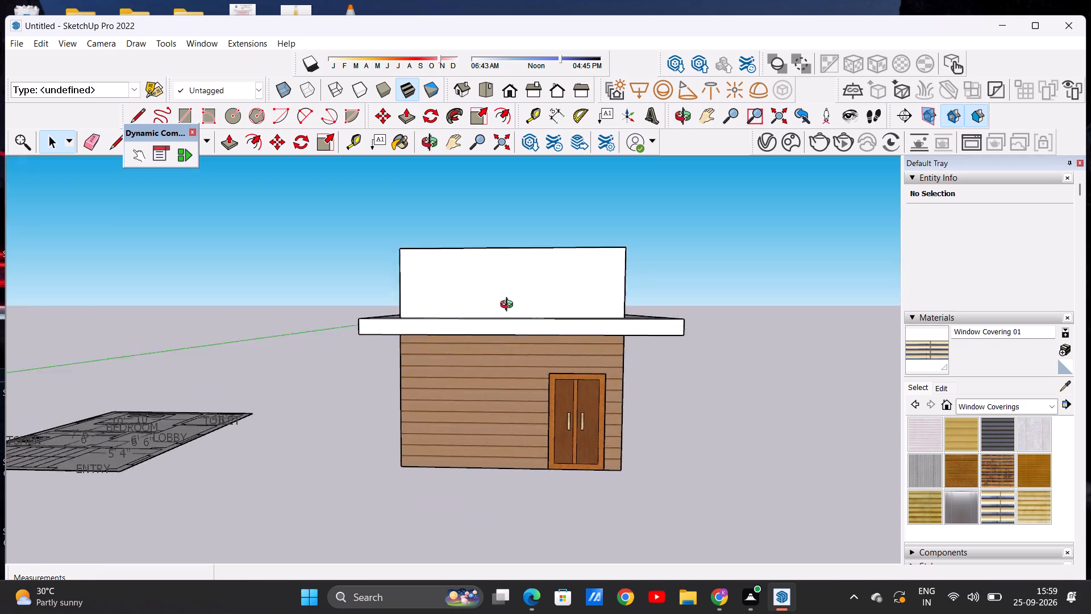
middle_drag(509, 306, 507, 387)
scroll(519, 263, down, 4)
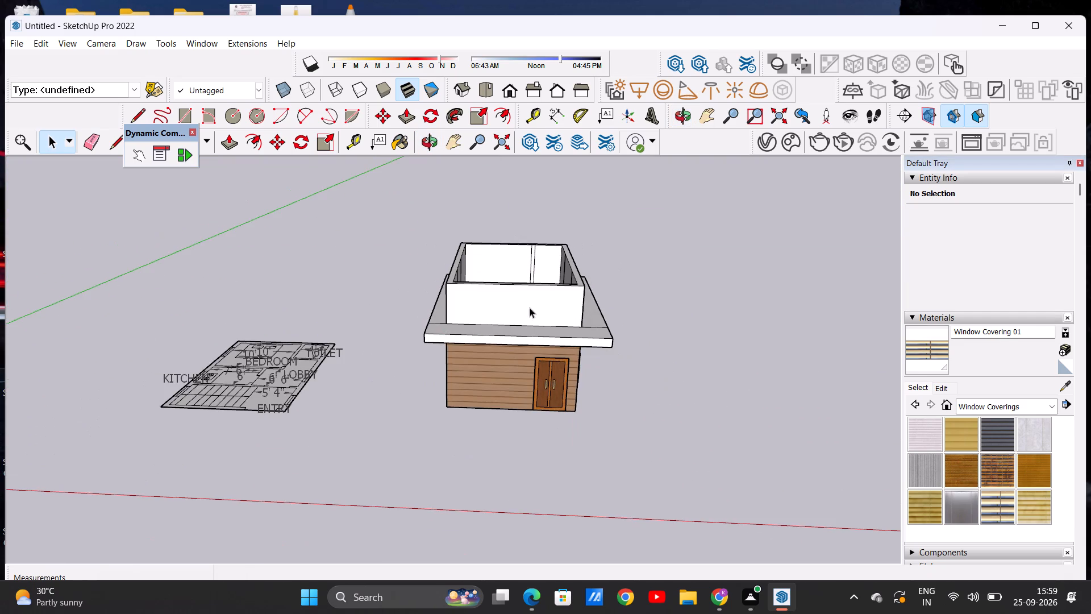
middle_drag(530, 310, 524, 384)
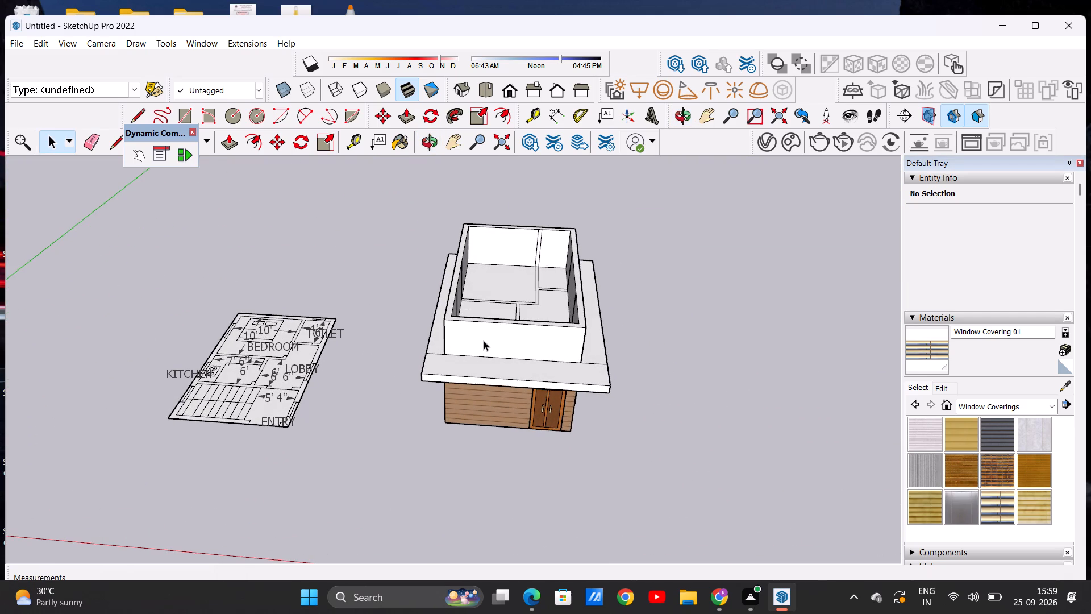
middle_drag(478, 372, 472, 316)
scroll(473, 316, up, 5)
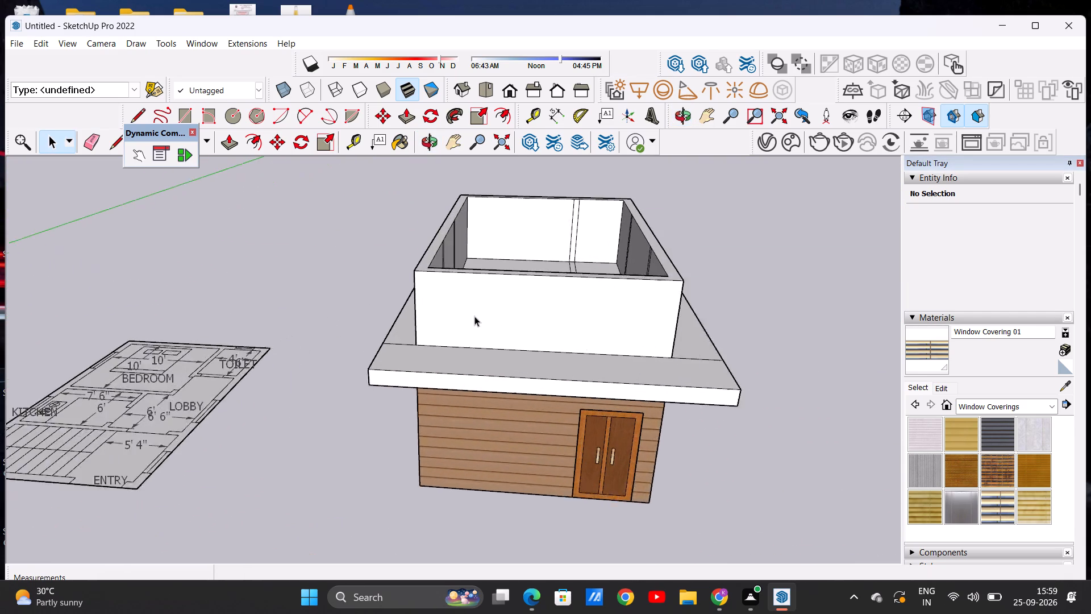
scroll(474, 316, up, 2)
middle_drag(484, 359, 490, 335)
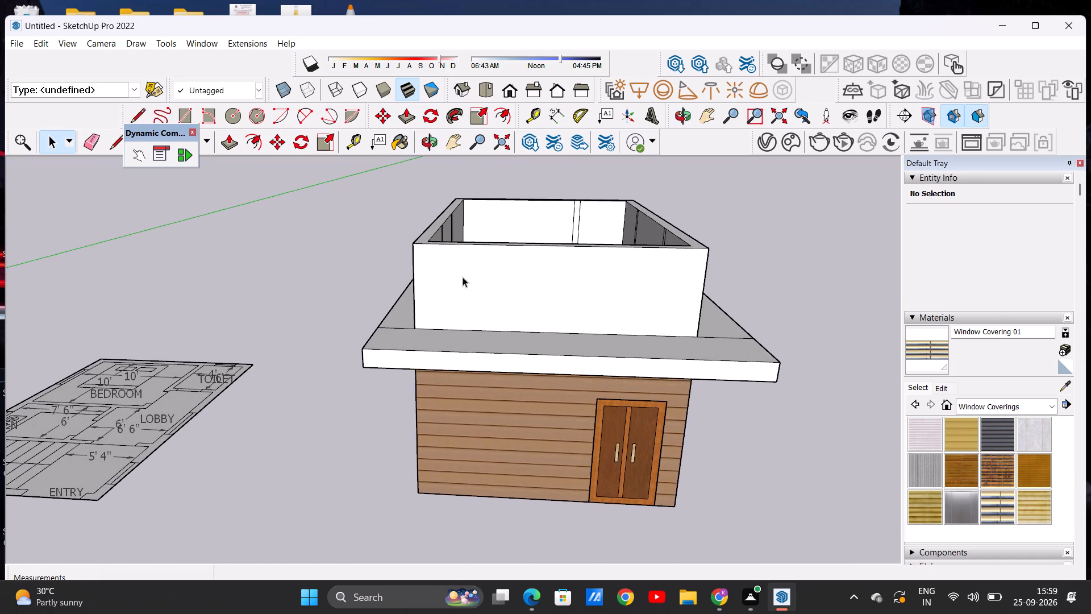
scroll(465, 293, down, 4)
scroll(580, 275, up, 4)
scroll(574, 274, down, 5)
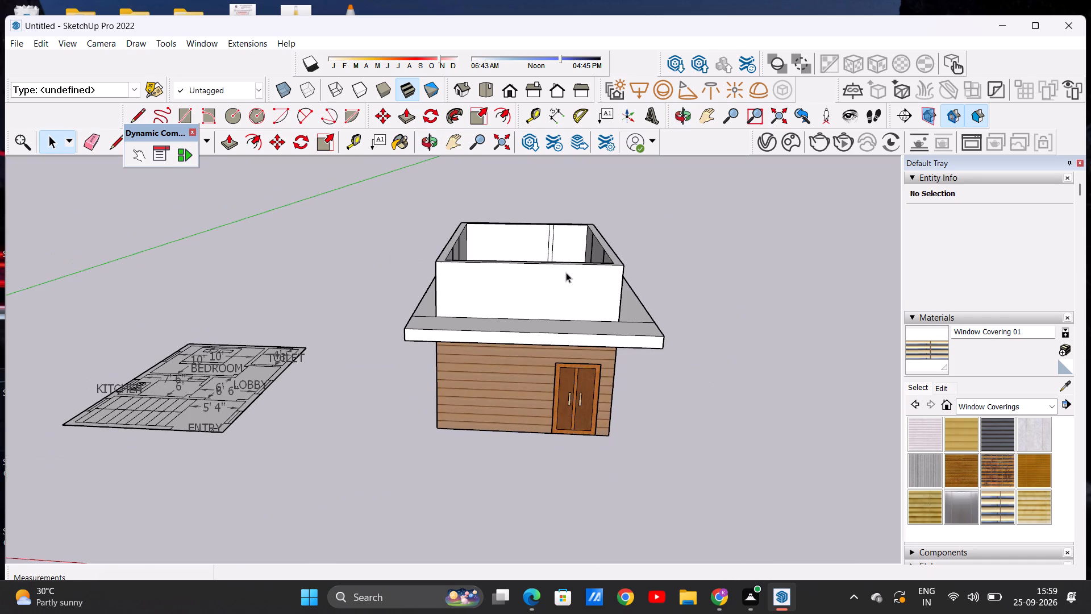
middle_drag(549, 275, 548, 384)
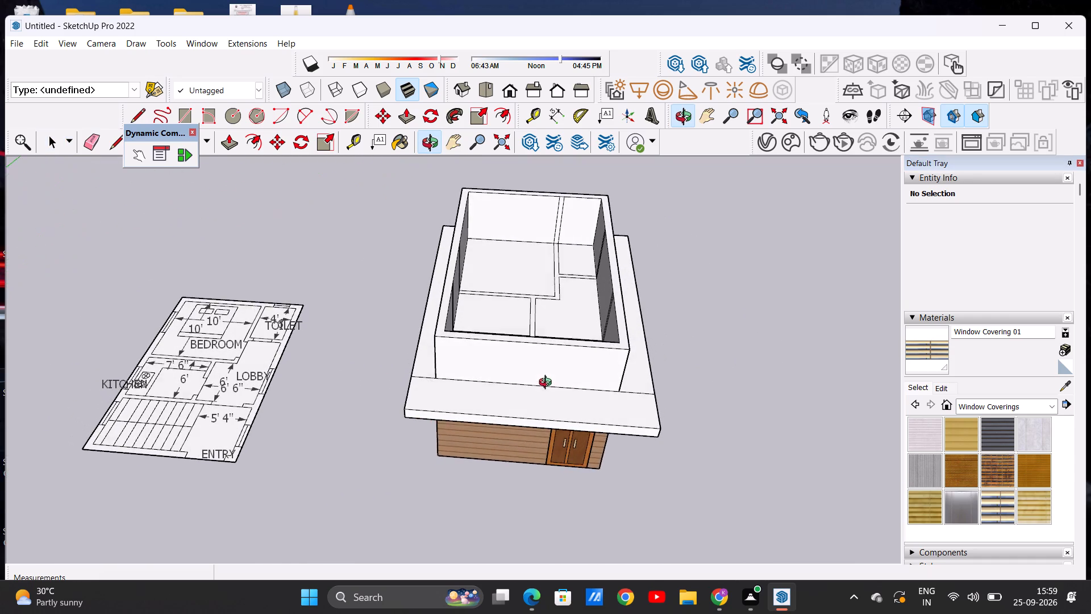
middle_drag(548, 384, 546, 392)
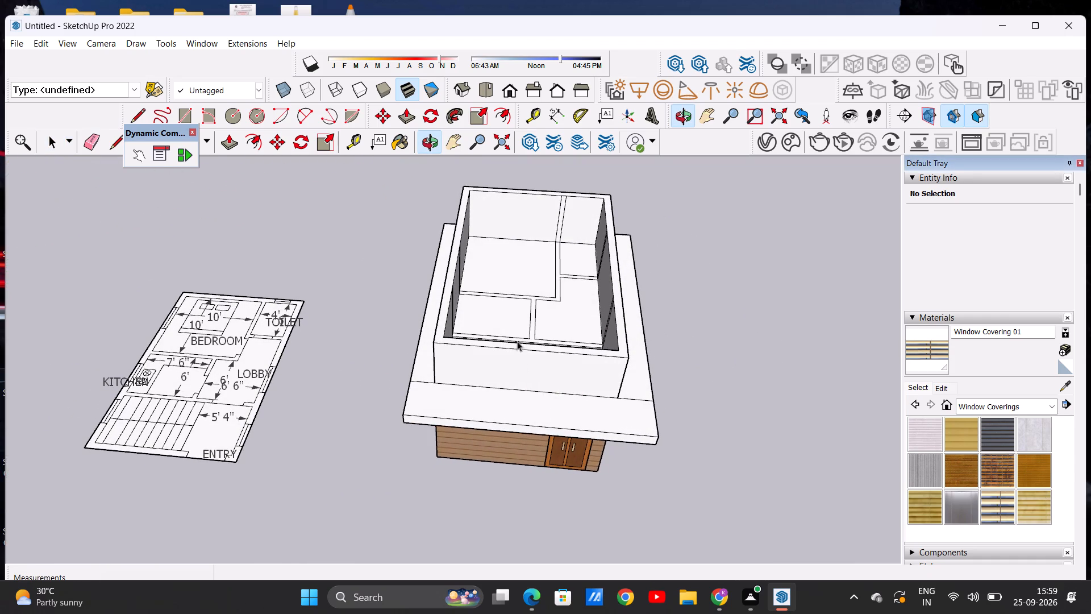
Erase the partition-wall outlines on the roof surface inside the raised perimeter walls.
middle_drag(527, 344, 523, 426)
scroll(534, 341, up, 6)
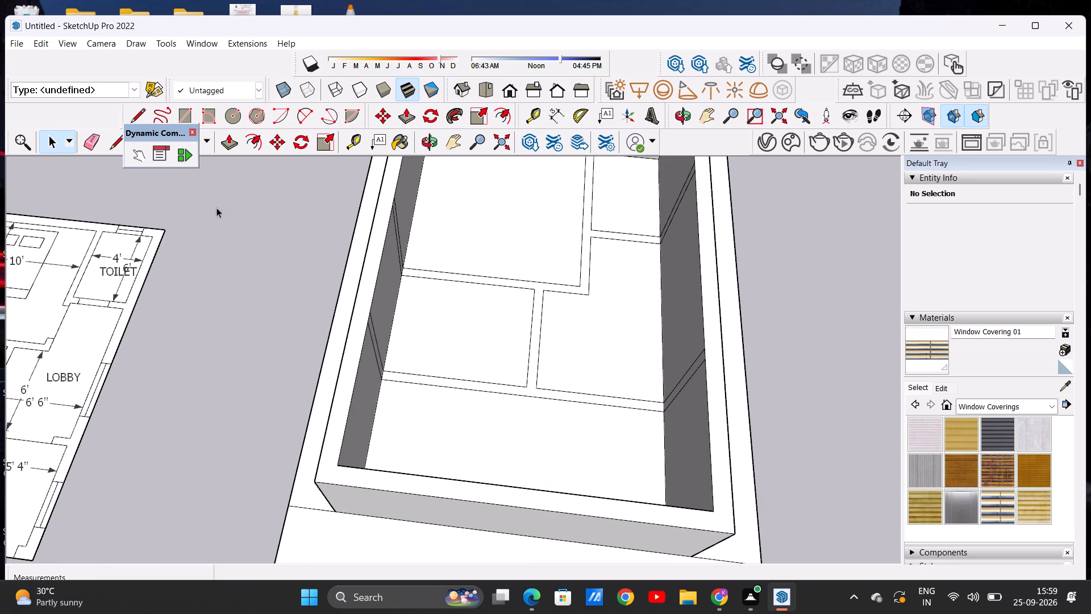
click(88, 135)
drag(482, 252, 481, 261)
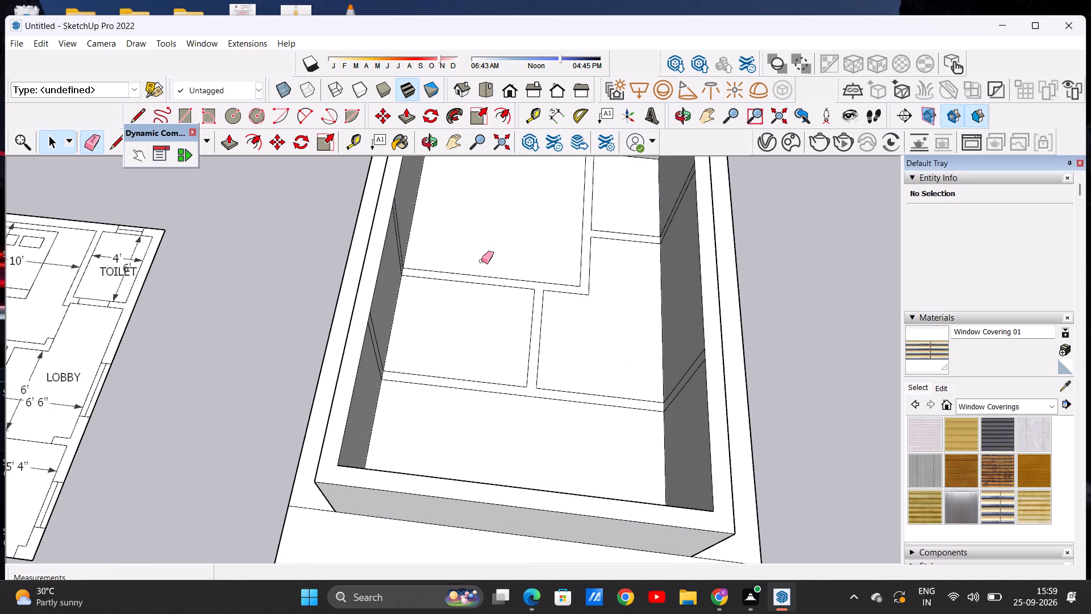
drag(481, 261, 482, 296)
drag(501, 308, 552, 325)
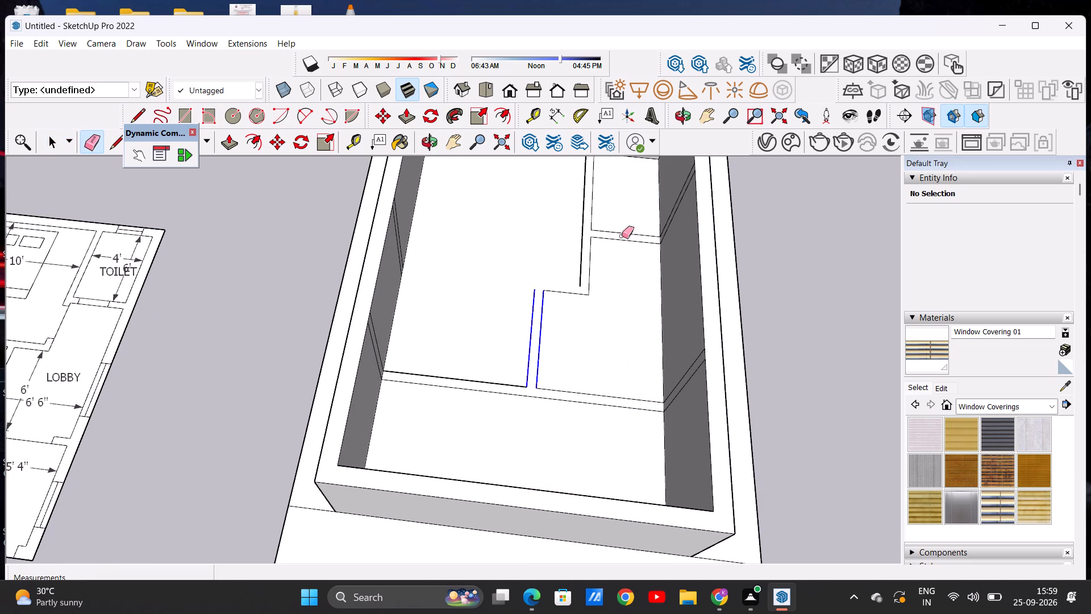
drag(623, 209, 562, 308)
drag(577, 192, 597, 192)
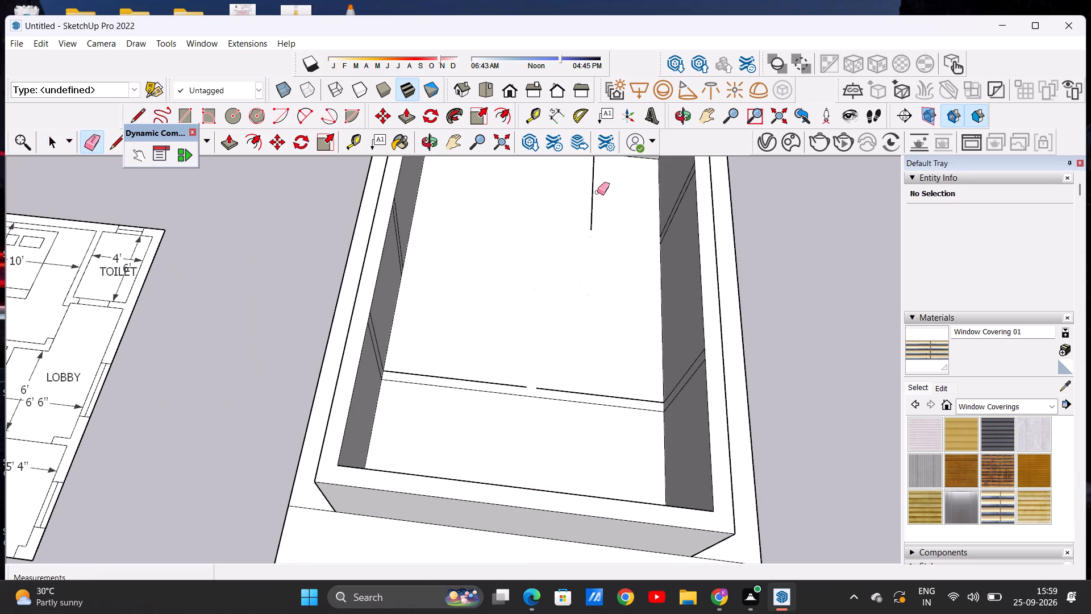
drag(597, 192, 601, 194)
drag(582, 365, 581, 442)
drag(462, 350, 506, 413)
scroll(480, 348, down, 9)
middle_drag(522, 372, 519, 194)
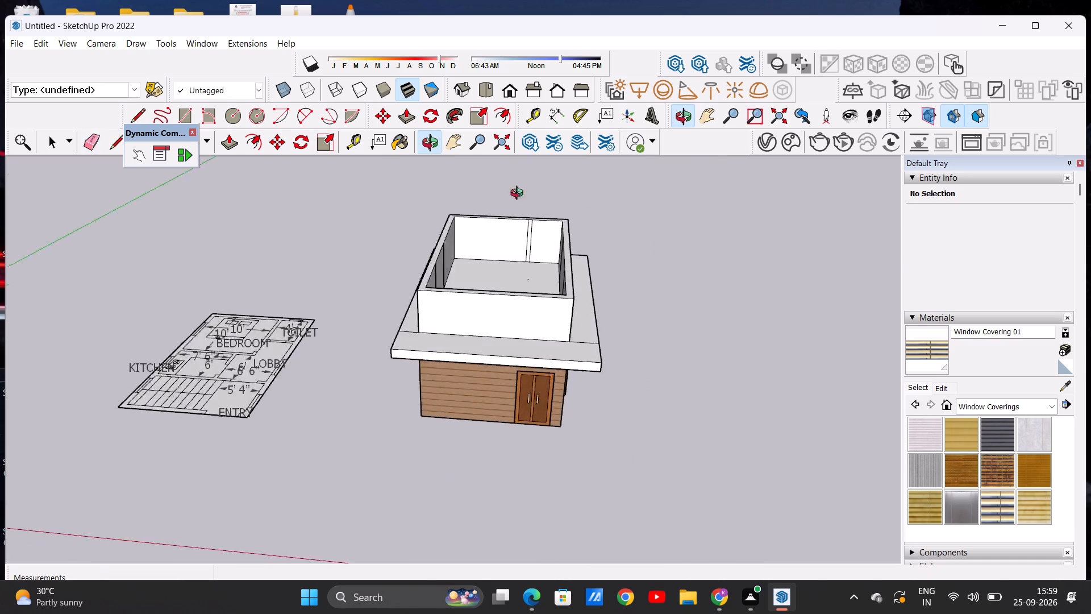
Examine the house from below and around the entrance and window sides, including the door, windows and underside of the rooms.
middle_drag(519, 194, 518, 123)
middle_drag(593, 482, 539, 200)
middle_drag(509, 360, 501, 298)
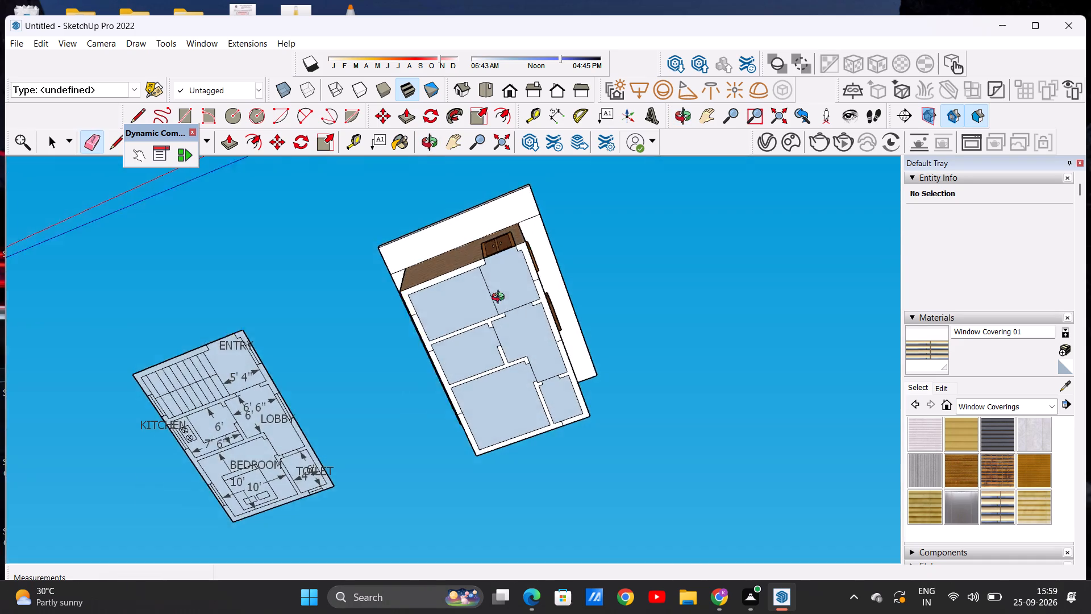
middle_drag(501, 298, 507, 597)
middle_drag(514, 369, 534, 499)
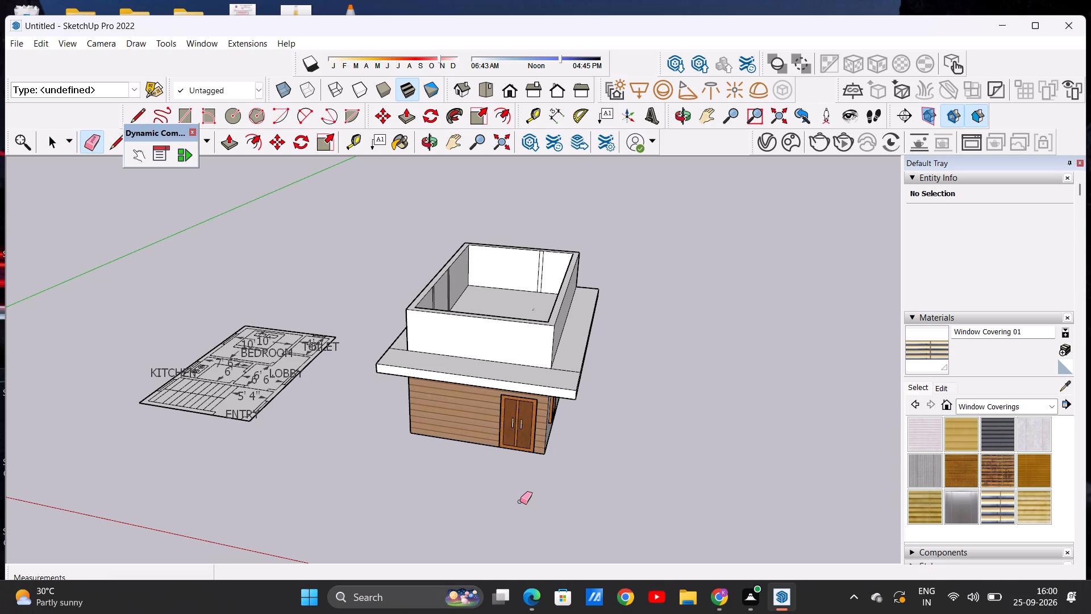
scroll(469, 447, down, 5)
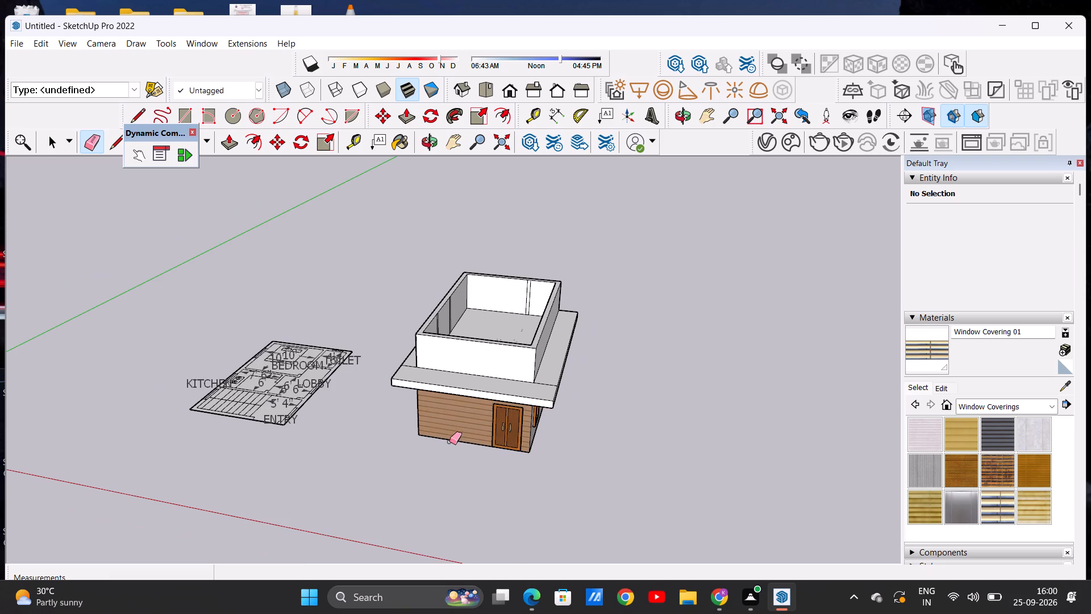
key(space)
middle_drag(540, 428, 395, 428)
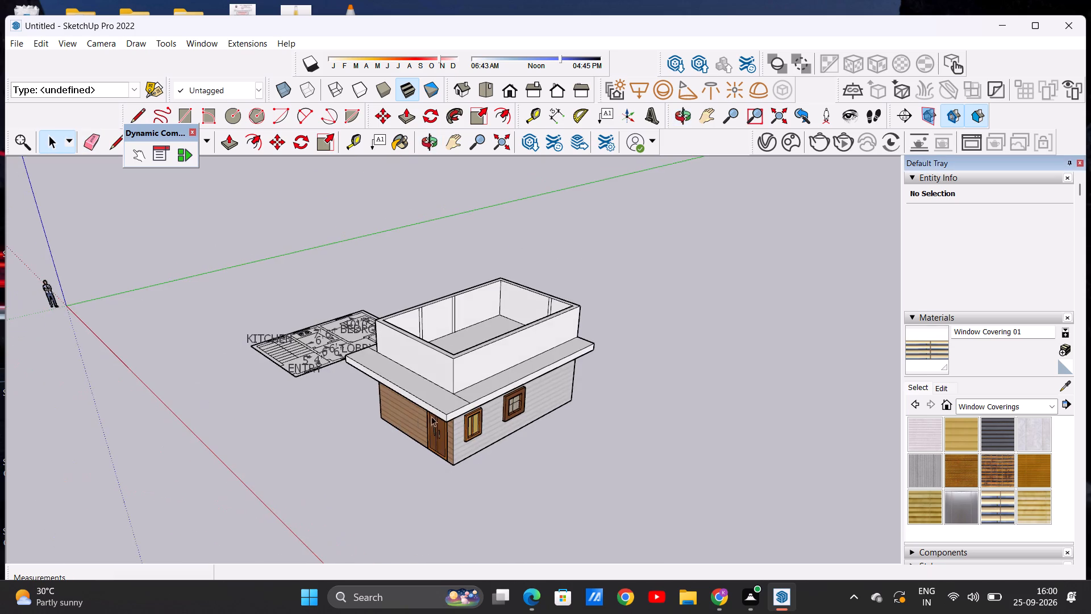
scroll(462, 416, up, 20)
scroll(462, 416, up, 5)
scroll(448, 480, down, 7)
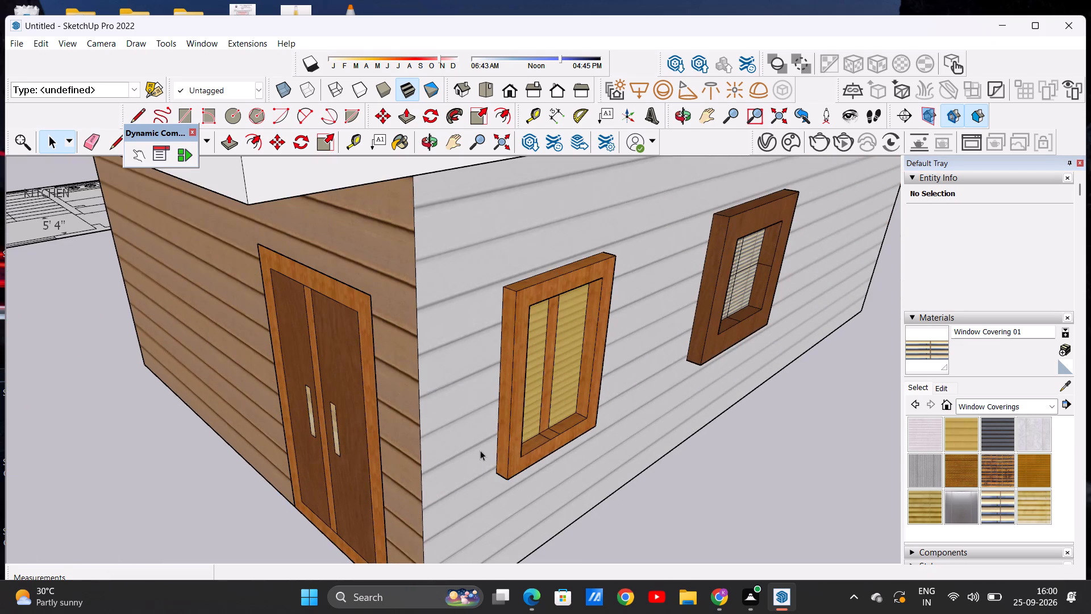
scroll(489, 476, down, 11)
middle_drag(448, 452, 649, 153)
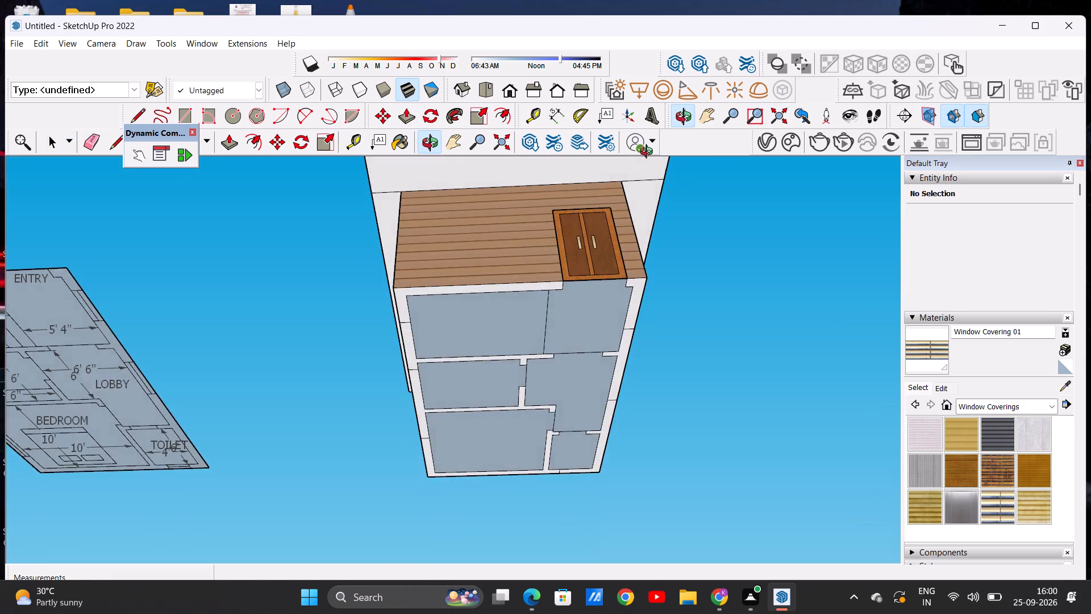
middle_drag(649, 153, 623, 380)
scroll(623, 380, down, 6)
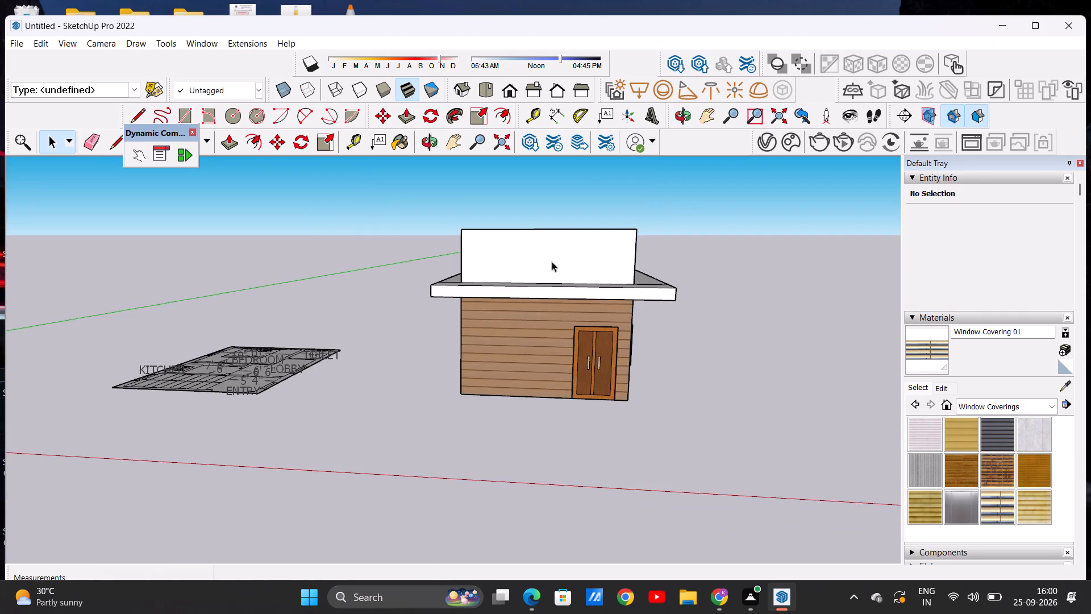
Examine the roof area, raised perimeter walls and front canopy from above the entrance side.
middle_drag(552, 267, 560, 468)
scroll(578, 279, up, 4)
scroll(577, 259, down, 7)
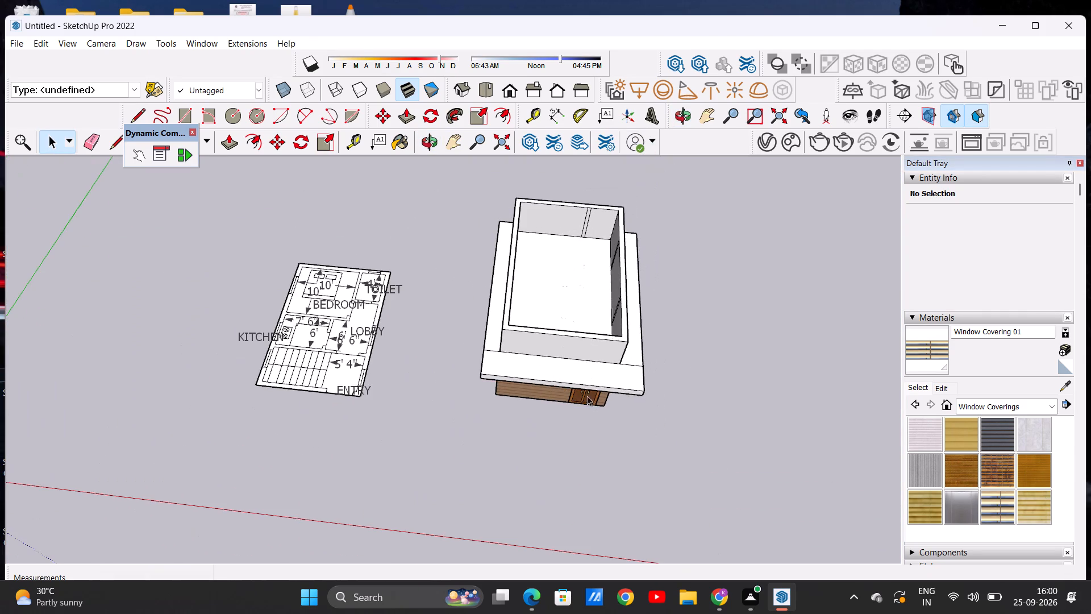
middle_drag(586, 255, 576, 112)
middle_drag(560, 323, 560, 289)
scroll(539, 277, up, 2)
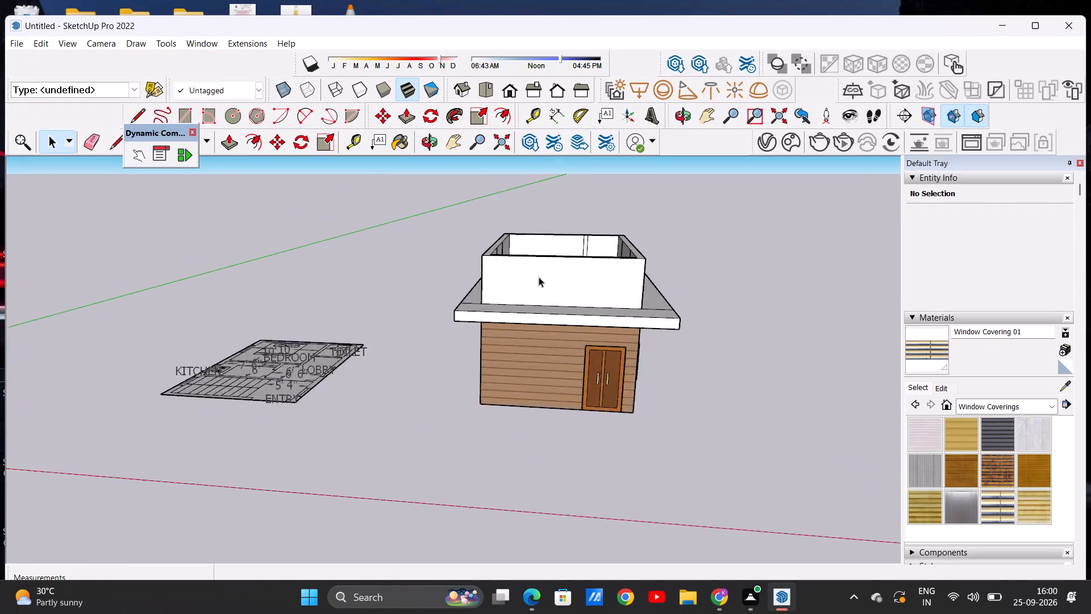
scroll(539, 277, up, 9)
middle_drag(492, 314, 499, 364)
scroll(485, 359, down, 3)
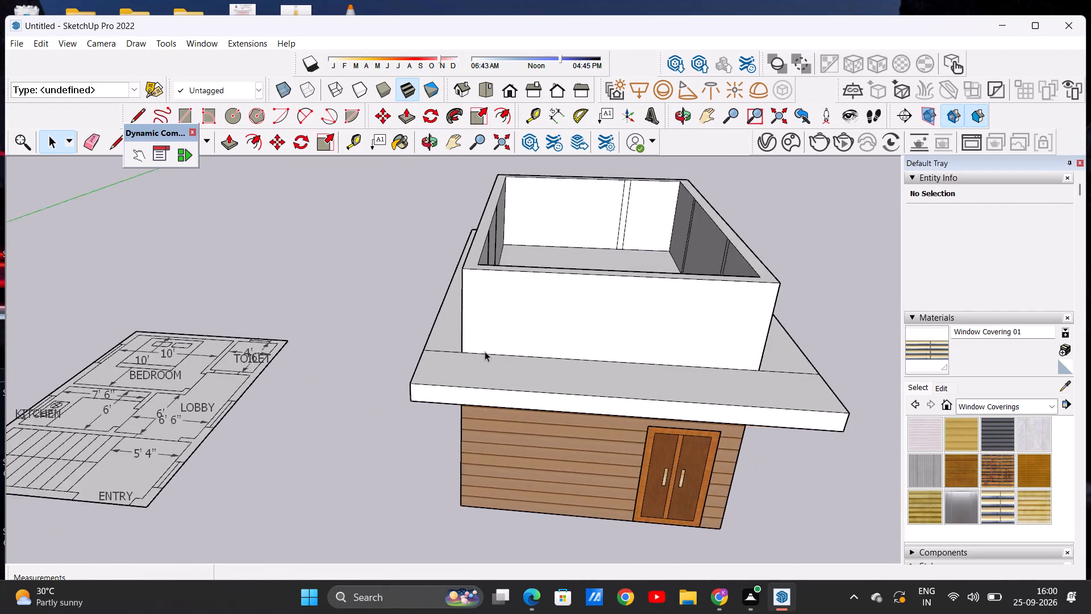
scroll(485, 351, down, 1)
scroll(552, 338, up, 3)
middle_drag(551, 337, 547, 387)
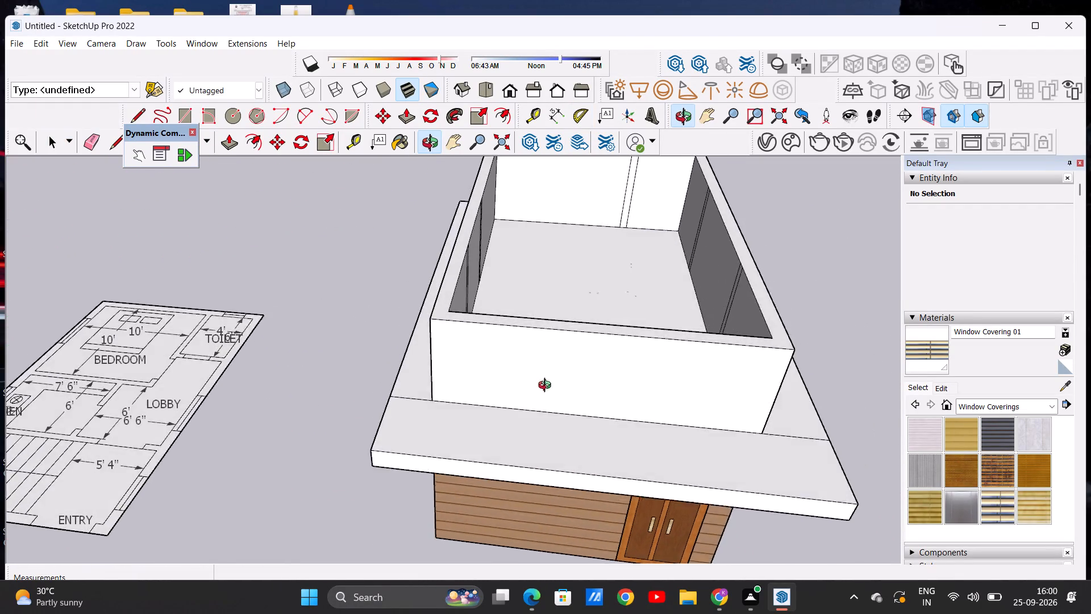
middle_drag(547, 387, 556, 377)
scroll(553, 313, down, 4)
scroll(534, 350, up, 3)
middle_drag(534, 350, 544, 400)
middle_drag(519, 417, 514, 366)
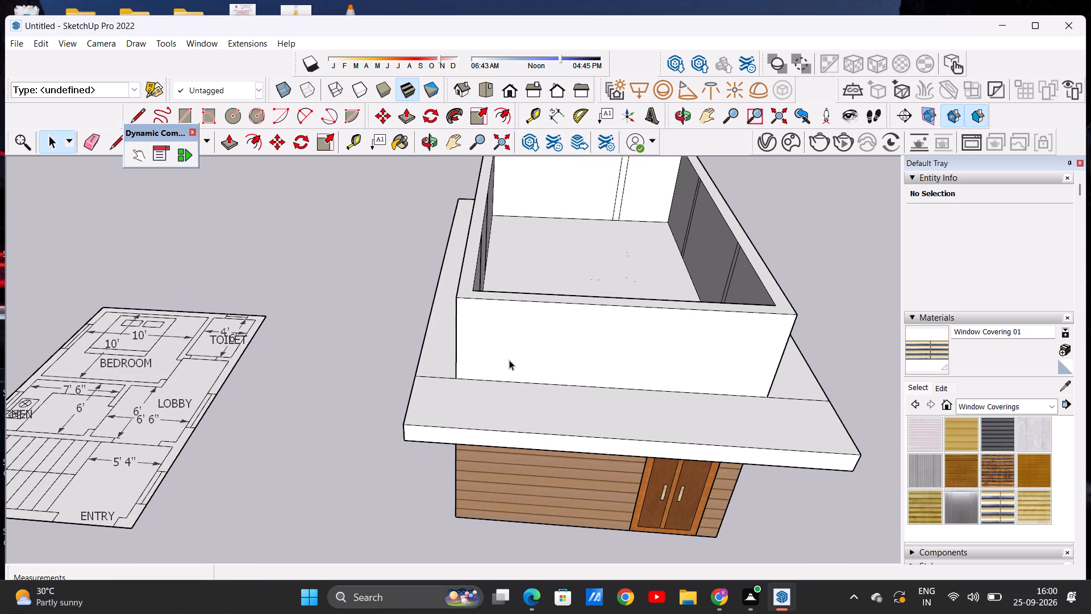
Draw a 9" line across the entrance-side raised wall's top and about 4' 11 1/2" down its outer face, at the end opposite the windows.
click(141, 112)
scroll(451, 347, up, 6)
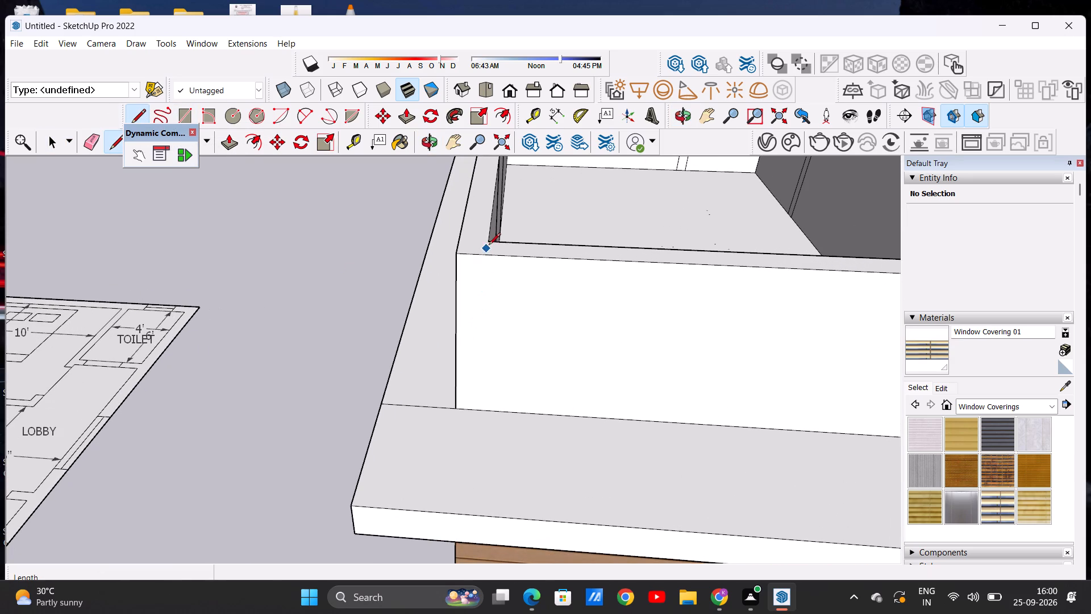
click(489, 243)
click(485, 255)
click(481, 414)
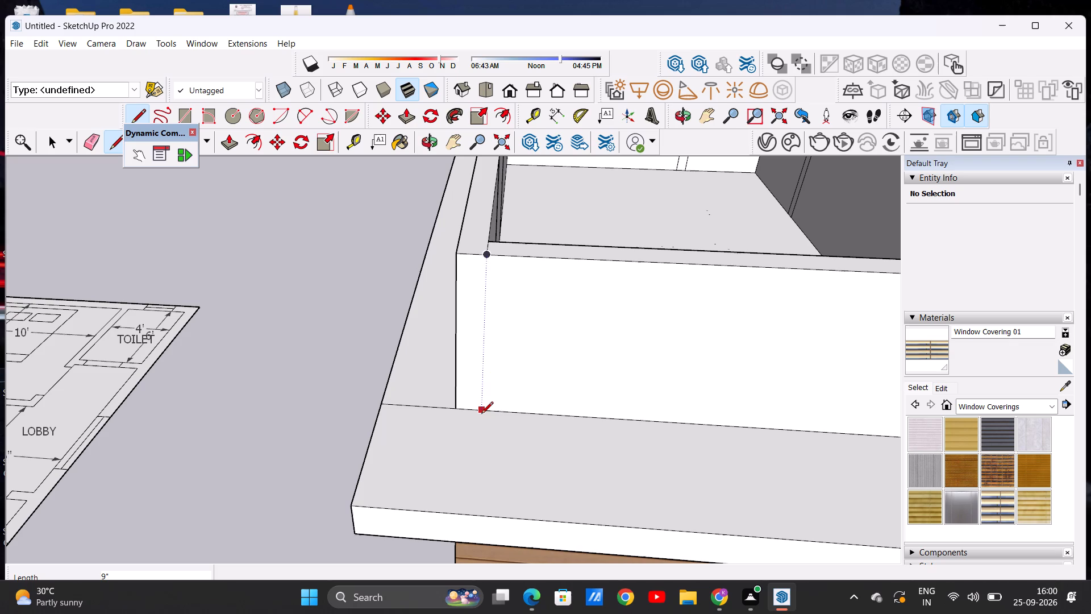
click(489, 257)
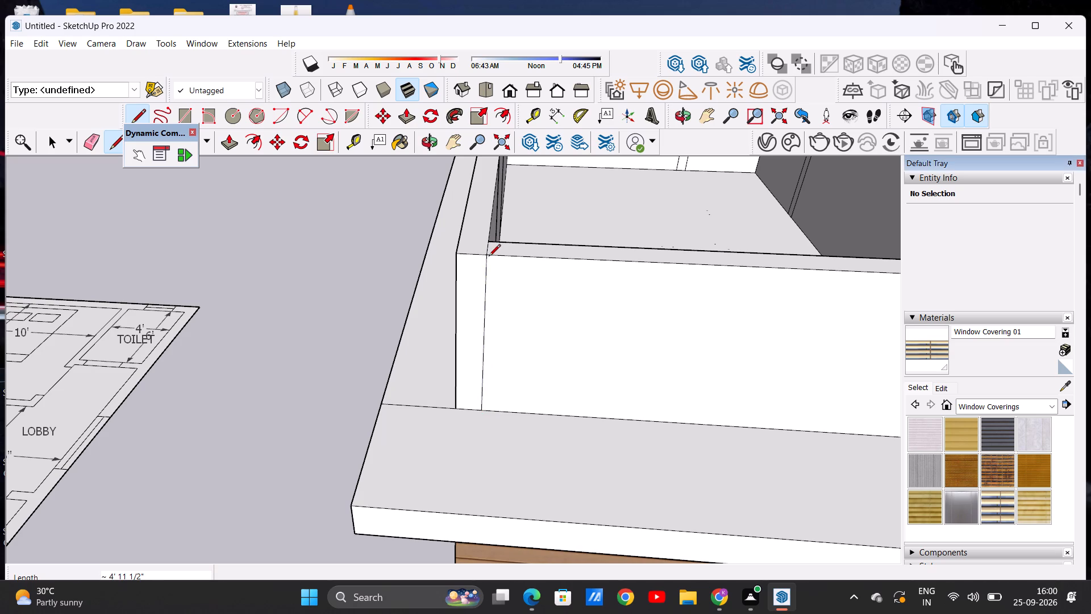
Draw a matching 9" line across the wall top and about 4' 11 1/2" down the outer face at the window-side end.
scroll(426, 342, down, 9)
scroll(728, 318, up, 5)
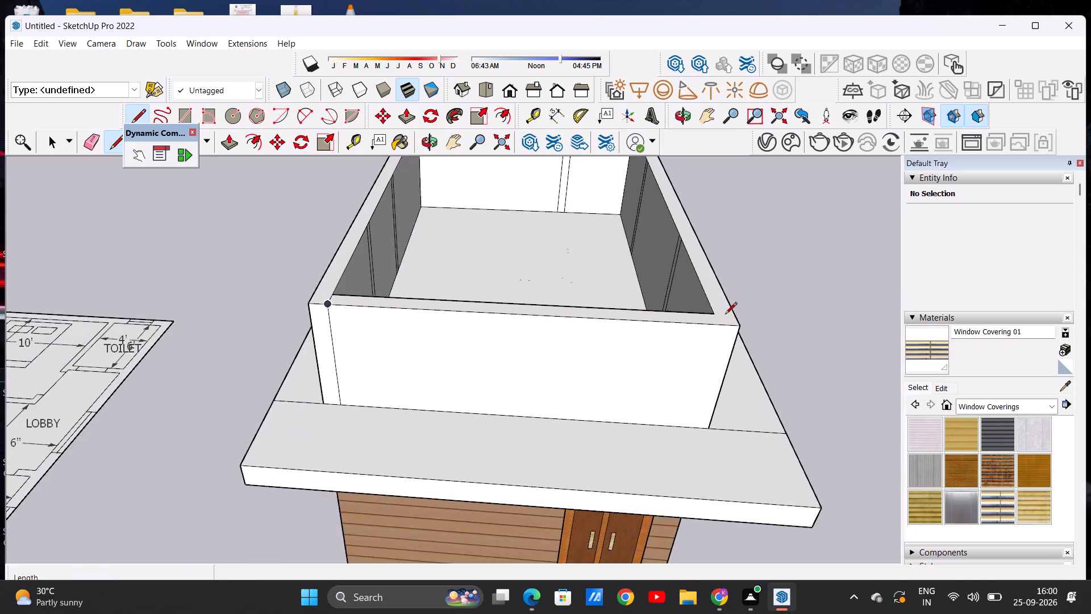
scroll(725, 315, up, 5)
click(705, 311)
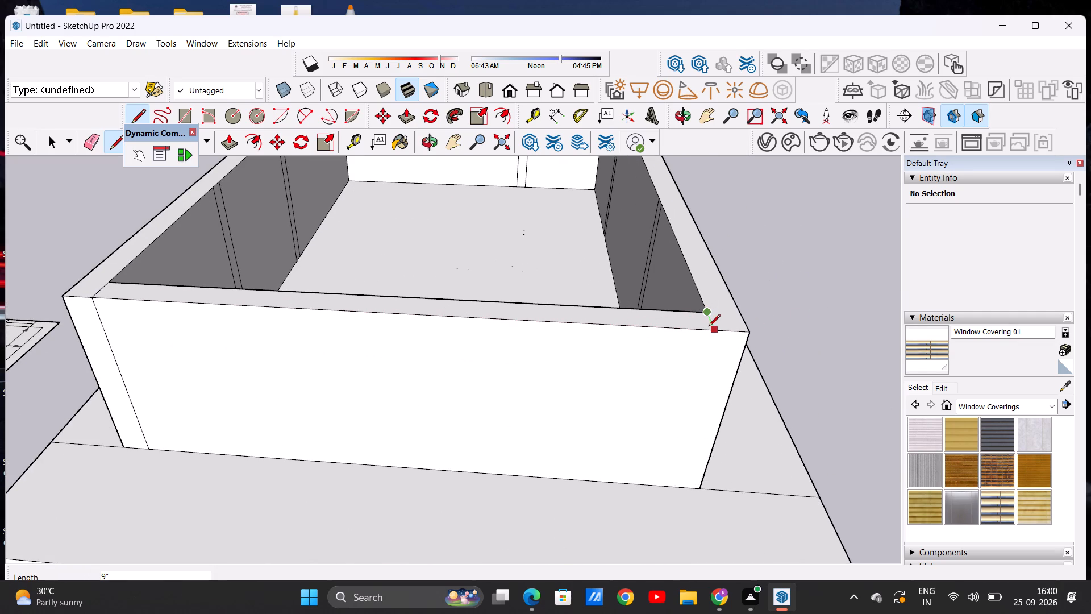
click(709, 330)
click(671, 488)
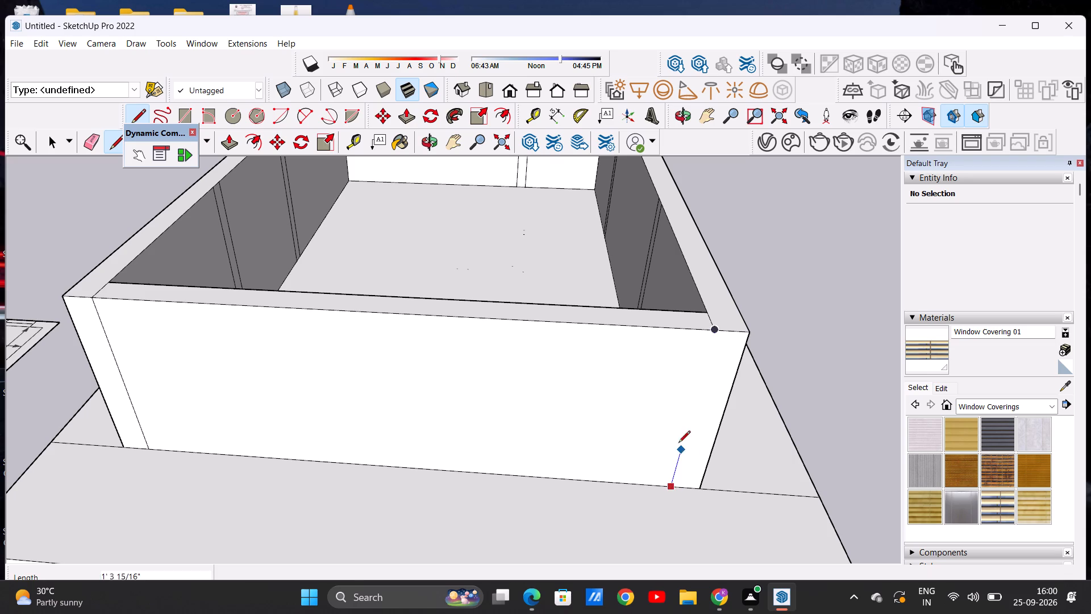
click(714, 327)
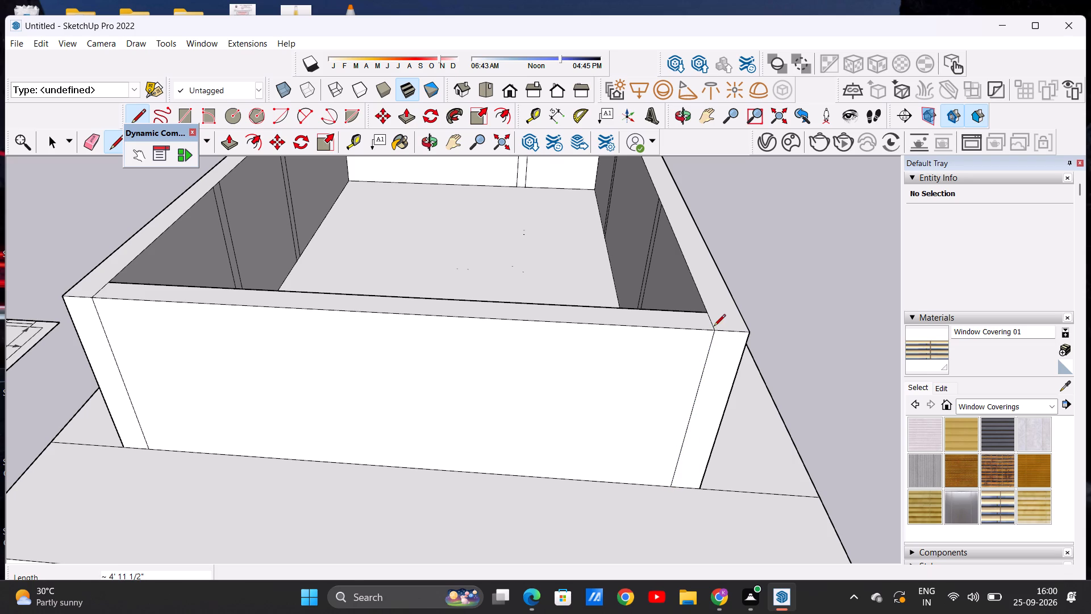
key(space)
Erase the entrance-side raised wall section between the two corner lines, including its outer, top and inner faces.
scroll(601, 314, down, 7)
middle_drag(565, 349, 555, 309)
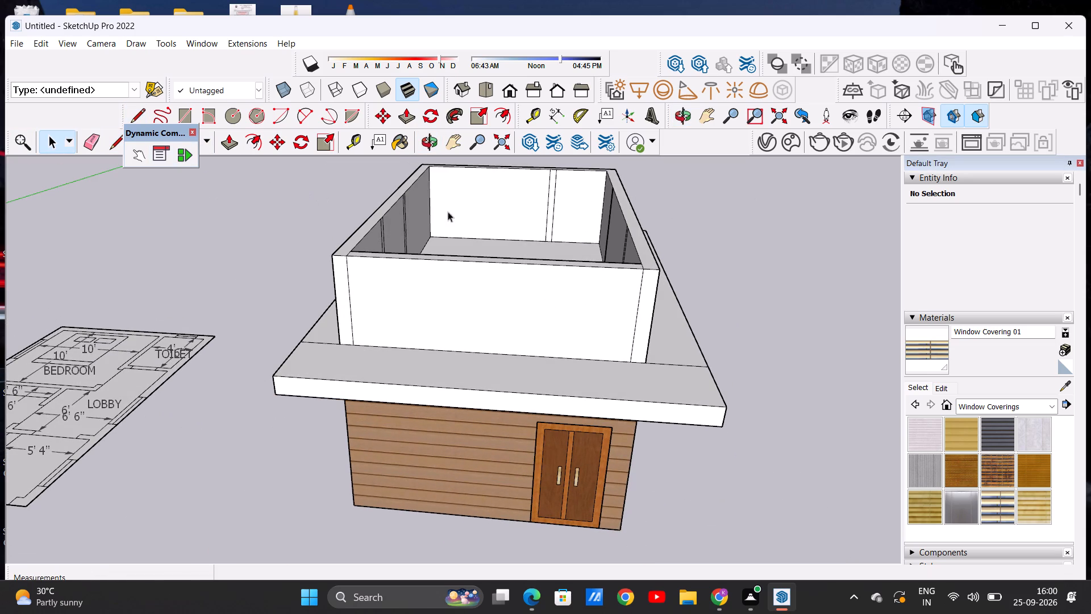
click(93, 136)
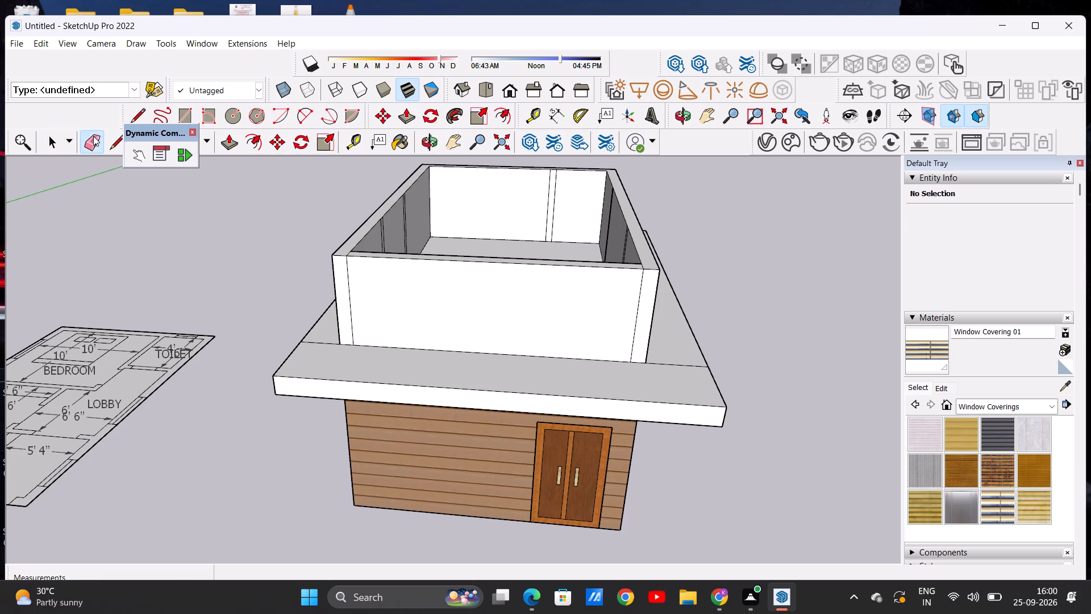
middle_drag(443, 269, 450, 336)
scroll(464, 323, up, 6)
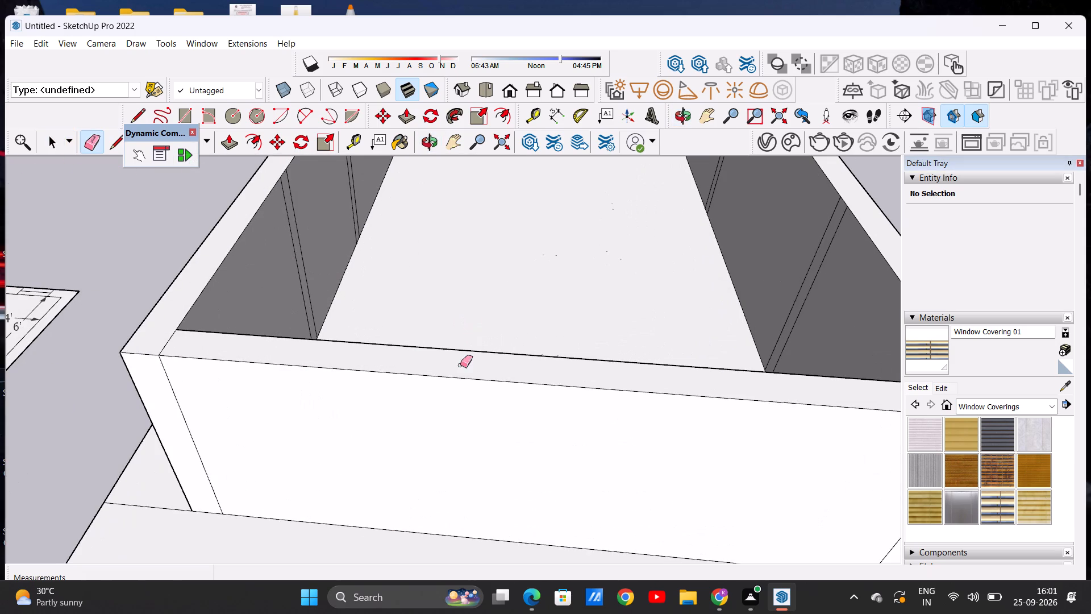
click(449, 377)
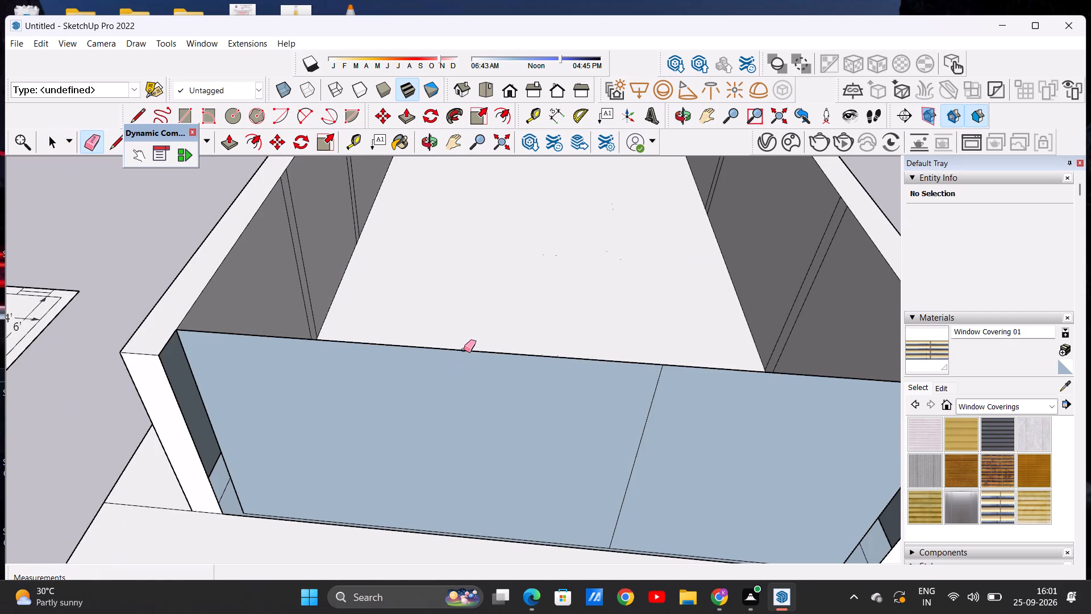
click(464, 350)
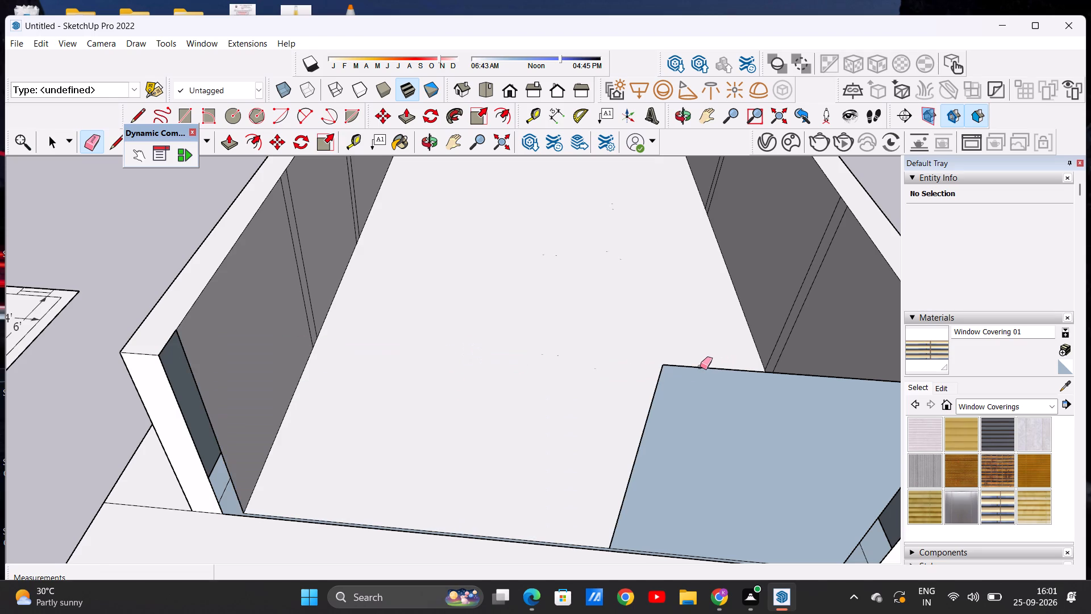
click(692, 367)
click(661, 371)
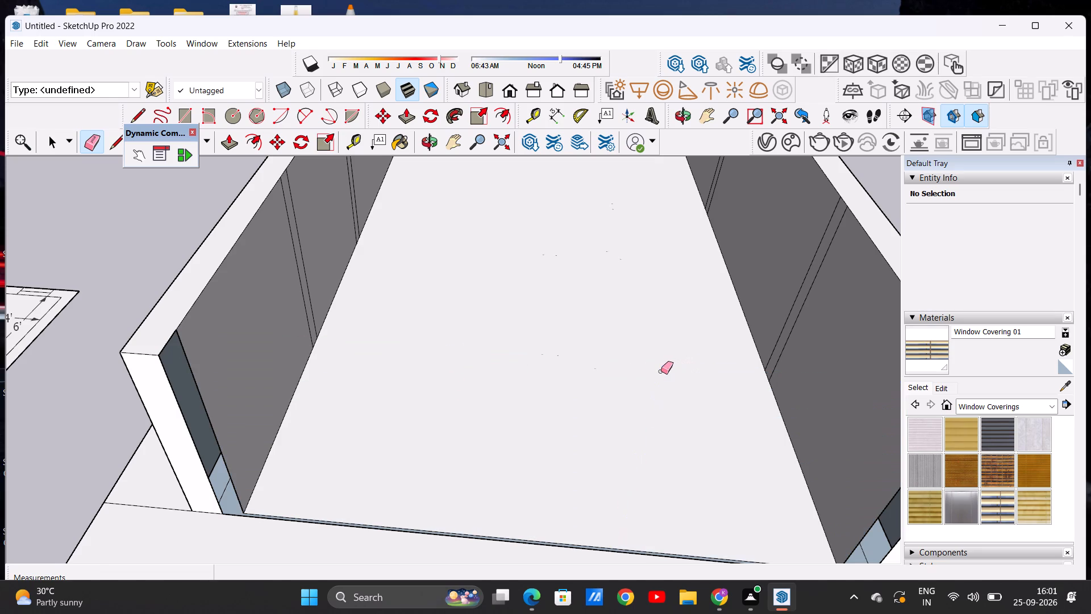
key(space)
Examine the opened entrance side of the roof, the exposed wall ends and the gap along the floor edge.
scroll(603, 380, down, 7)
middle_drag(591, 396, 510, 466)
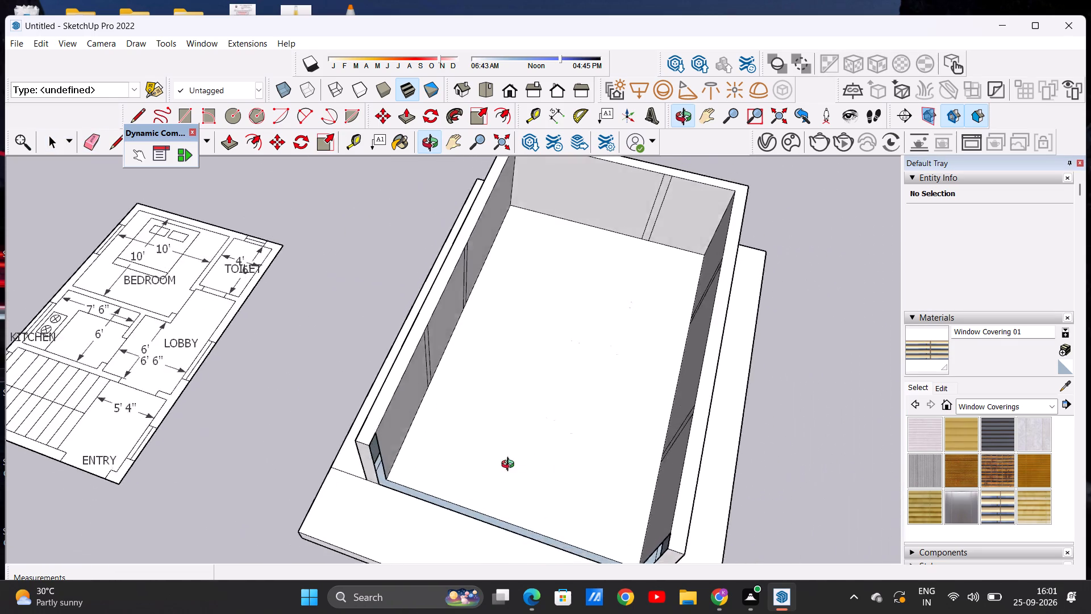
middle_drag(510, 466, 281, 466)
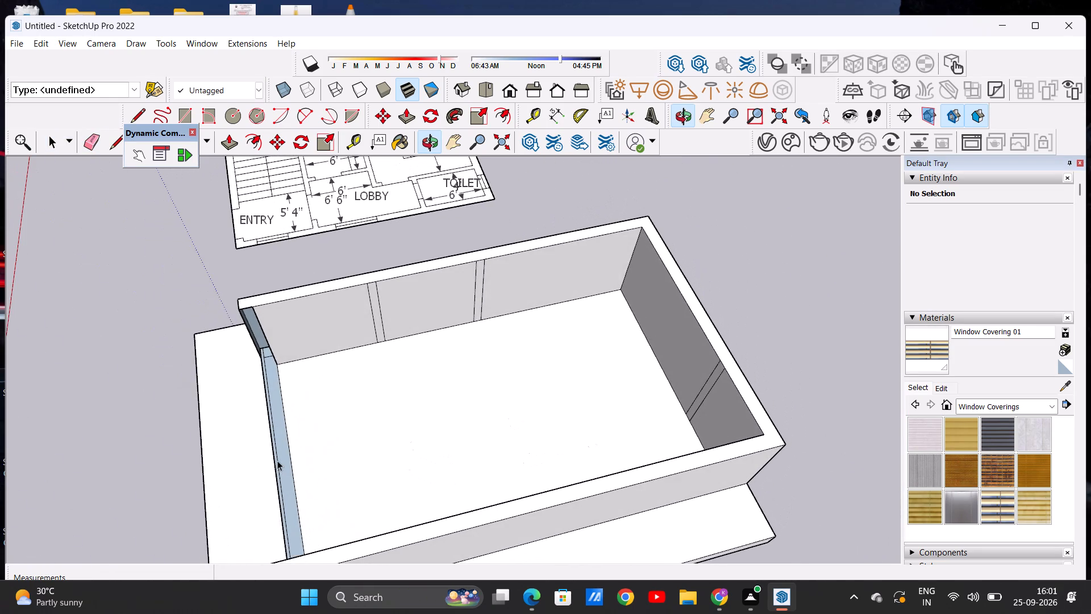
middle_drag(280, 460, 505, 279)
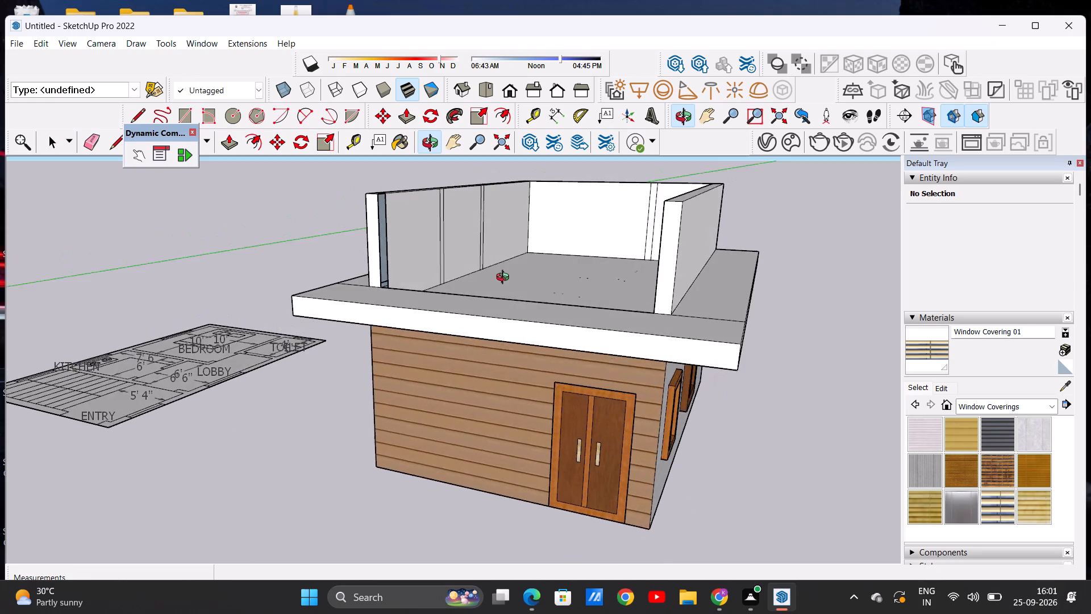
middle_drag(505, 279, 327, 399)
scroll(300, 343, up, 6)
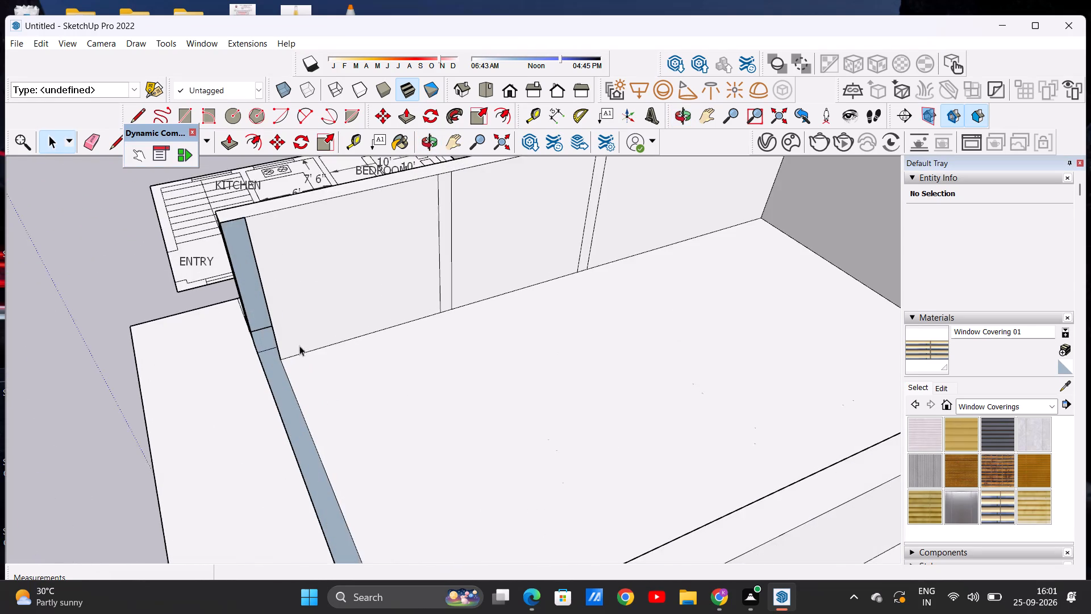
scroll(299, 346, up, 7)
scroll(515, 395, down, 5)
middle_drag(681, 420, 470, 414)
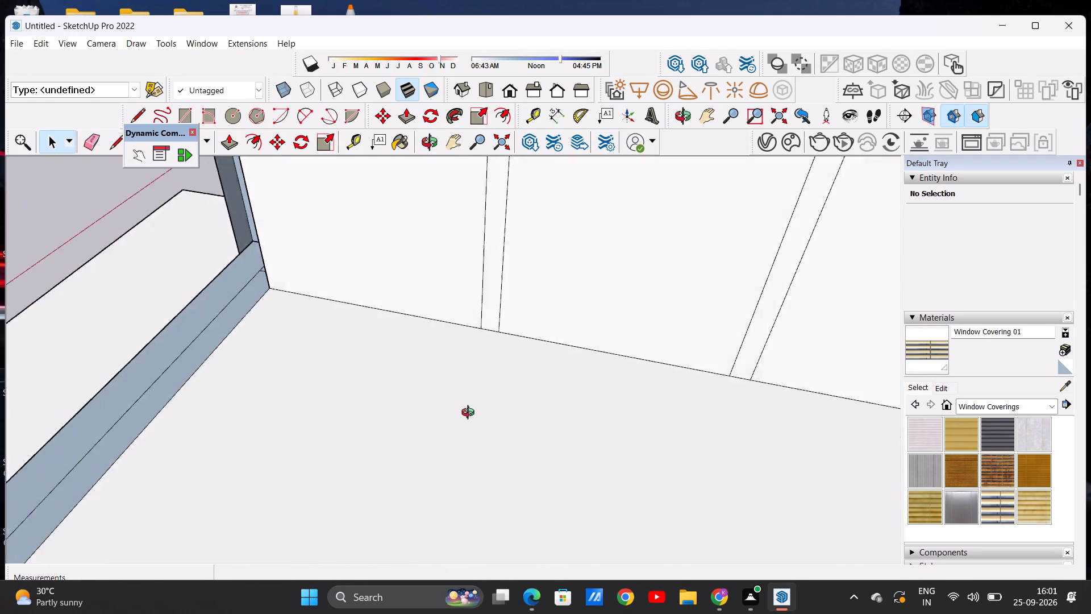
middle_drag(470, 414, 359, 370)
scroll(384, 400, down, 9)
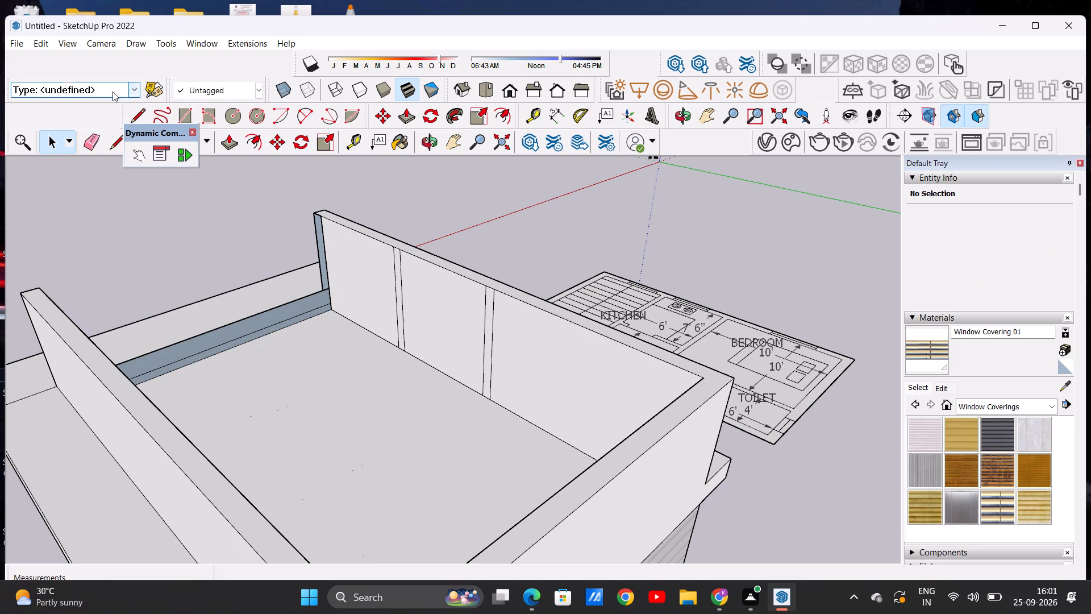
Draw a line from the raised wall end's base to the roof floor corner, on the floor-plan side of the entrance opening.
click(136, 114)
scroll(266, 285, up, 11)
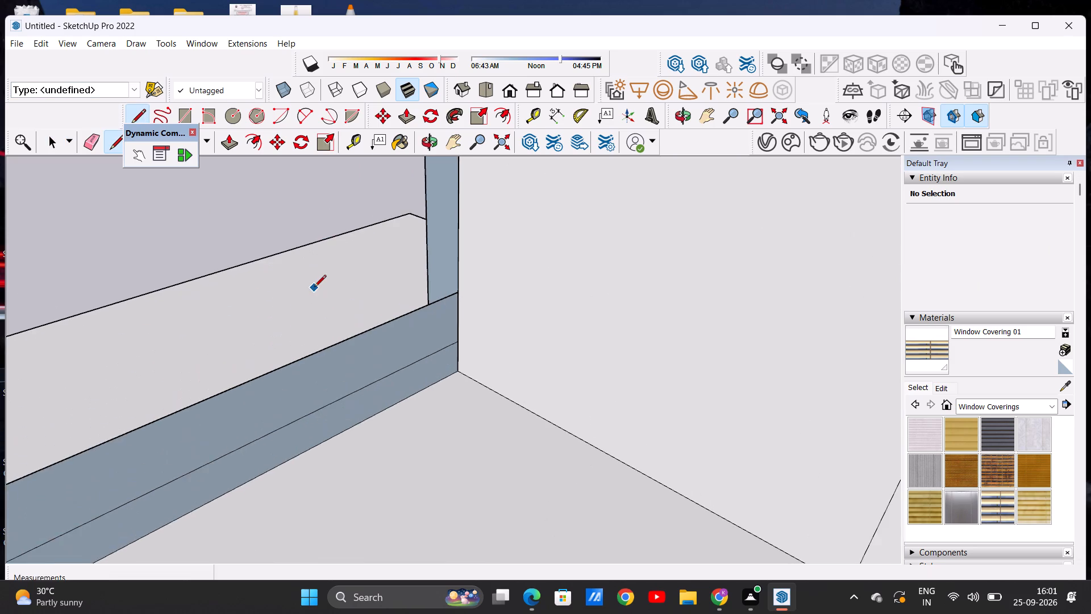
scroll(314, 288, up, 3)
click(453, 306)
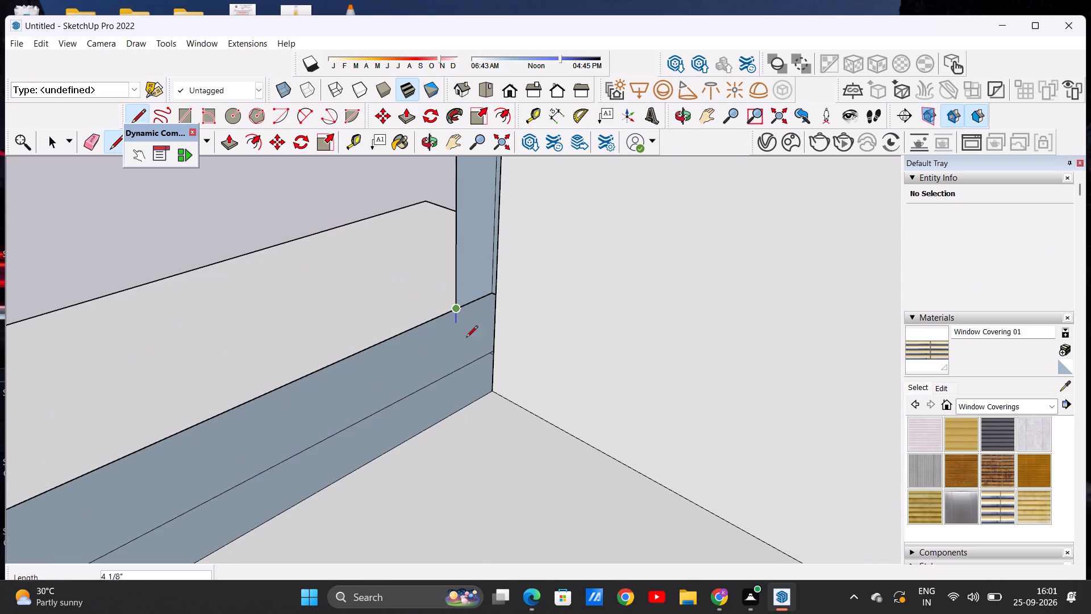
click(490, 389)
Draw a matching line from the wall end's base to the roof floor corner at the opening's opposite end.
scroll(473, 331, down, 8)
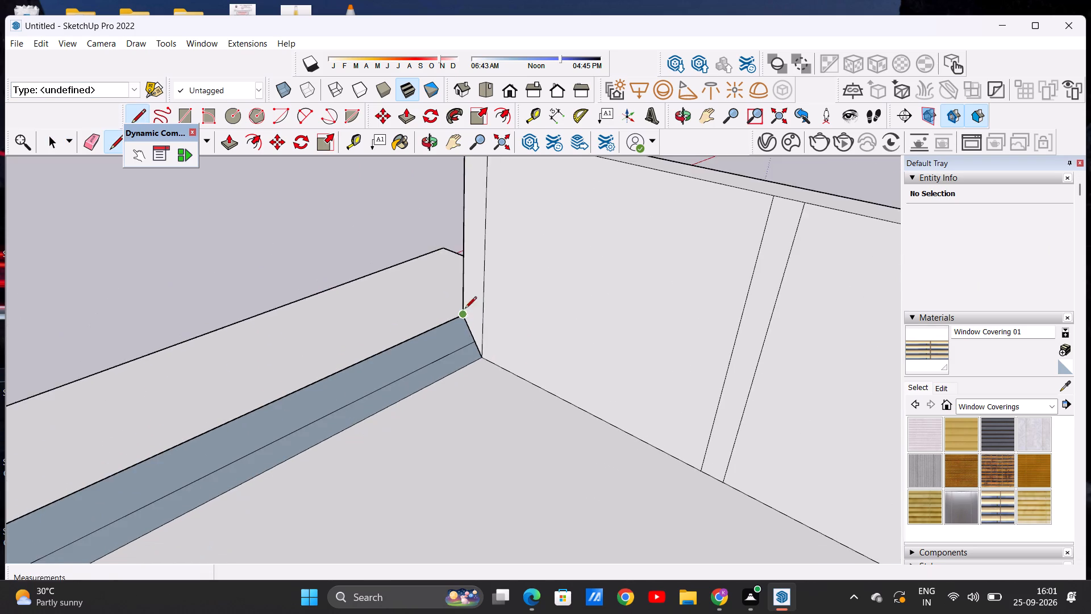
scroll(465, 309, down, 2)
middle_drag(478, 358, 404, 371)
scroll(405, 371, down, 5)
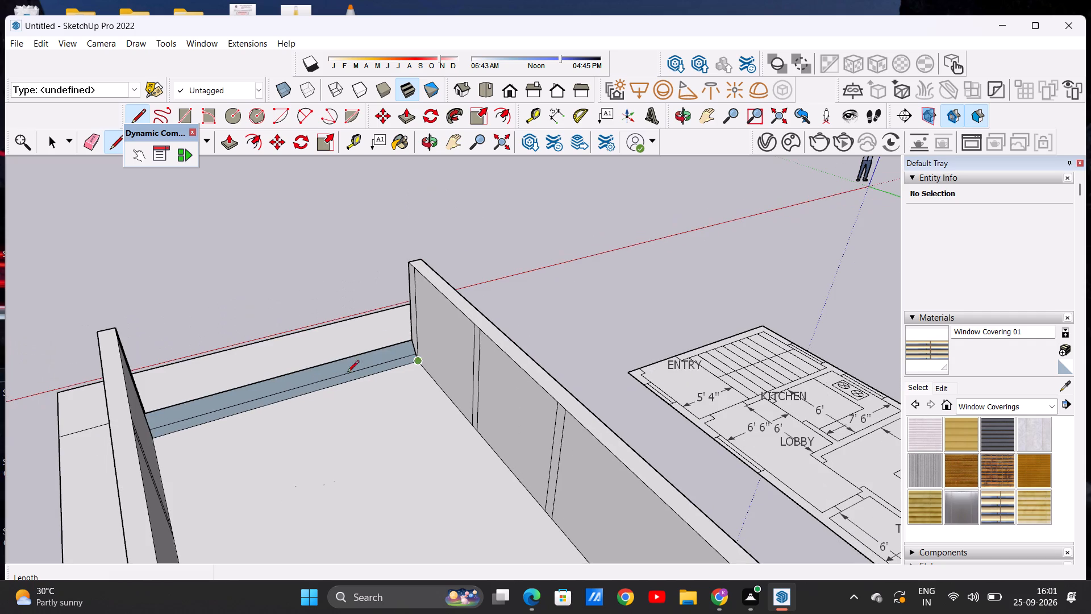
middle_drag(193, 432, 64, 445)
scroll(172, 276, up, 6)
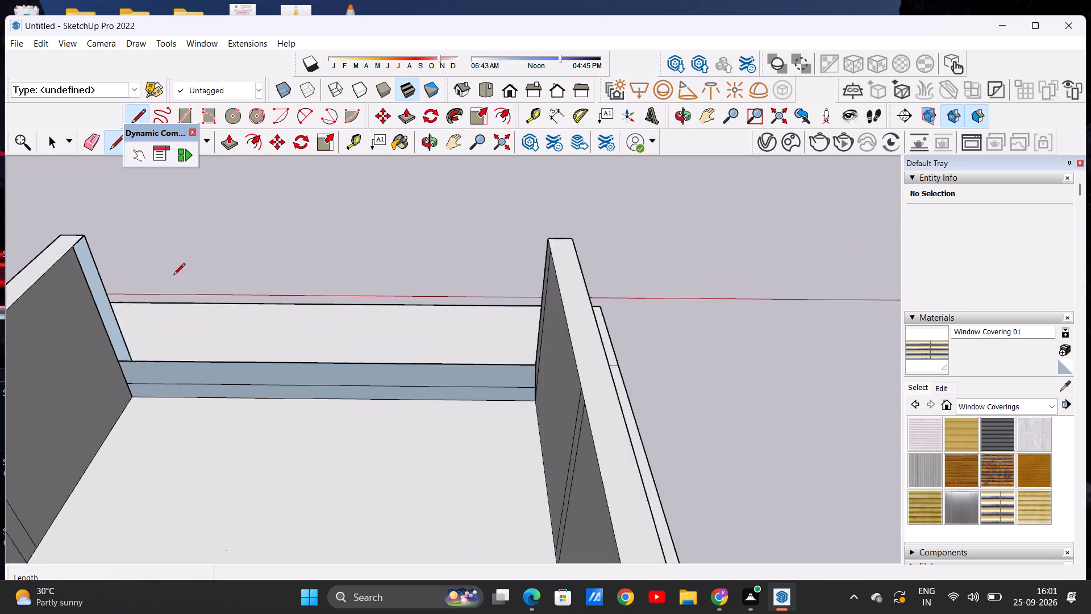
middle_drag(197, 362, 123, 409)
scroll(180, 296, up, 7)
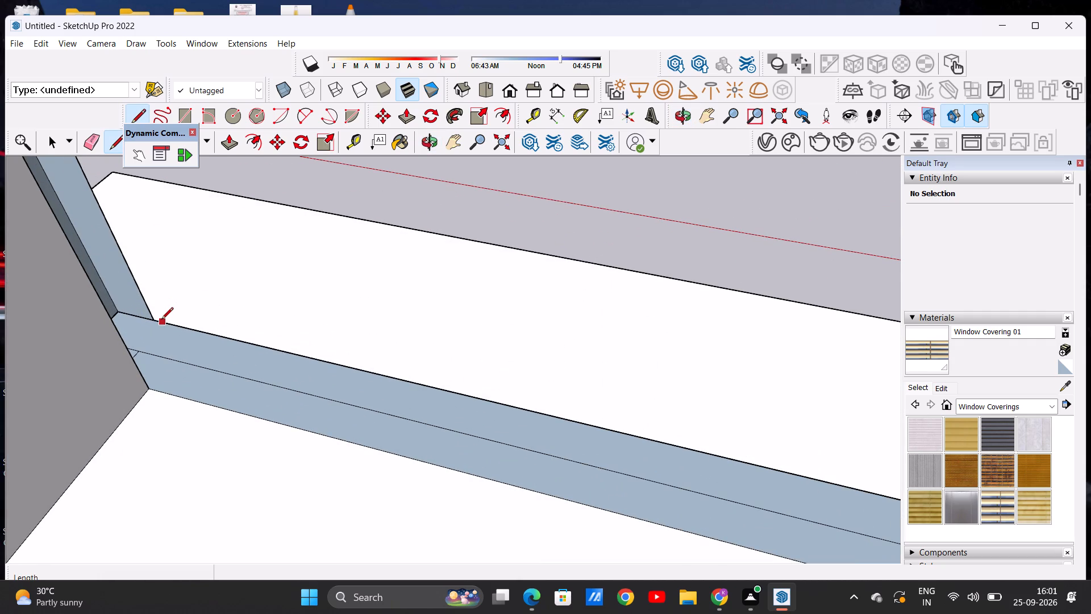
click(159, 320)
click(149, 392)
scroll(148, 396, down, 11)
key(space)
Examine the opened entrance side, its roof overhang and the wall ends from above and from the front.
middle_drag(207, 428, 59, 388)
scroll(82, 391, down, 8)
middle_drag(381, 342, 0, 355)
scroll(0, 355, down, 1)
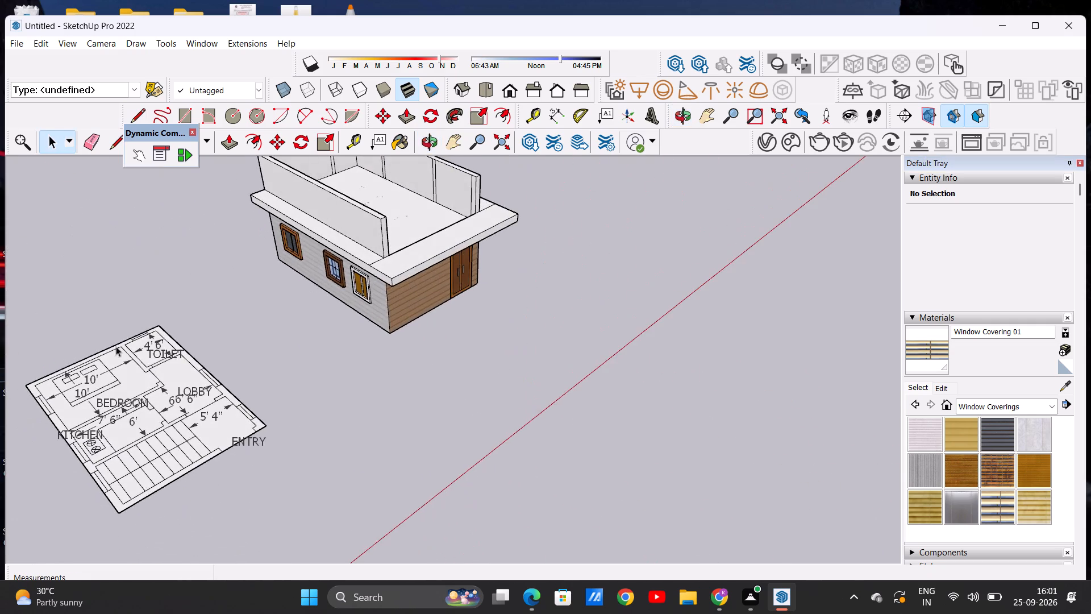
scroll(271, 321, down, 3)
middle_drag(480, 285, 357, 215)
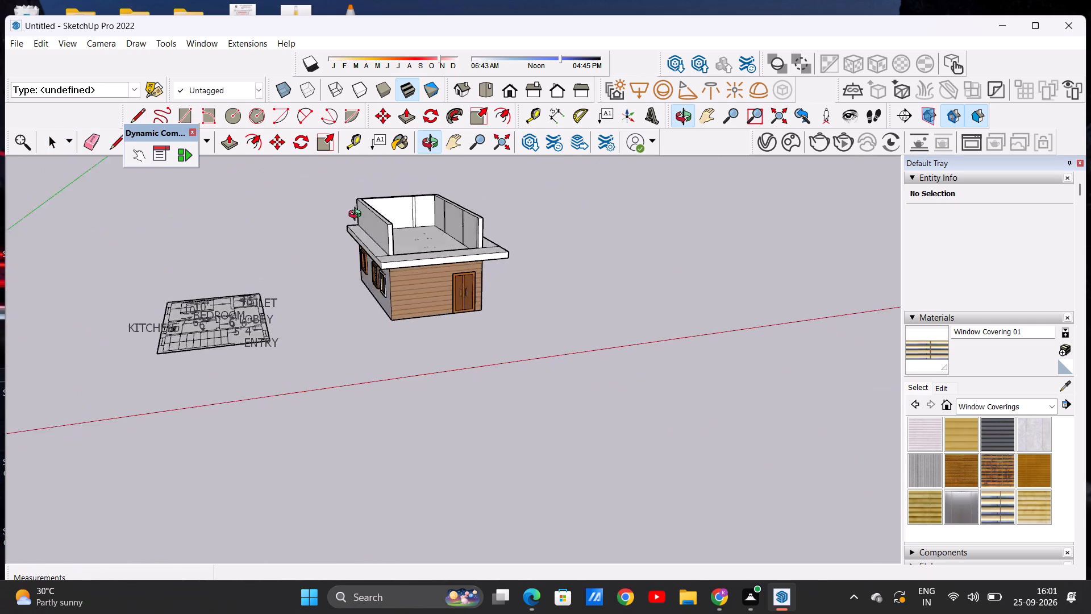
middle_drag(357, 215, 271, 209)
scroll(478, 223, up, 10)
middle_drag(481, 258, 481, 262)
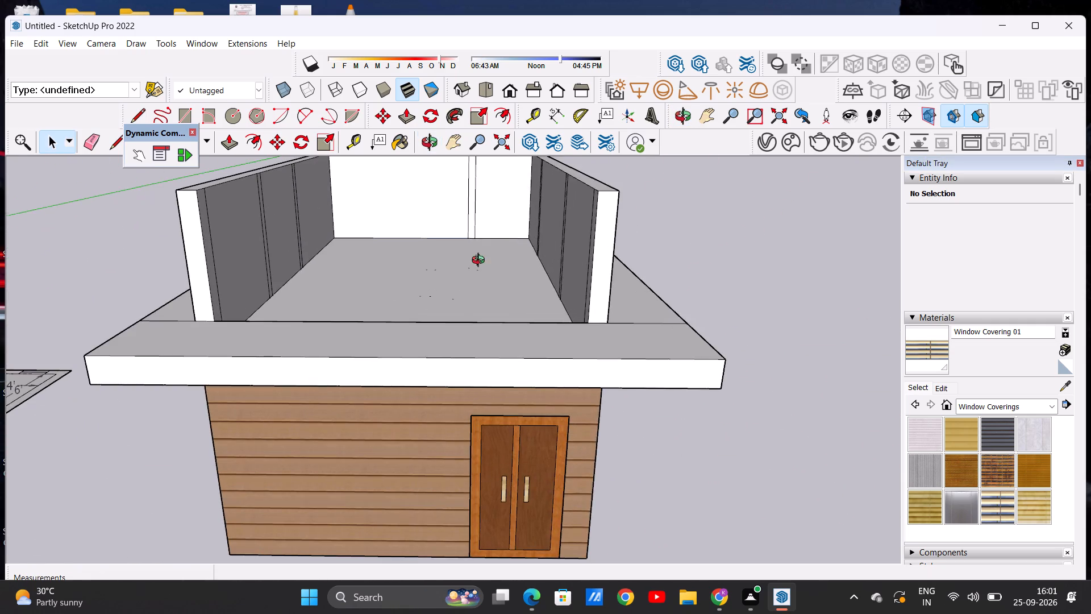
middle_drag(481, 262, 465, 329)
scroll(469, 333, down, 3)
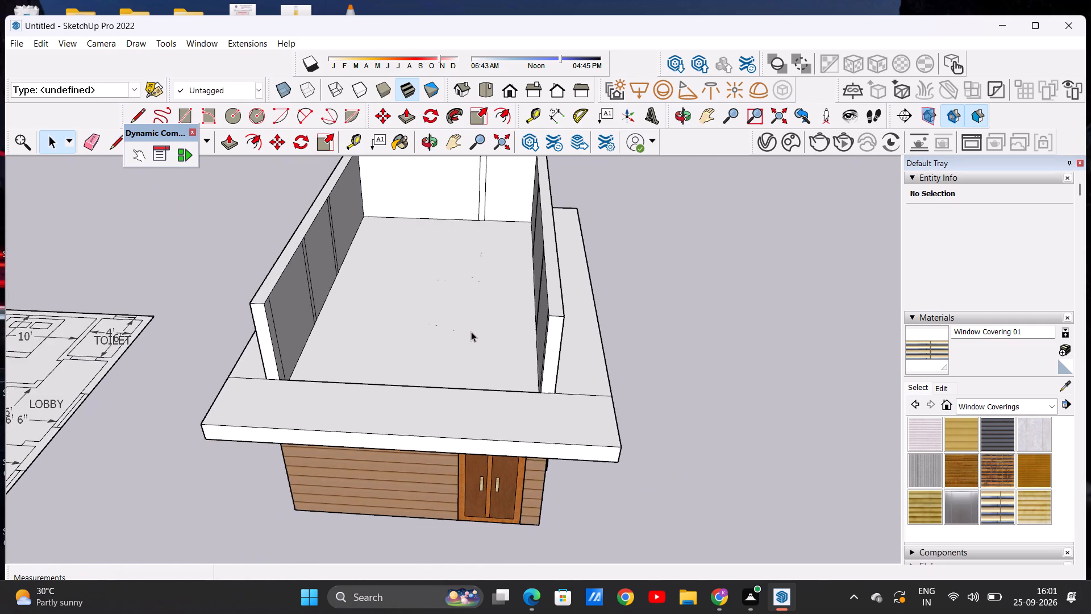
middle_drag(470, 359, 460, 366)
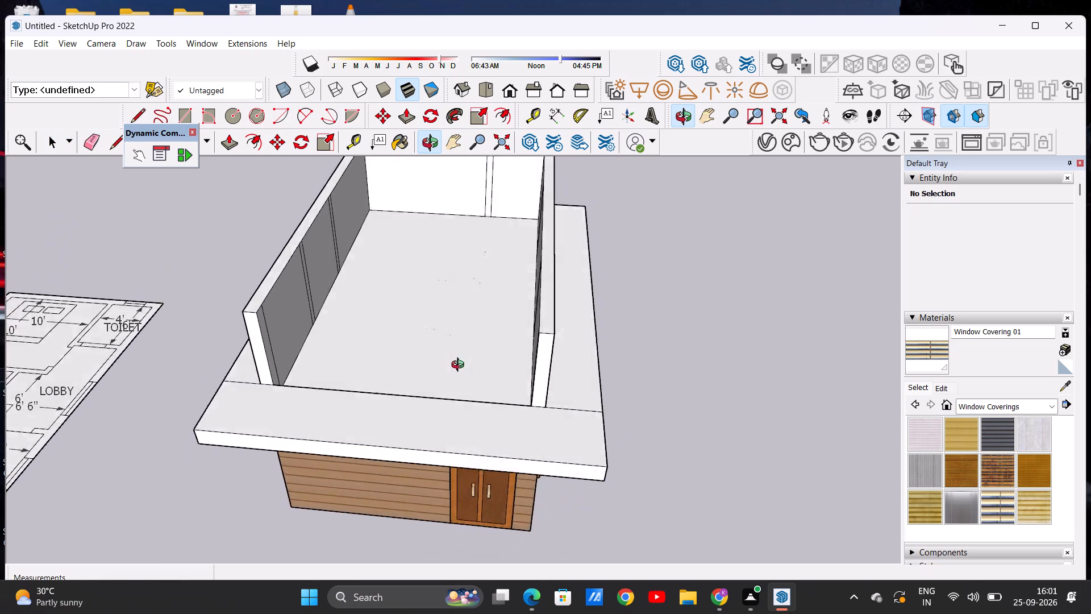
middle_drag(460, 366, 465, 327)
middle_drag(483, 389, 459, 341)
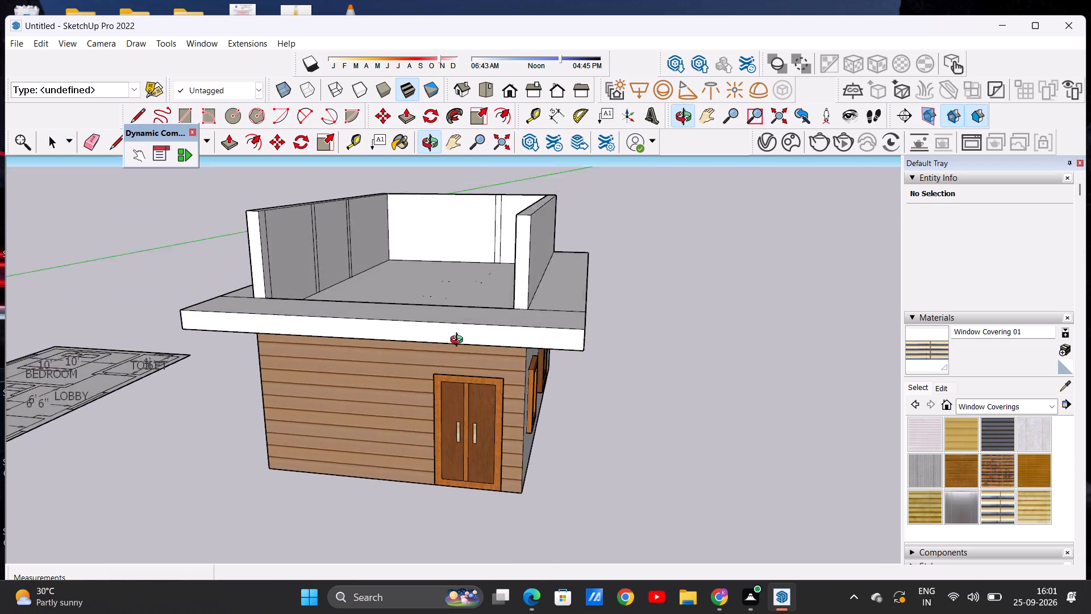
middle_drag(459, 341, 460, 343)
scroll(471, 337, up, 3)
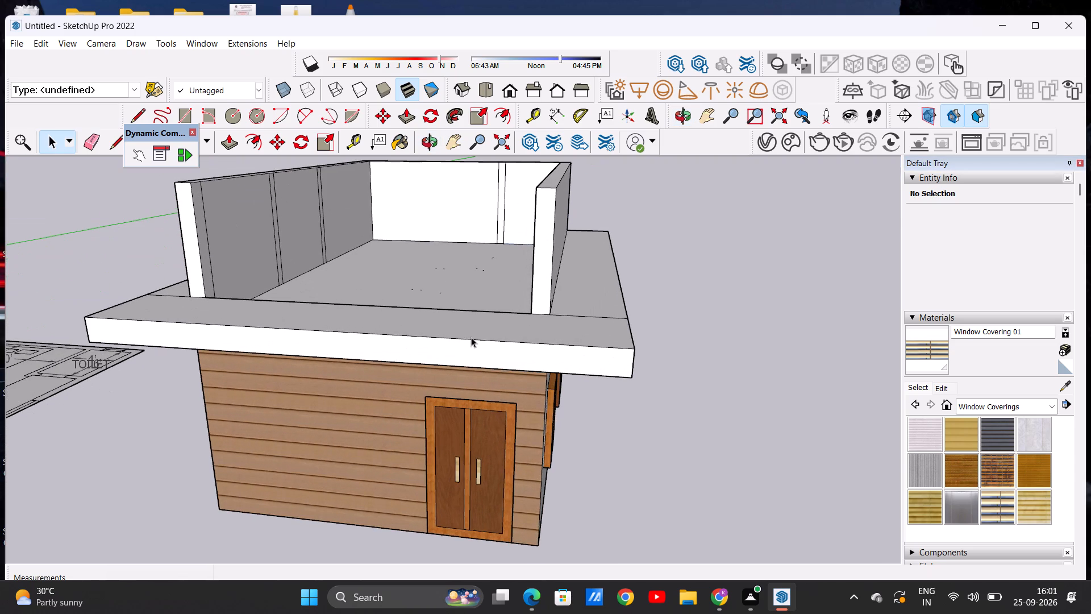
middle_drag(470, 340, 478, 449)
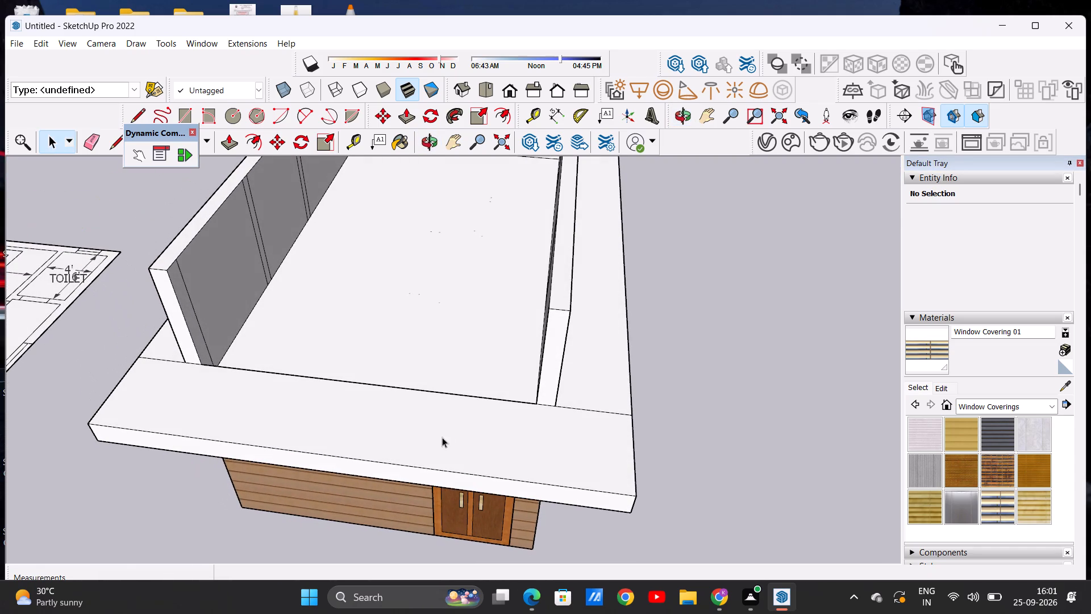
Push the top face of the entrance-side roof overhang down about 1' 1/2", removing the overhang flush with the entrance wall.
middle_drag(415, 428, 814, 408)
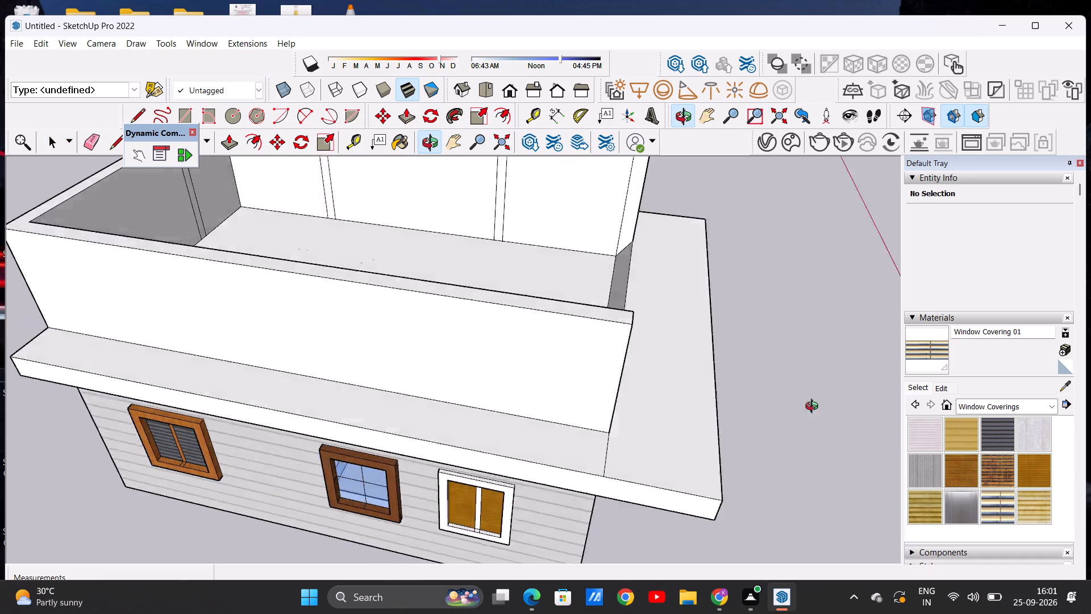
middle_drag(814, 408, 826, 471)
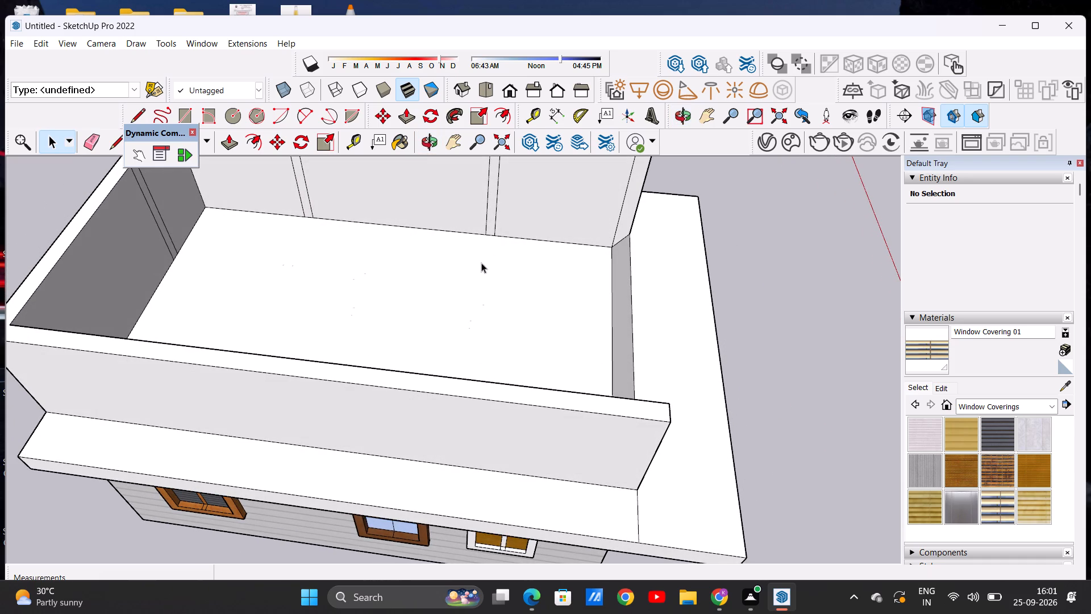
click(234, 147)
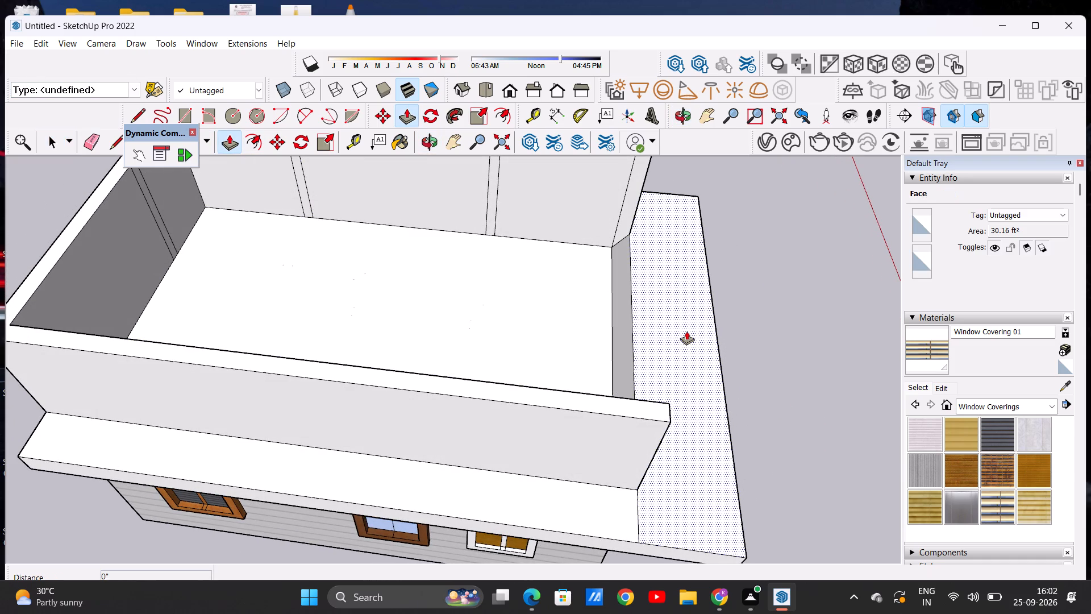
click(686, 331)
middle_drag(668, 333, 643, 306)
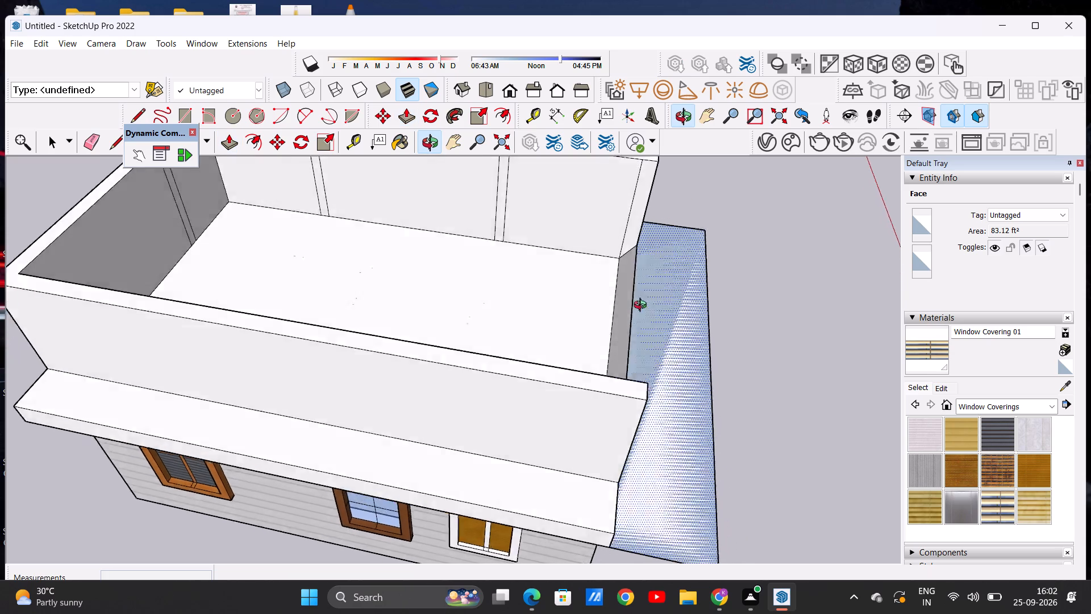
middle_drag(643, 306, 532, 223)
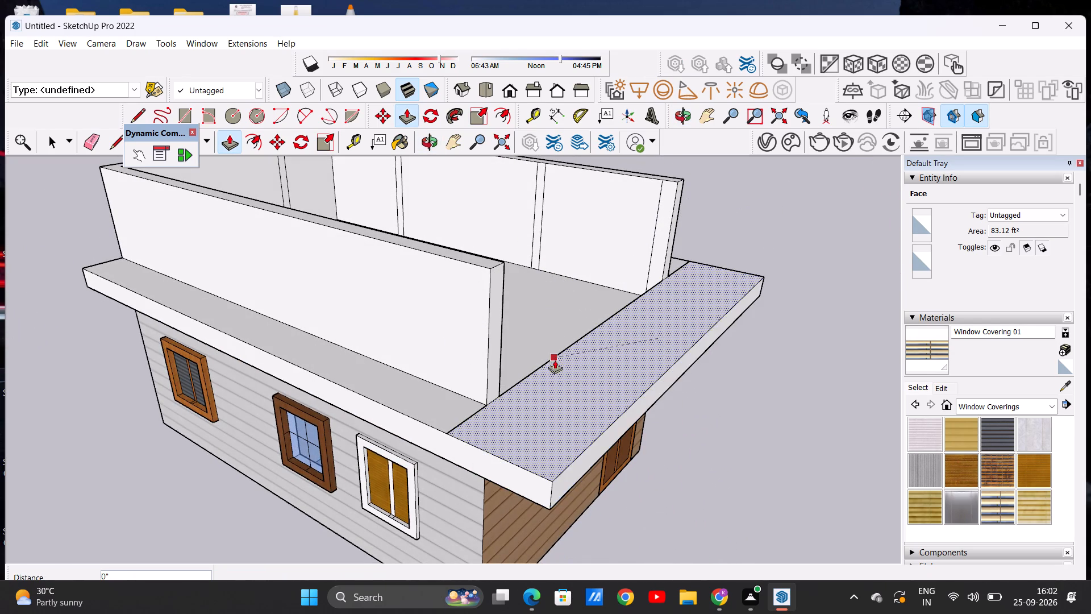
click(456, 435)
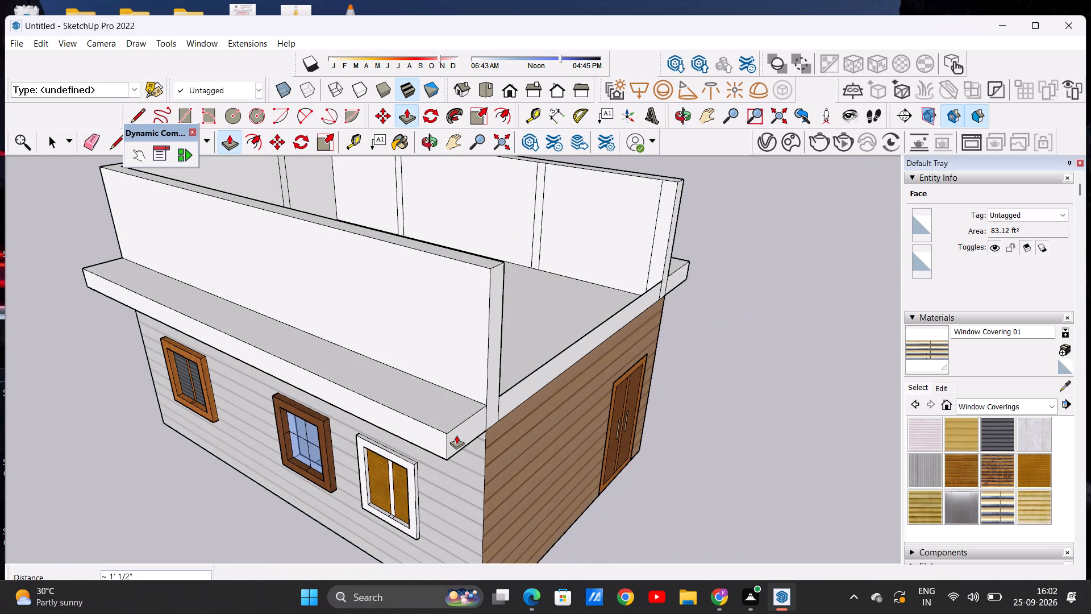
key(space)
Examine the entrance side without its overhang, checking the slab edge, wall ends and roof floor from several angles.
middle_drag(596, 419, 430, 375)
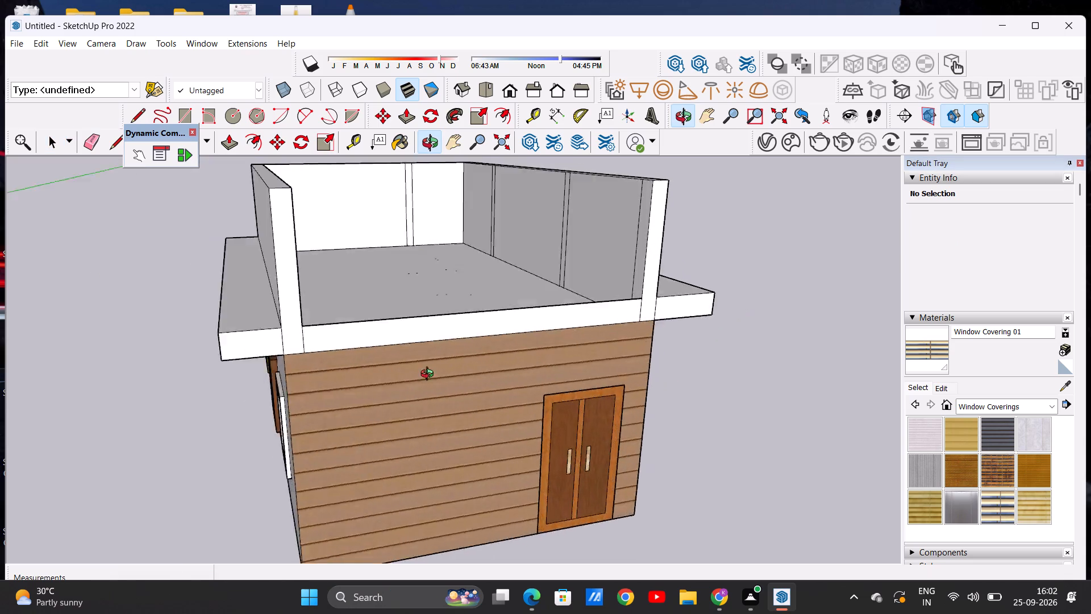
middle_drag(430, 375, 272, 402)
scroll(413, 349, down, 2)
middle_drag(423, 336, 424, 414)
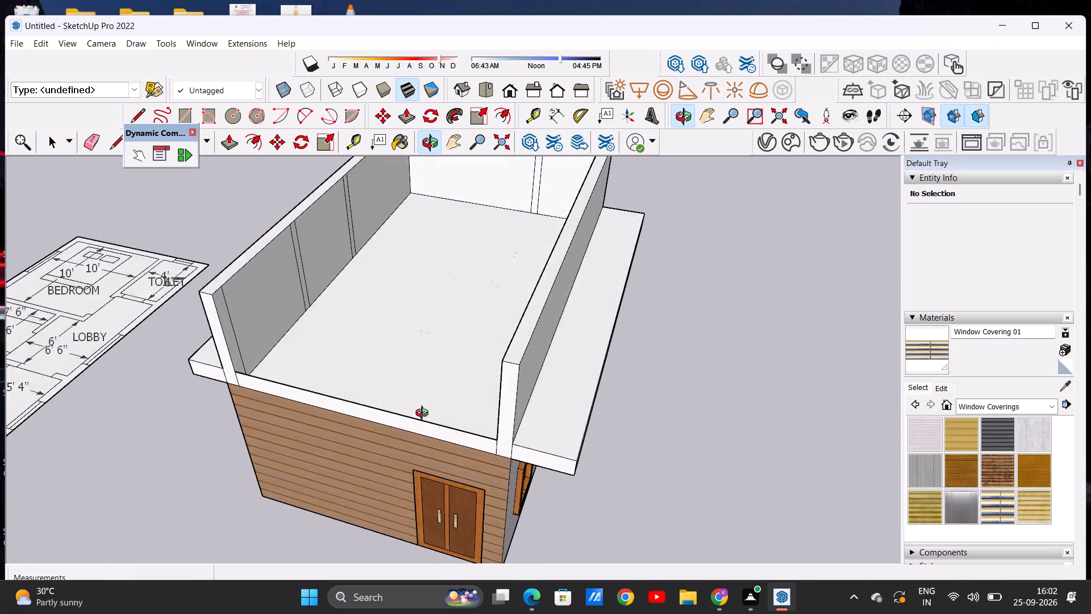
middle_drag(424, 414, 424, 418)
scroll(404, 422, up, 8)
middle_drag(421, 416, 473, 483)
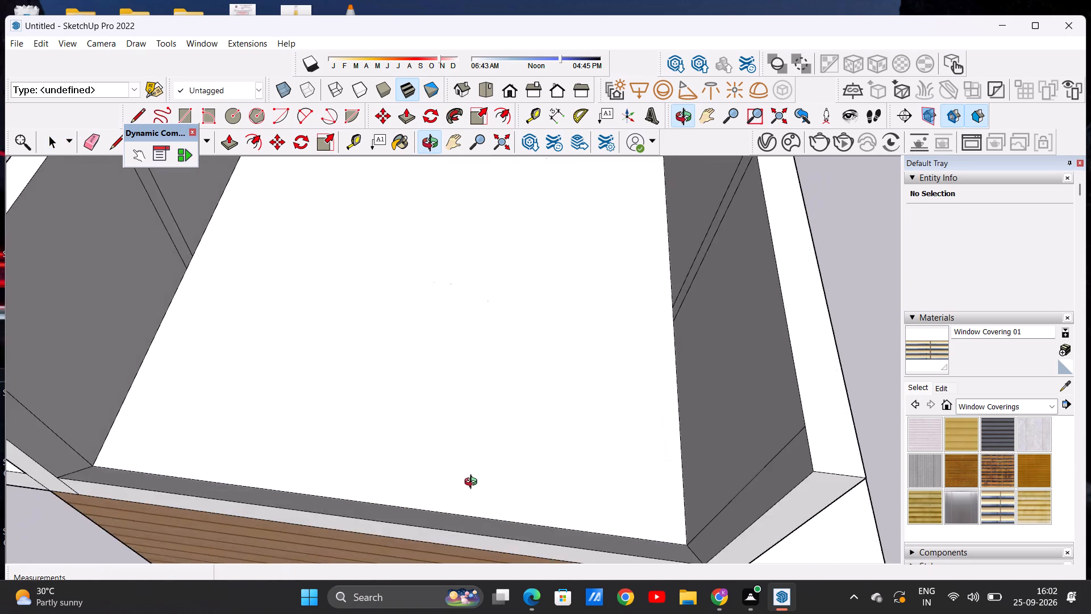
middle_drag(473, 483, 482, 497)
scroll(524, 372, down, 6)
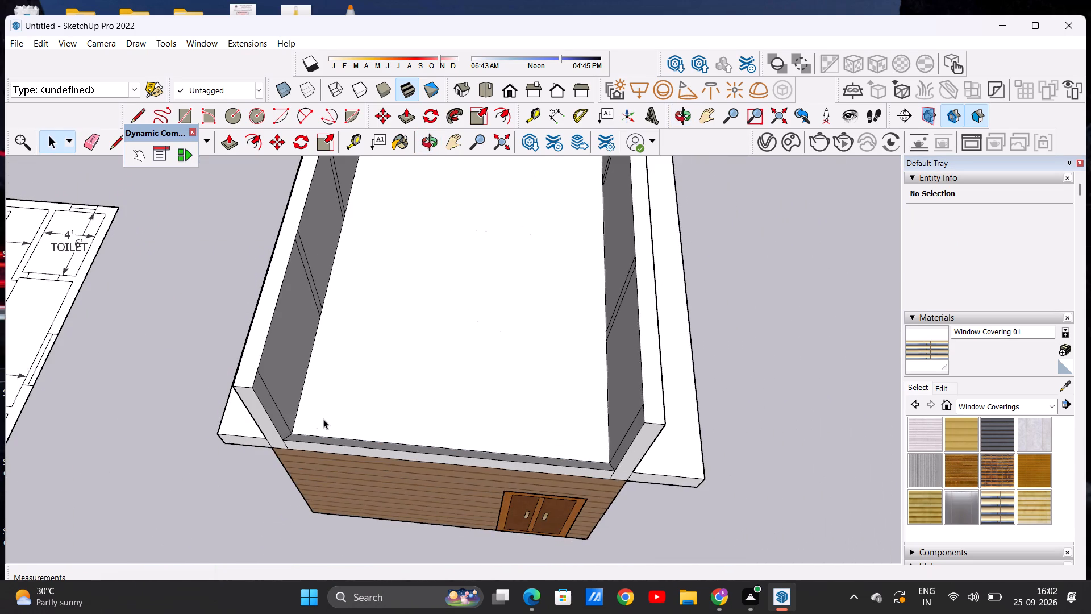
middle_drag(316, 419, 679, 435)
scroll(630, 393, up, 6)
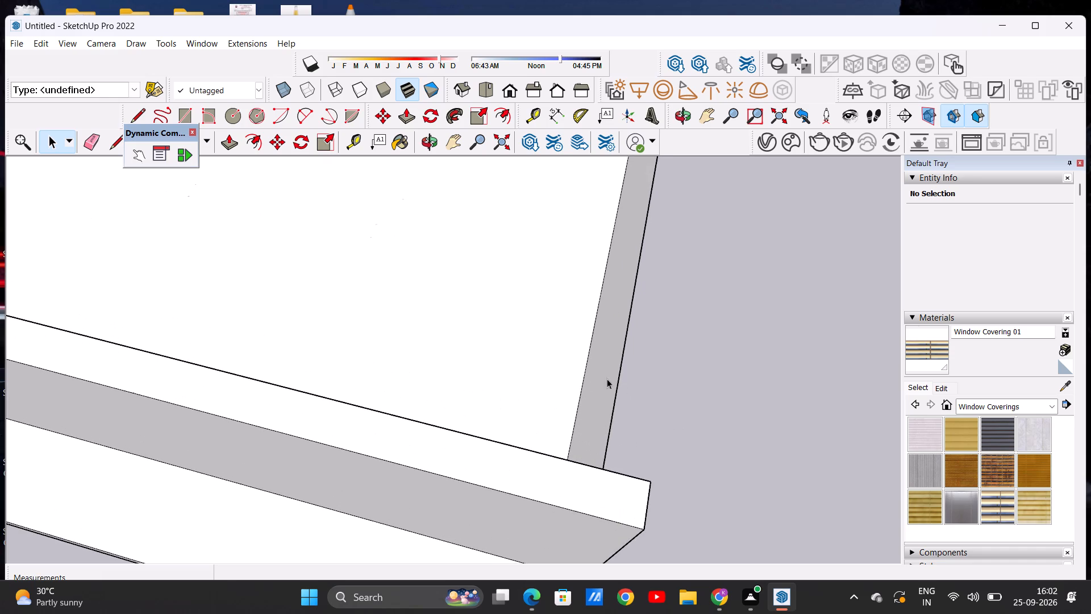
middle_drag(637, 402, 274, 214)
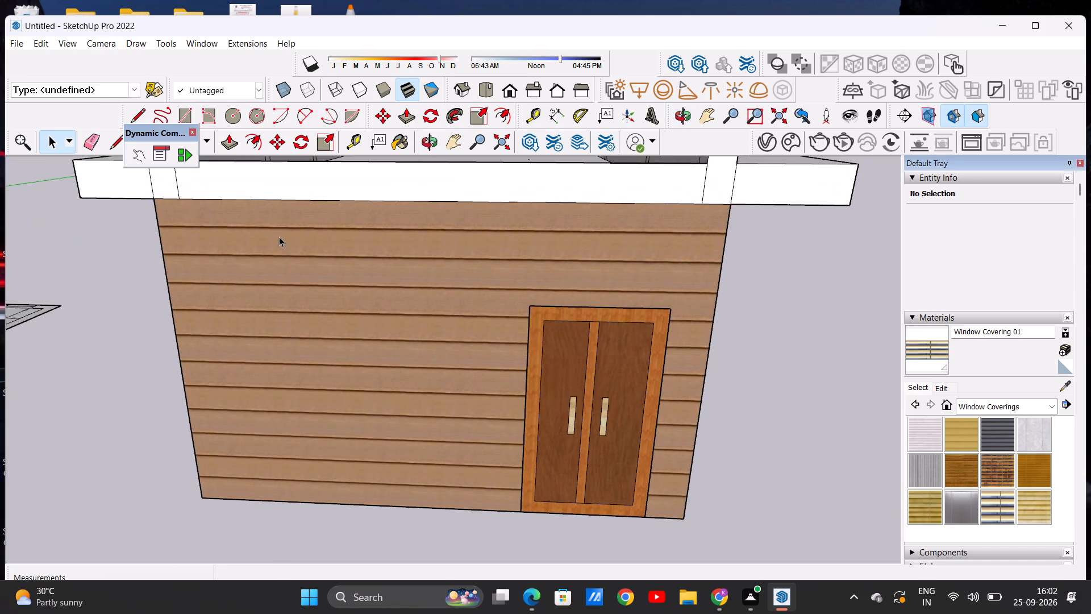
scroll(281, 261, down, 10)
scroll(373, 242, down, 7)
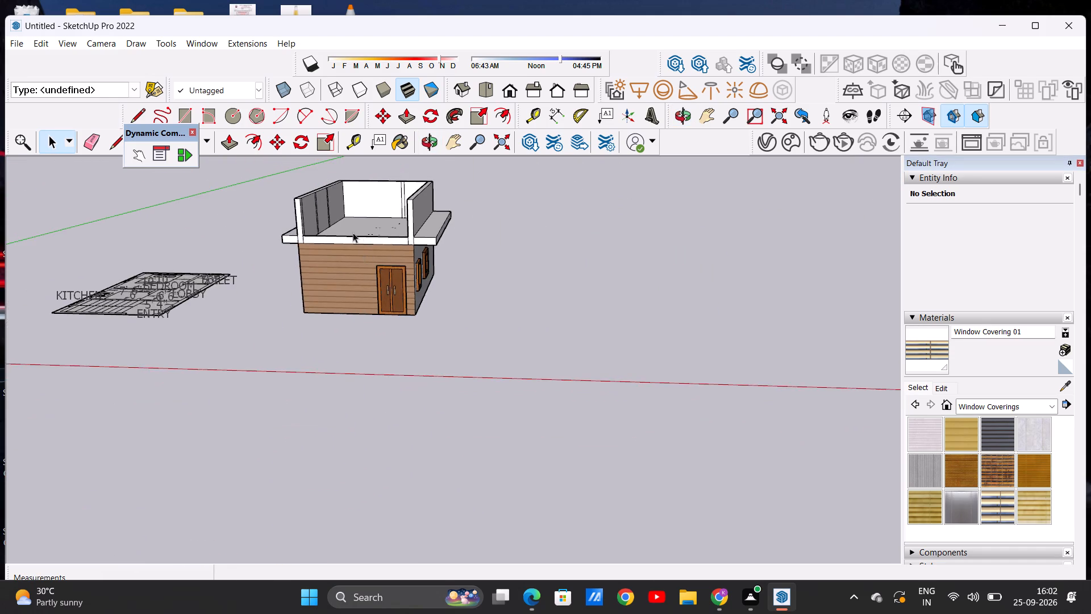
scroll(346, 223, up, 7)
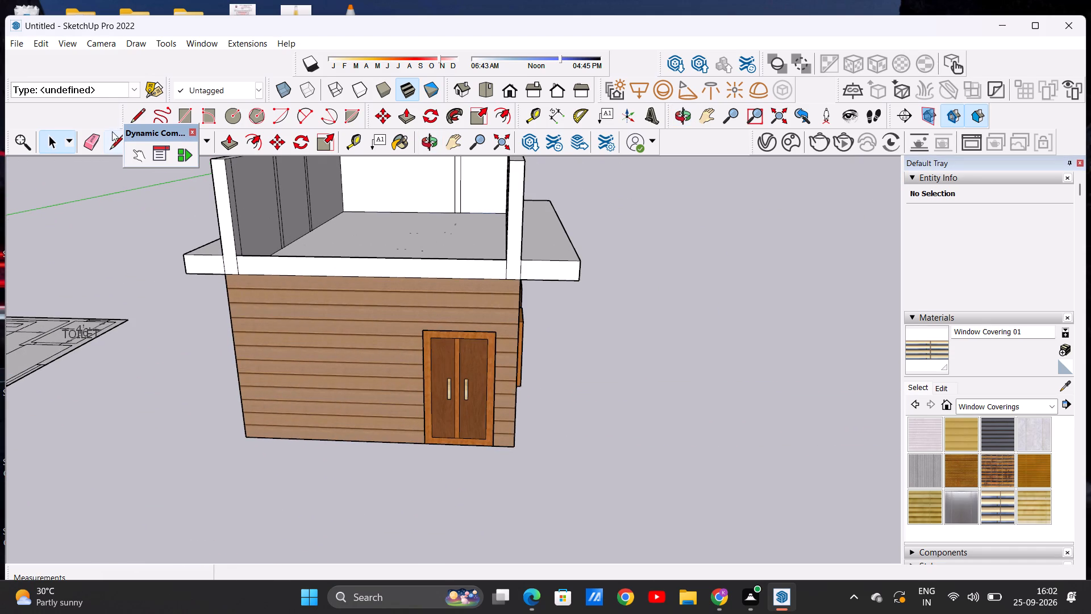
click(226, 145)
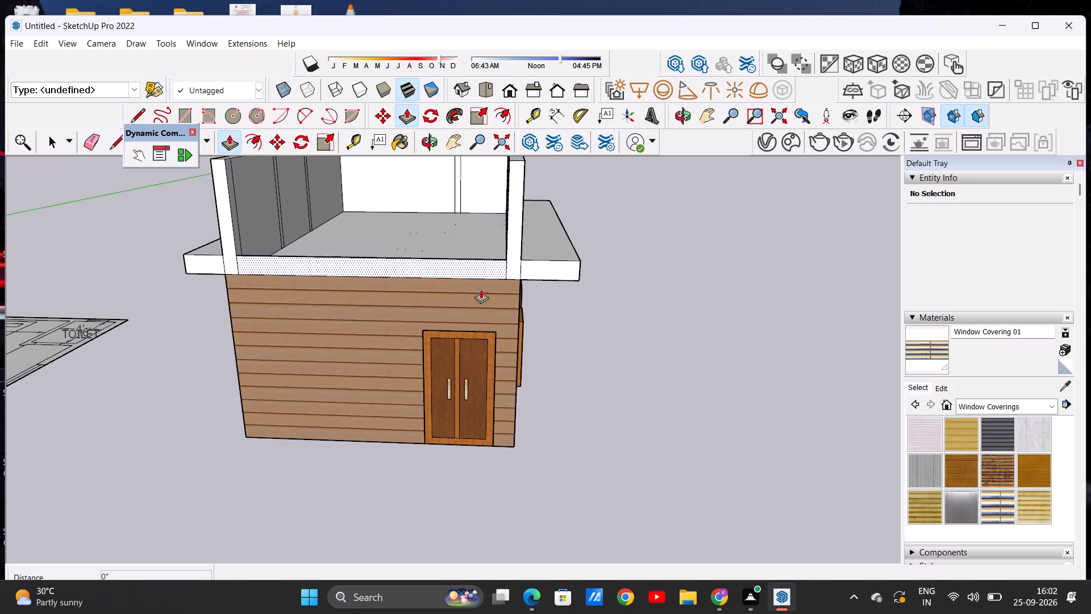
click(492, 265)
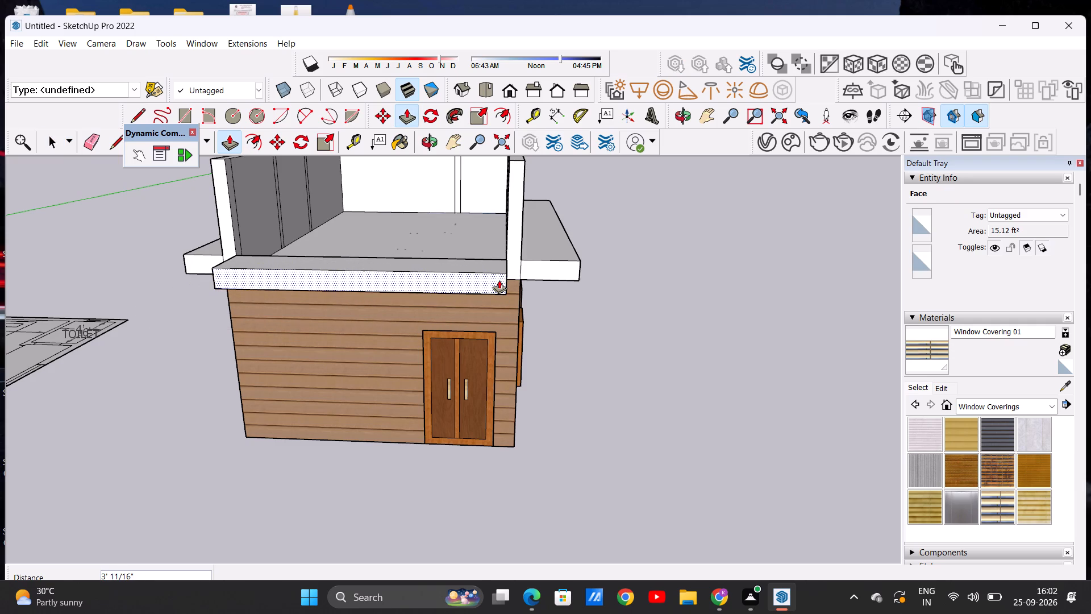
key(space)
Examine the roof floor, the low entrance-side edge and the inner faces of the raised walls from around the house.
middle_drag(493, 334, 363, 341)
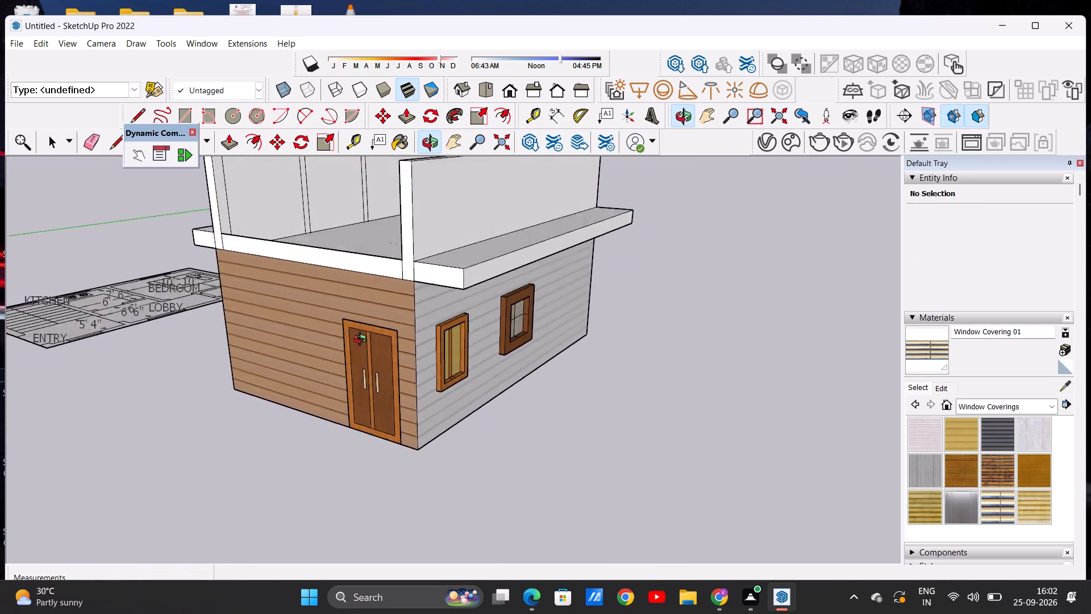
middle_drag(363, 341, 412, 429)
scroll(423, 338, up, 6)
scroll(402, 339, down, 9)
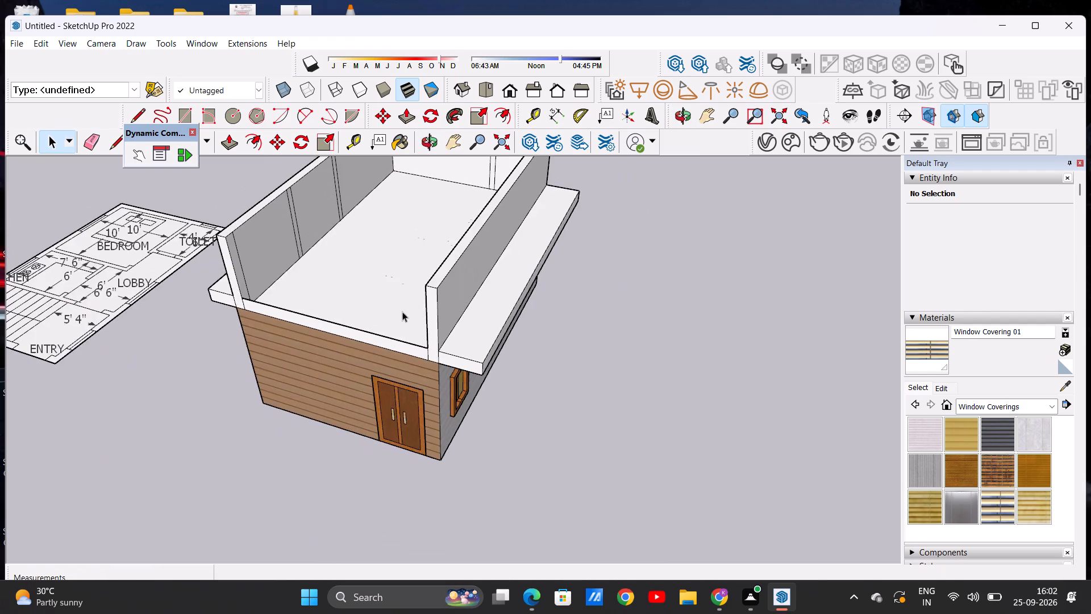
middle_drag(398, 313, 186, 426)
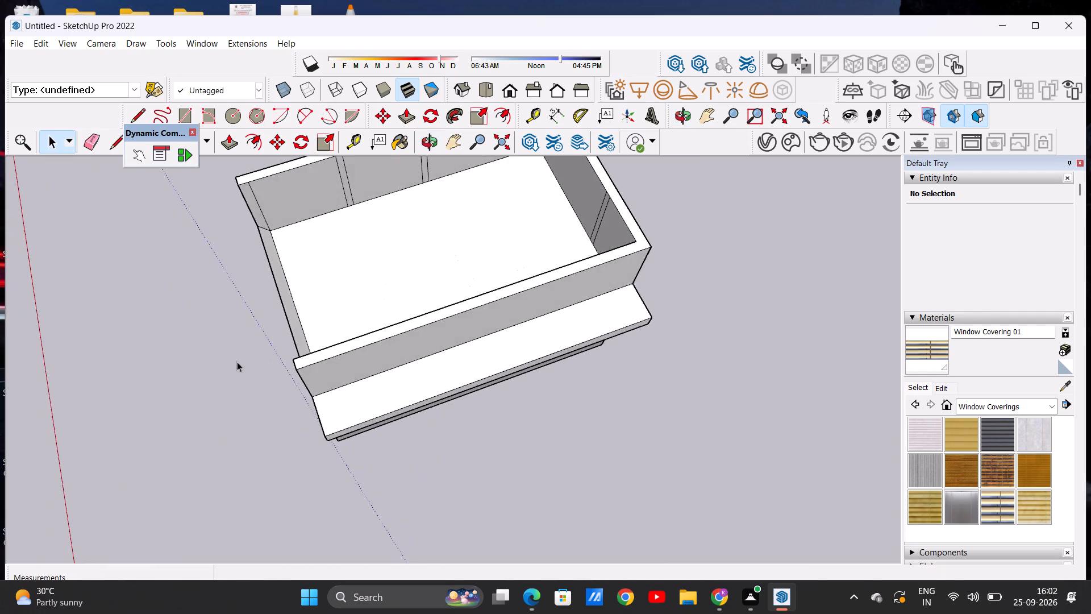
scroll(264, 340, down, 6)
middle_drag(496, 258, 257, 208)
scroll(259, 210, up, 1)
scroll(418, 193, up, 7)
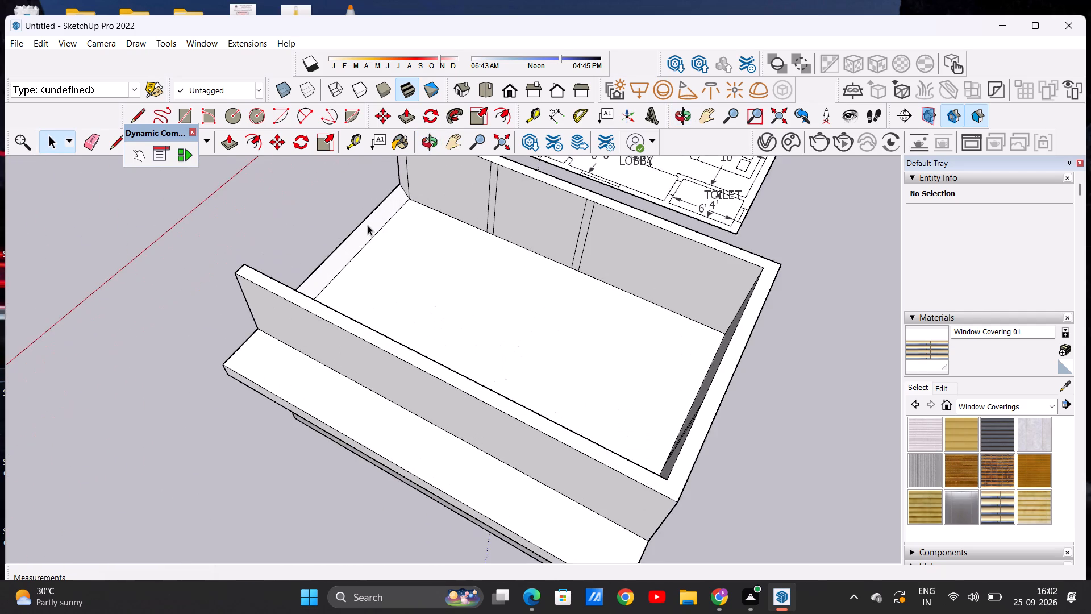
middle_drag(468, 327, 240, 221)
scroll(243, 223, up, 1)
scroll(339, 233, down, 4)
scroll(463, 193, up, 5)
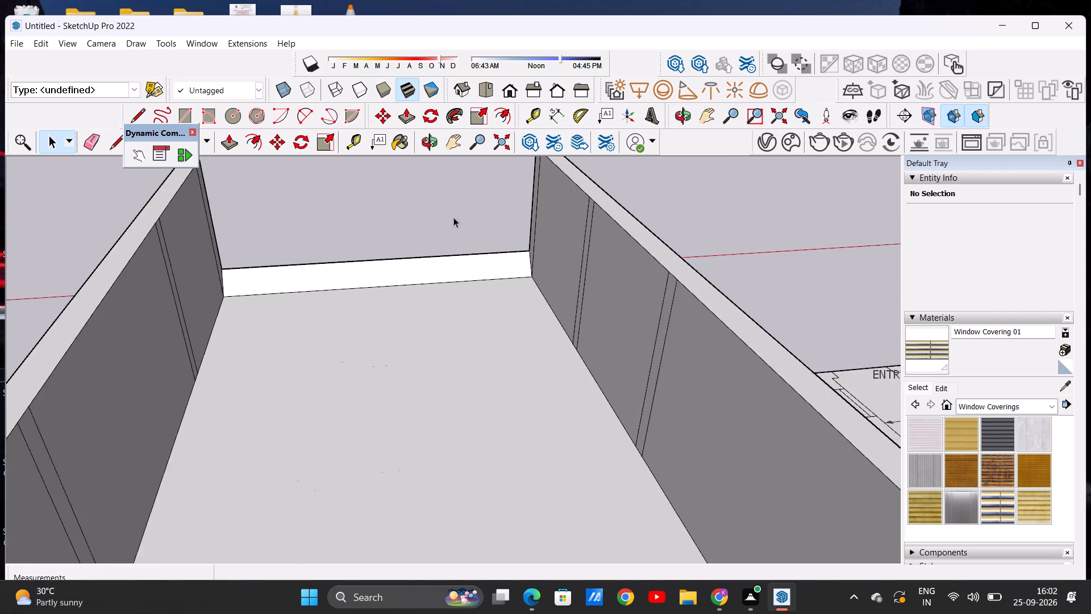
Examine the low entrance-side roof edge, the adjoining raised wall ends and the roof floor from inside and outside.
scroll(453, 217, up, 5)
middle_drag(412, 294, 430, 425)
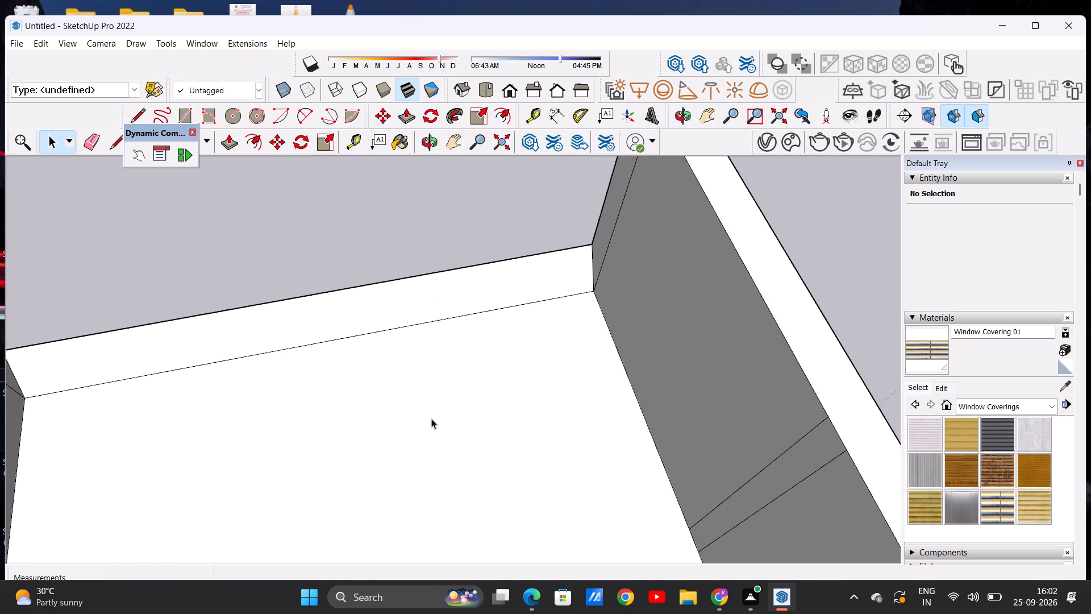
scroll(459, 351, down, 6)
scroll(339, 334, up, 7)
scroll(261, 367, up, 1)
middle_drag(324, 428, 314, 403)
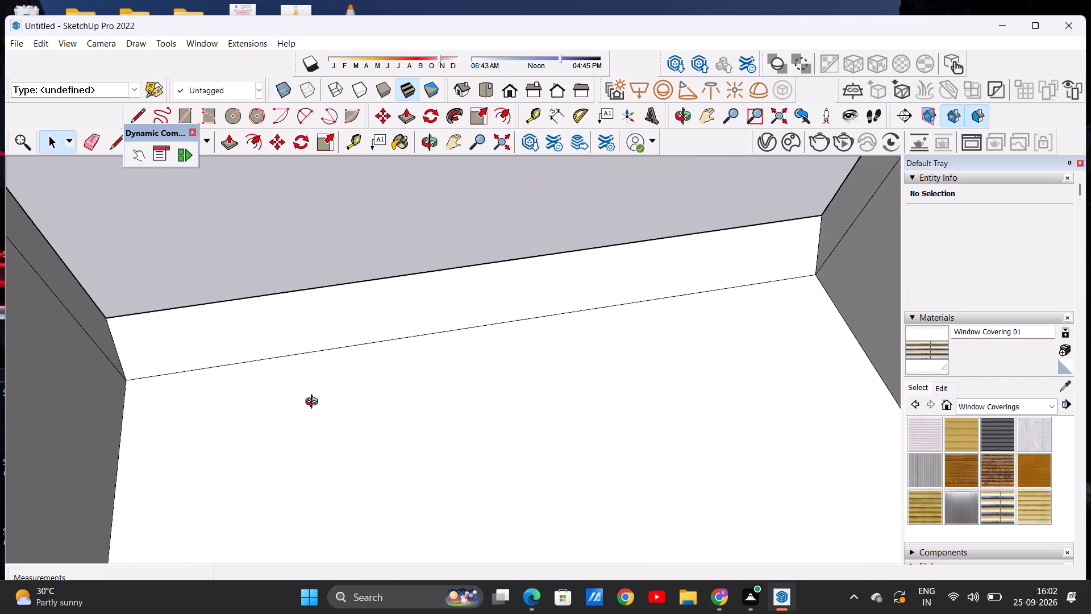
middle_drag(314, 403, 281, 300)
scroll(280, 301, down, 12)
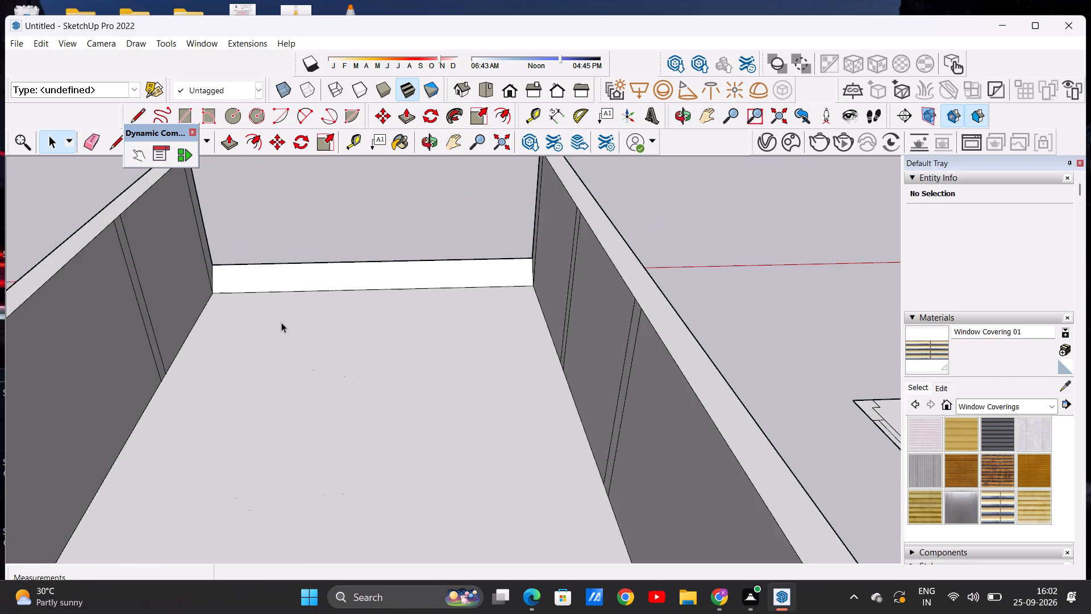
scroll(281, 322, down, 4)
scroll(305, 276, up, 7)
scroll(269, 305, up, 6)
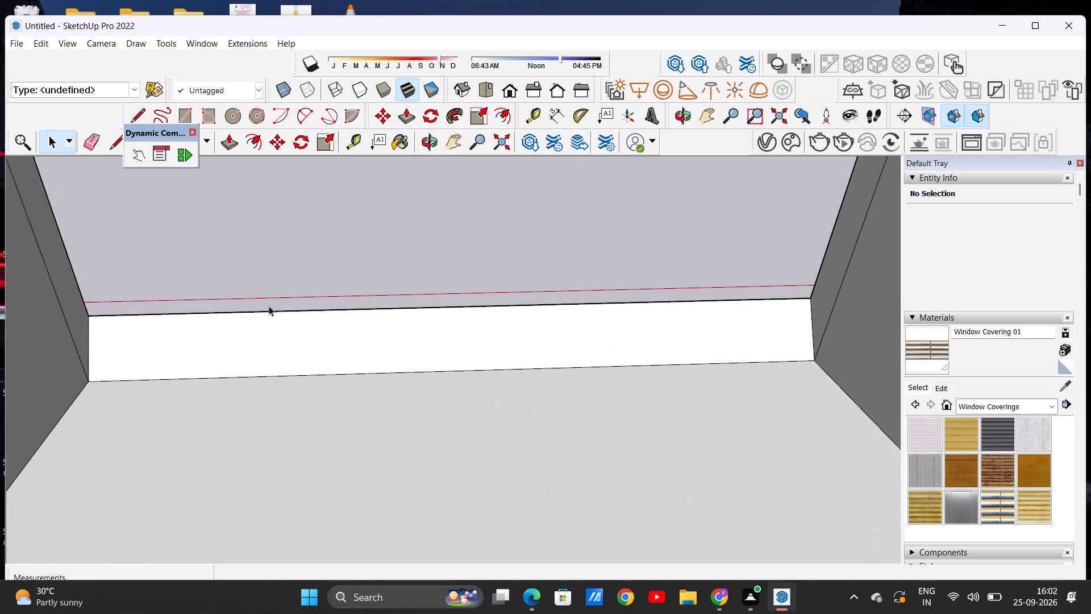
scroll(268, 314, down, 6)
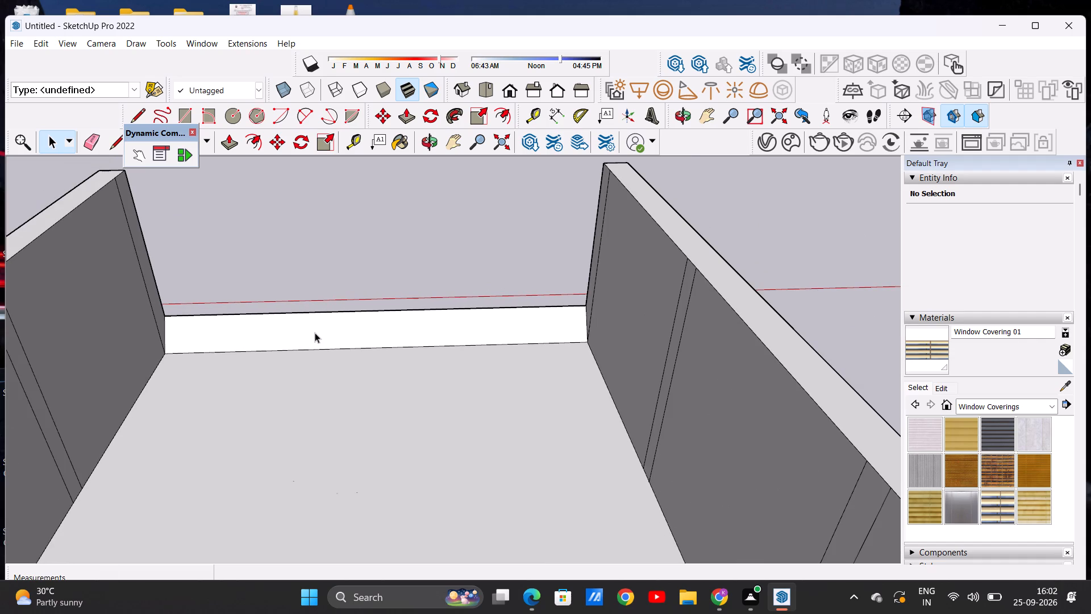
click(316, 334)
triple_click(316, 334)
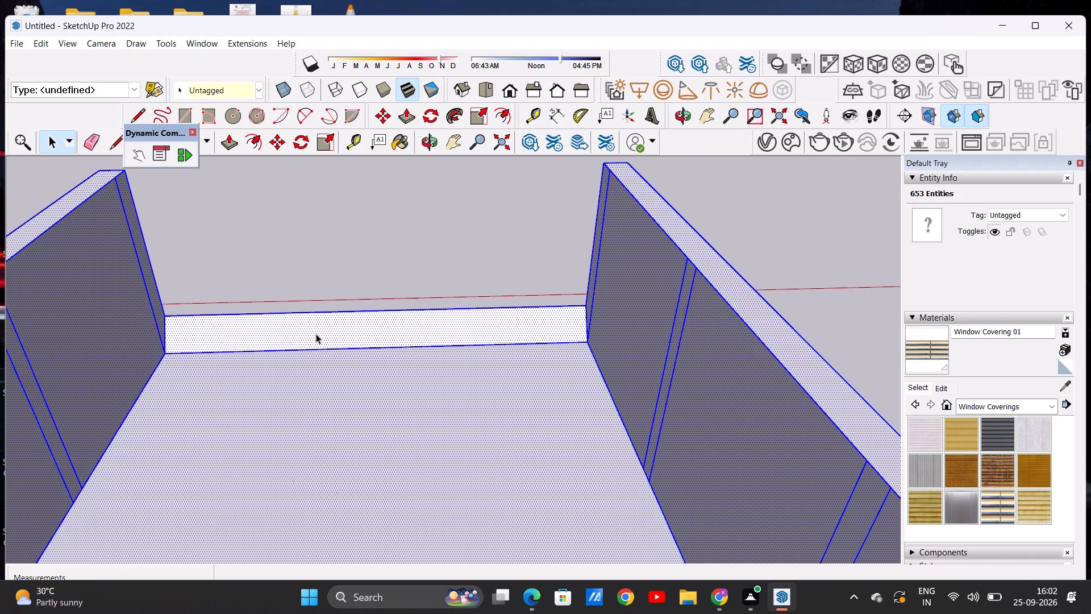
click(353, 267)
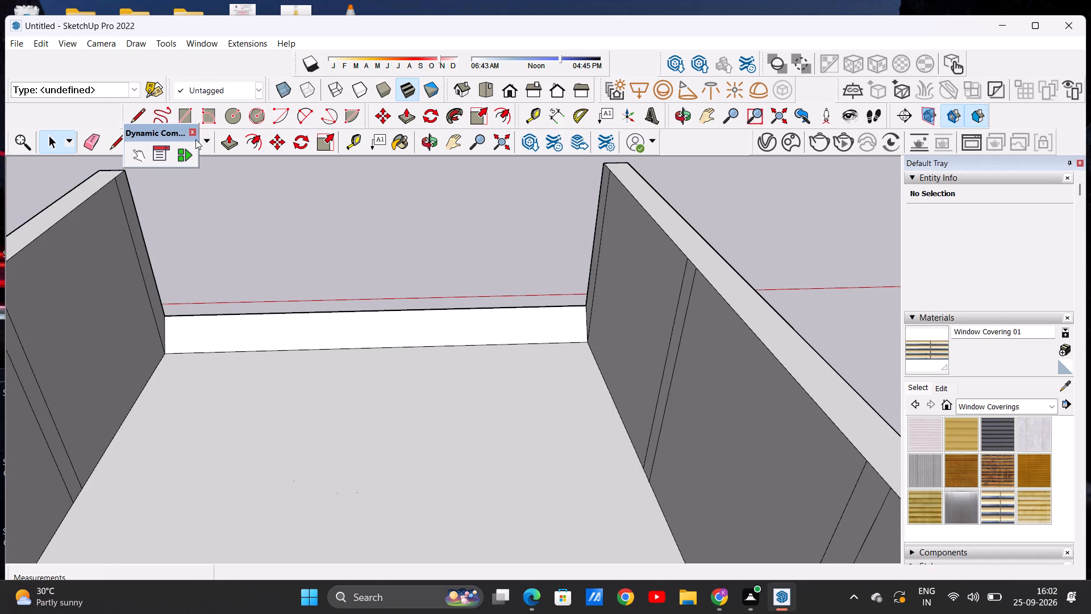
scroll(372, 276, down, 6)
middle_drag(274, 343, 274, 343)
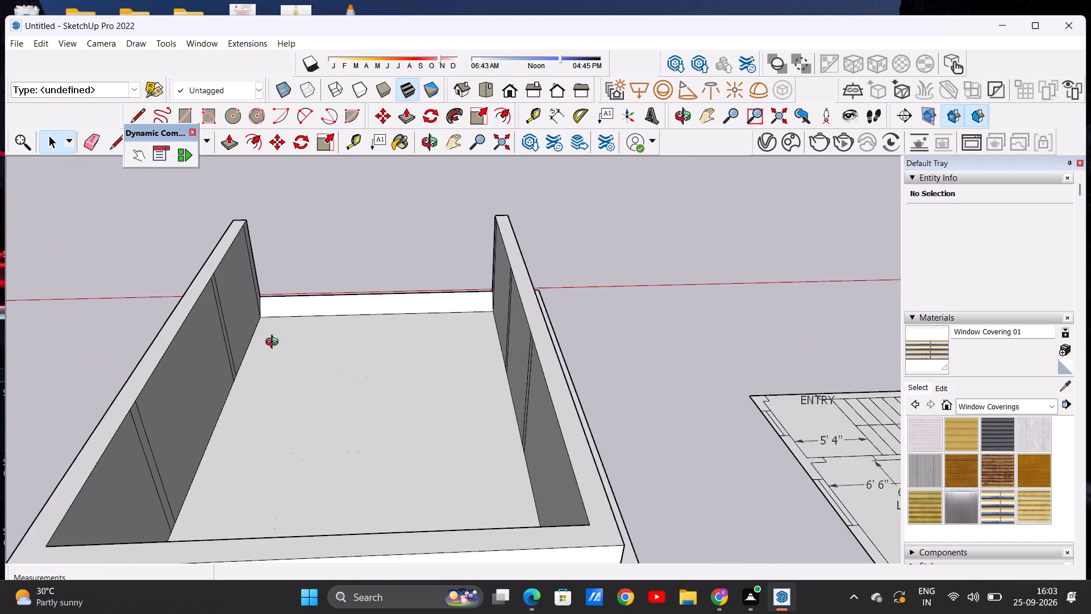
middle_drag(274, 343, 788, 298)
scroll(472, 352, down, 3)
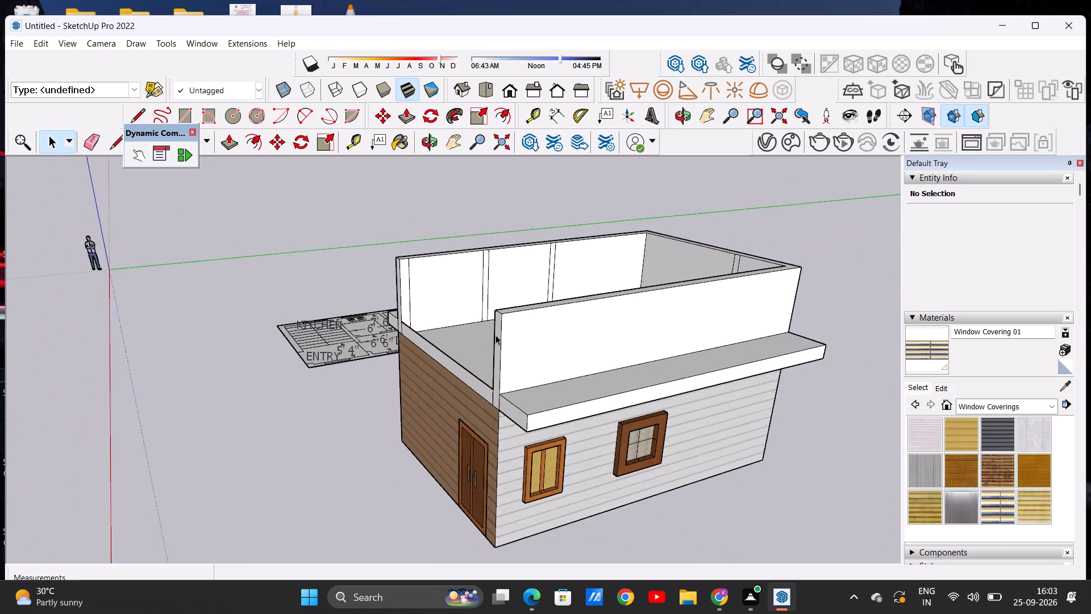
Undo the entrance-side overhang removal and the earlier opening edits until the raised entrance wall is whole again.
scroll(495, 335, up, 2)
key(ctrl+z)
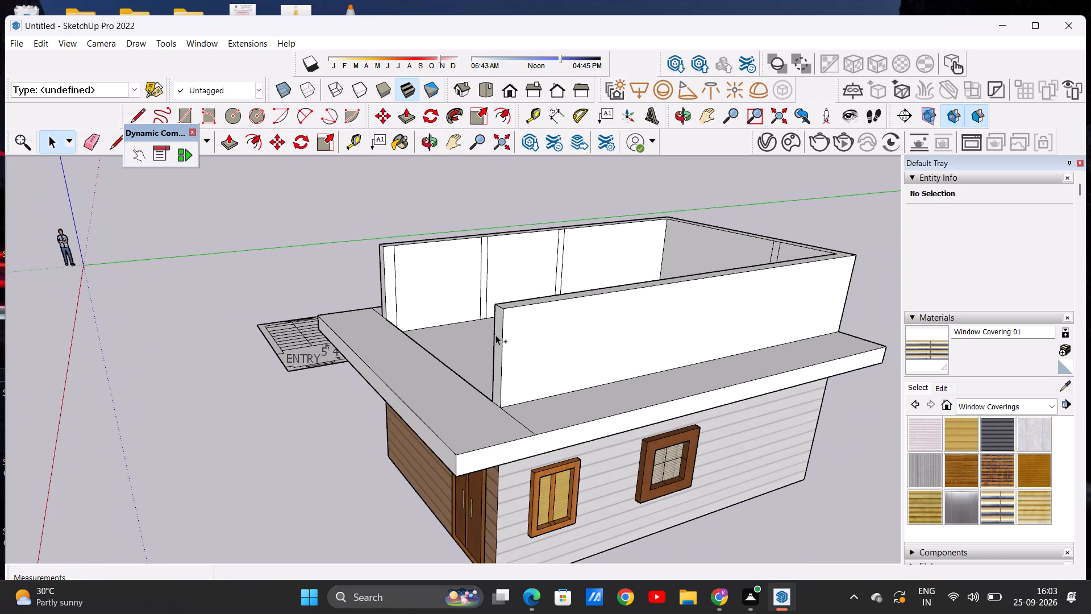
key(ctrl+z)
key(ctrl+z)
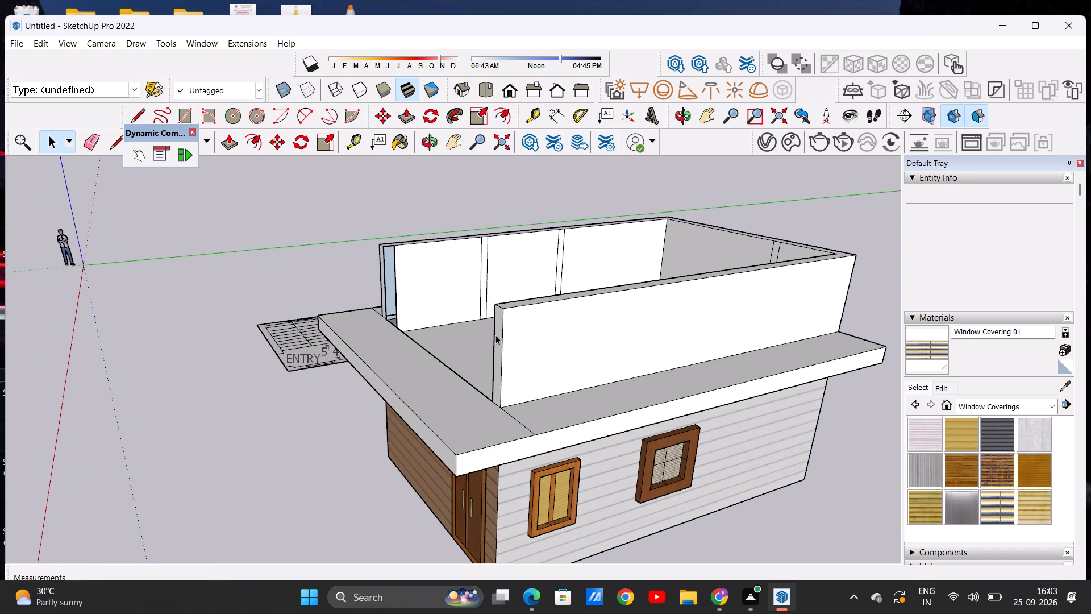
middle_drag(452, 370, 686, 442)
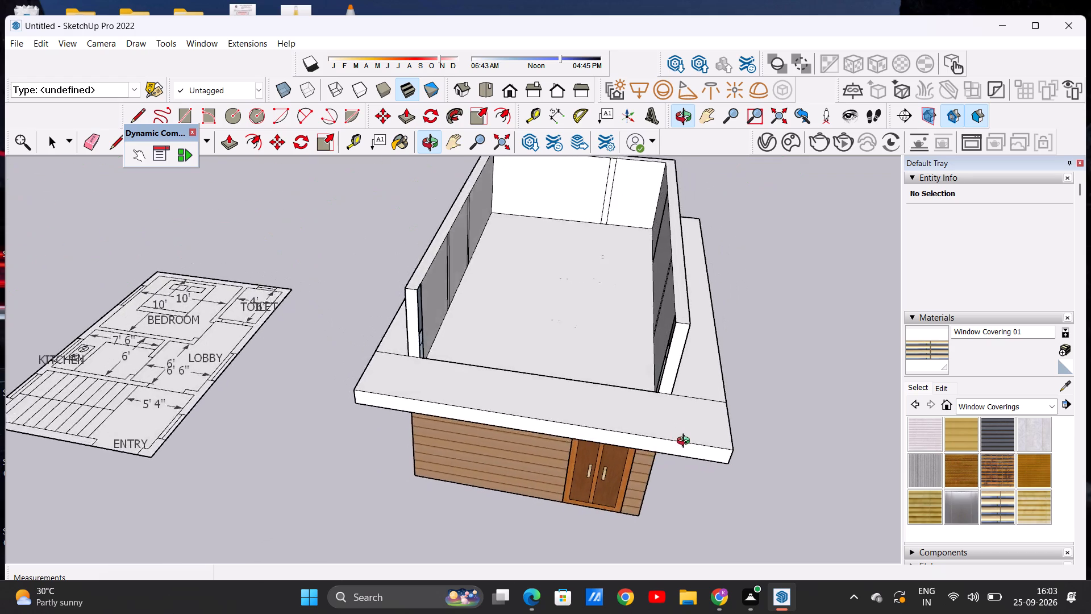
middle_drag(686, 442, 515, 408)
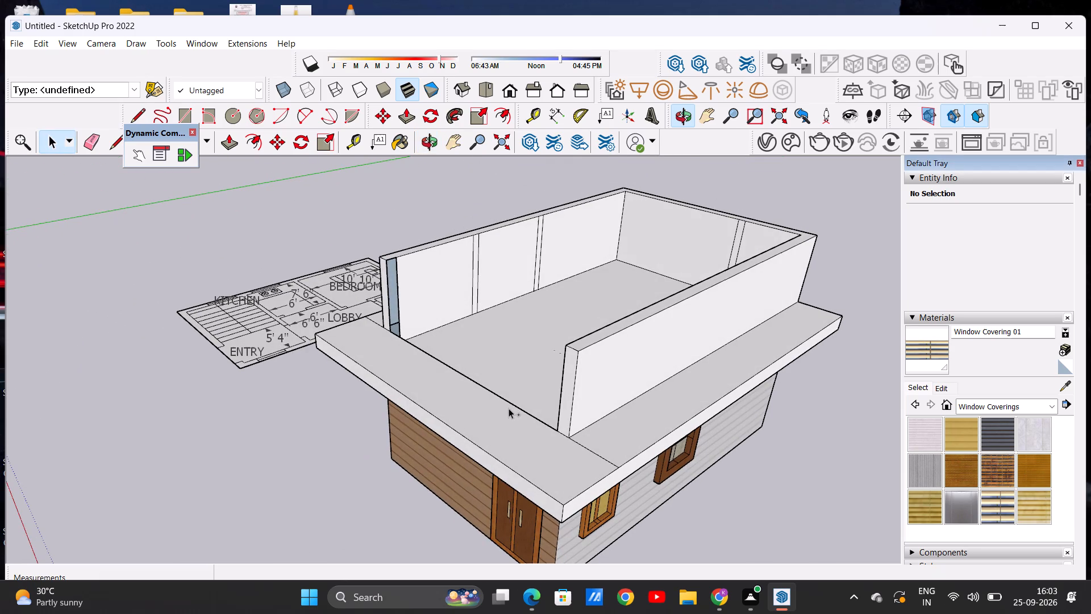
key(ctrl+z)
key(ctrl+z)
key(ctrl+z)
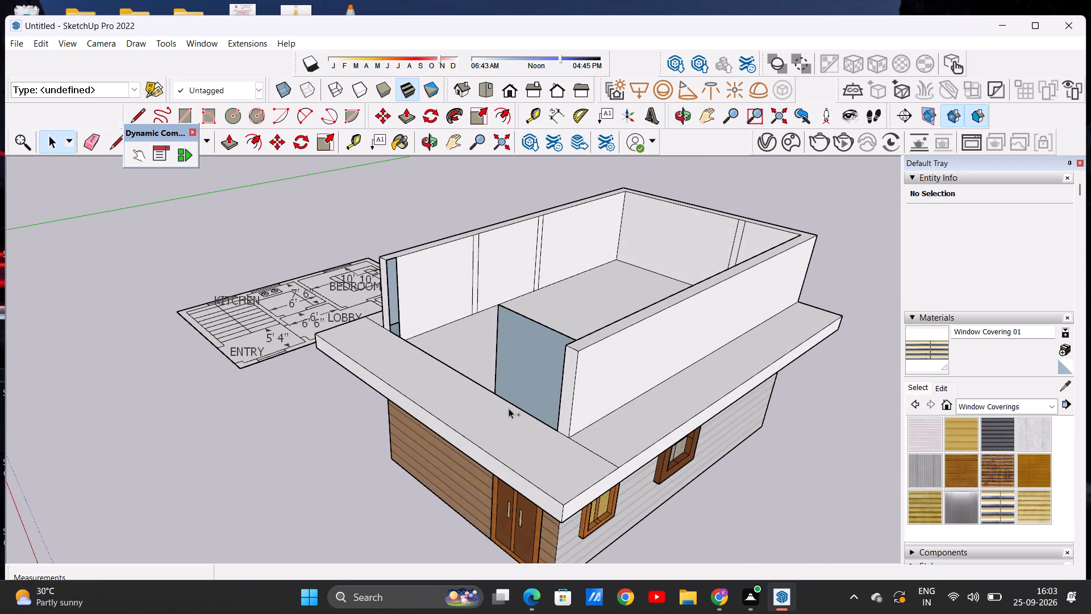
key(ctrl+z)
Examine the closed raised walls and the entrance-side wall face from above and from the front.
middle_drag(464, 396, 606, 462)
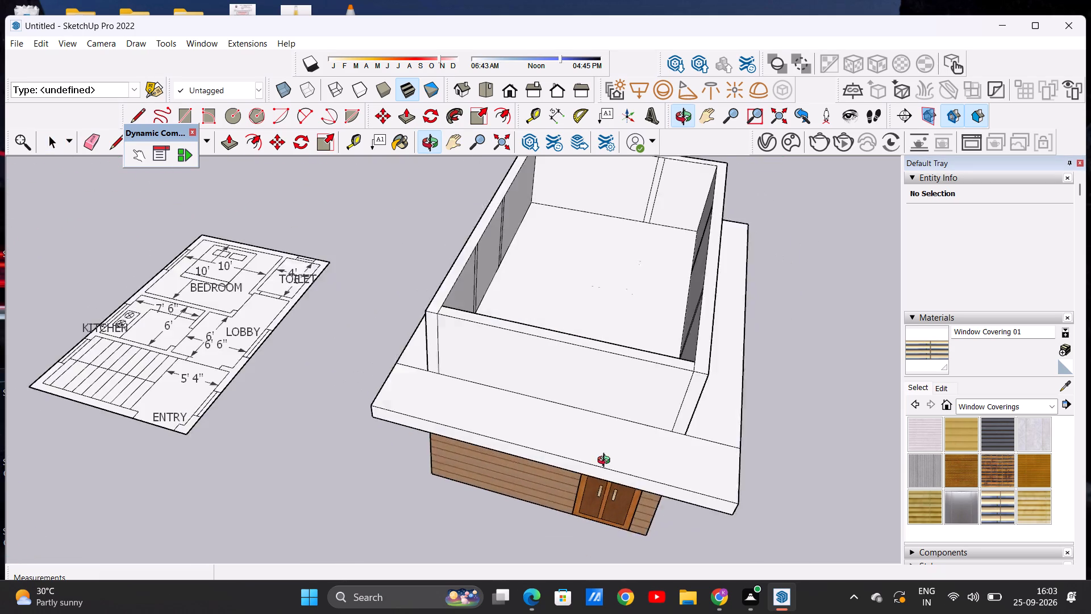
middle_drag(606, 462, 611, 396)
scroll(556, 389, down, 5)
middle_drag(569, 355, 276, 482)
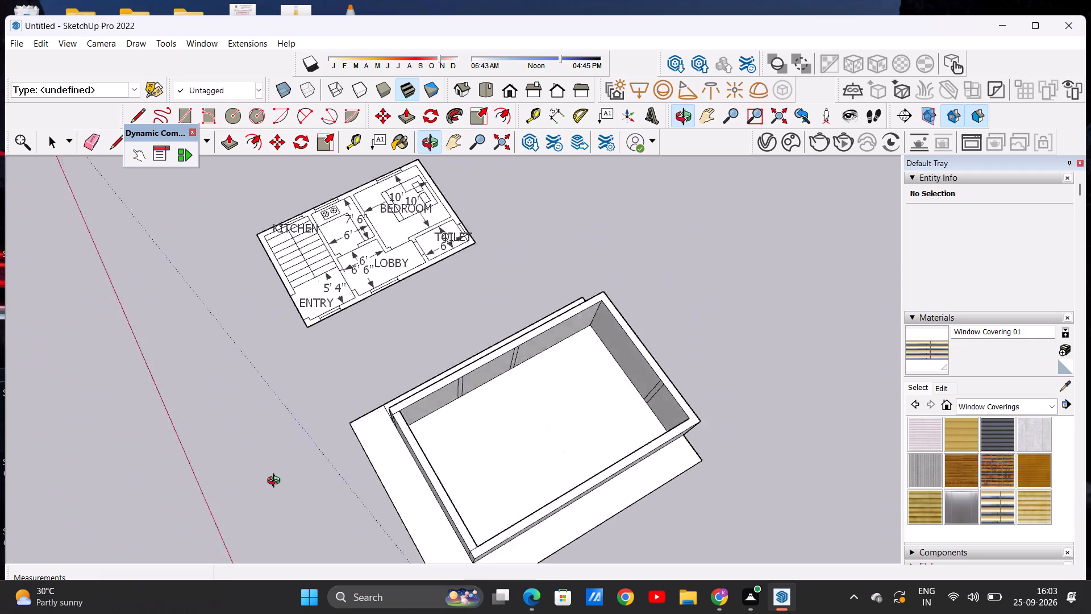
middle_drag(276, 482, 540, 265)
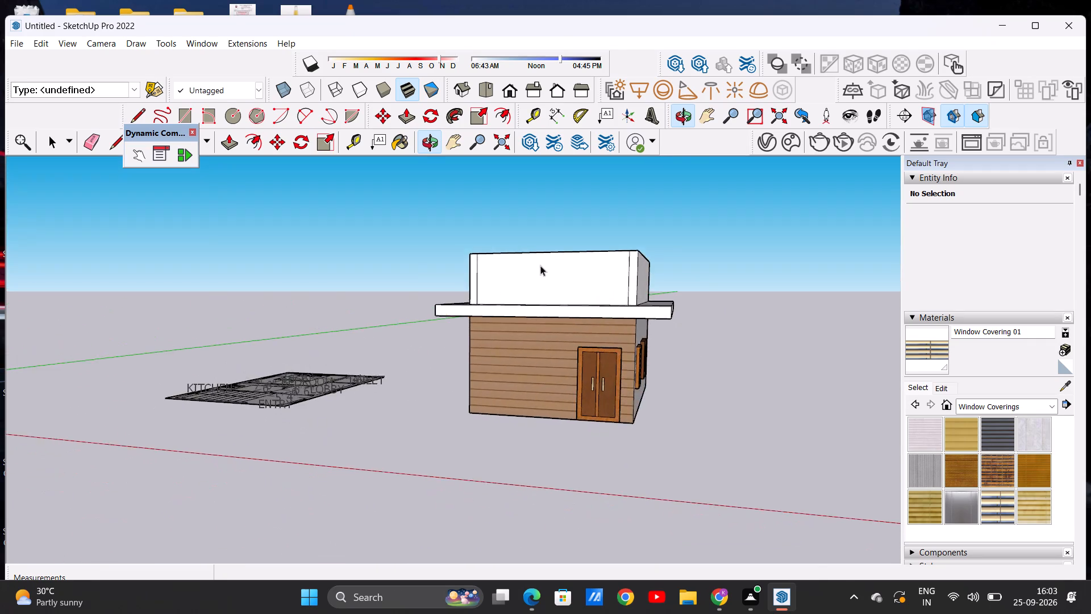
scroll(581, 265, up, 6)
middle_drag(547, 304, 599, 405)
scroll(599, 389, up, 3)
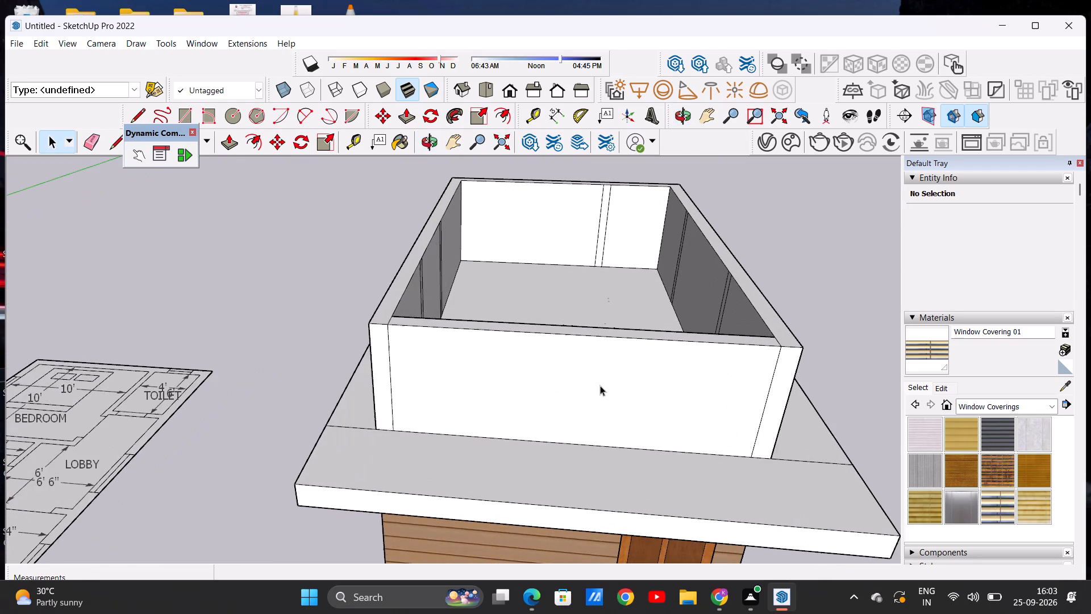
scroll(638, 420, up, 3)
middle_drag(519, 399, 520, 366)
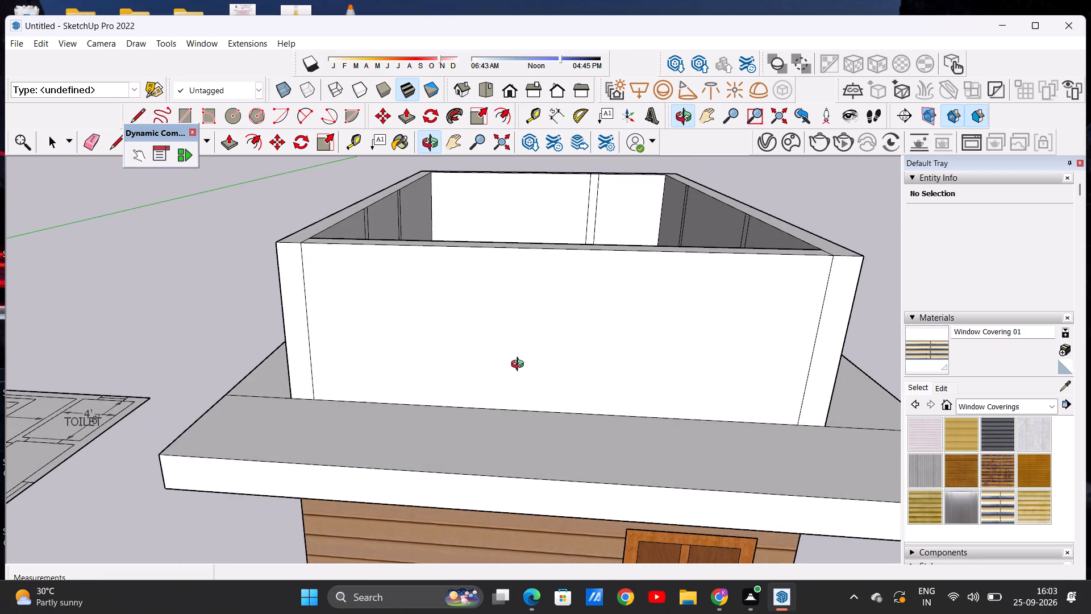
middle_drag(520, 366, 520, 366)
scroll(508, 342, down, 6)
scroll(532, 323, up, 6)
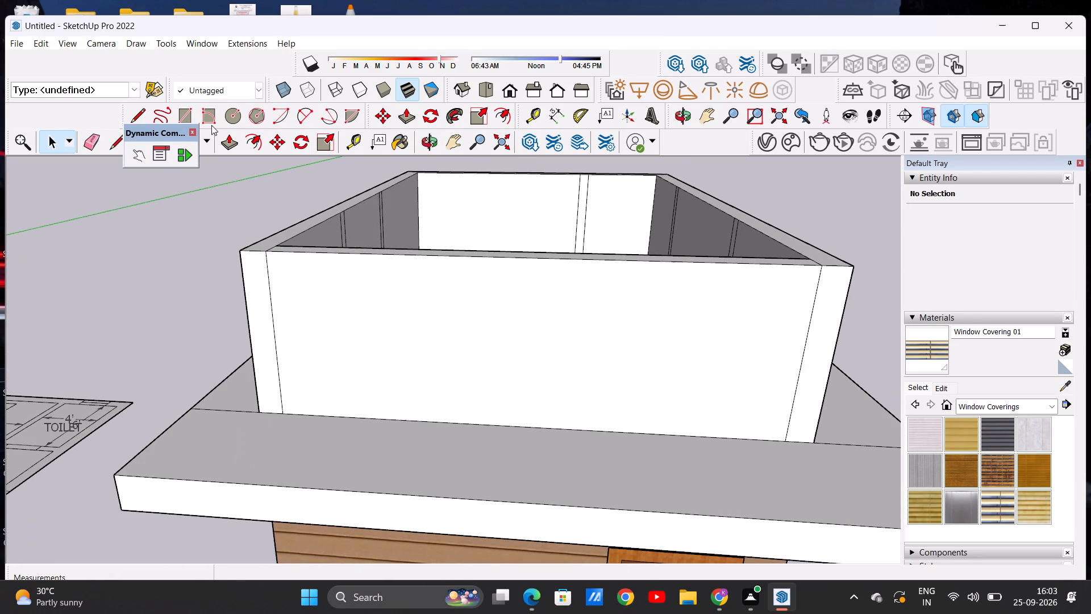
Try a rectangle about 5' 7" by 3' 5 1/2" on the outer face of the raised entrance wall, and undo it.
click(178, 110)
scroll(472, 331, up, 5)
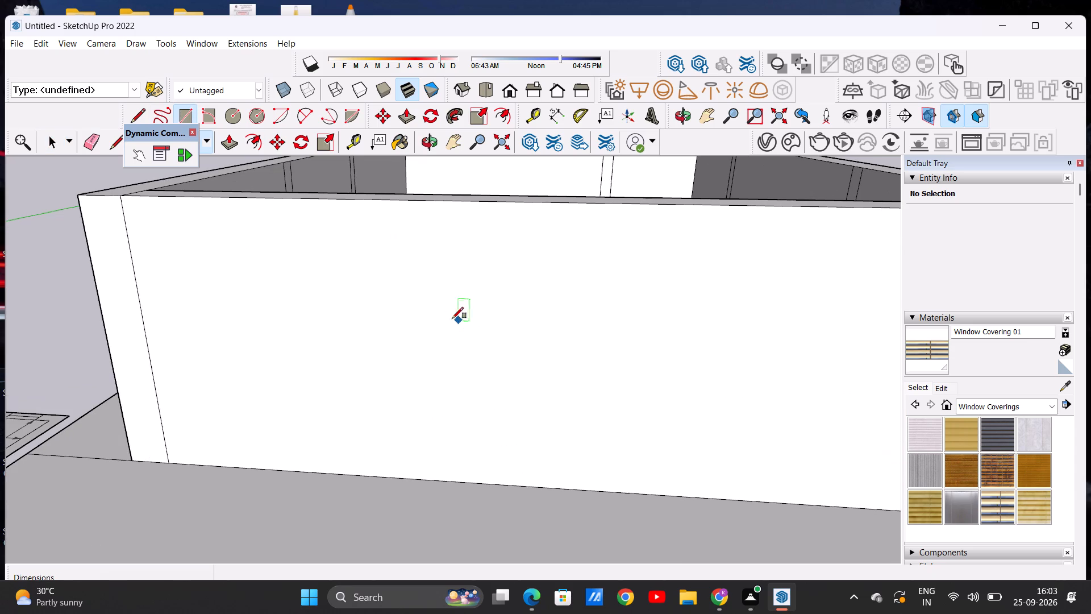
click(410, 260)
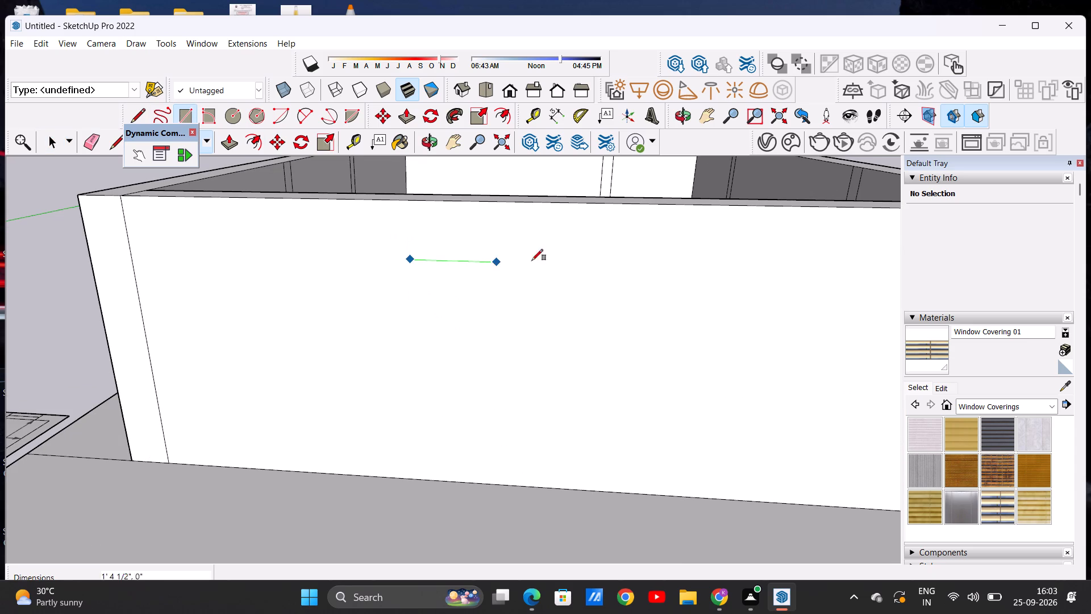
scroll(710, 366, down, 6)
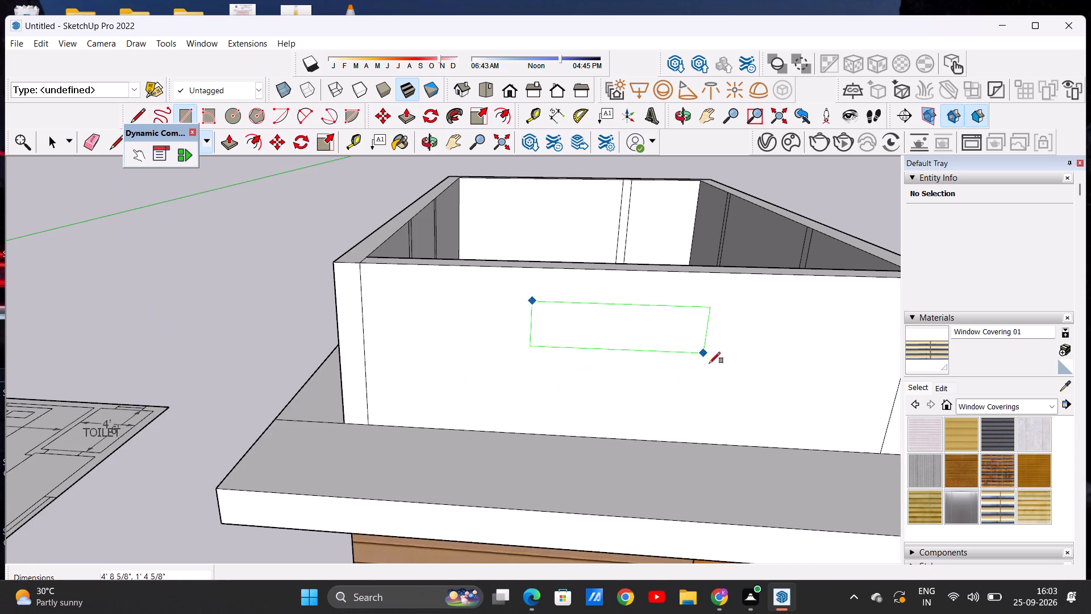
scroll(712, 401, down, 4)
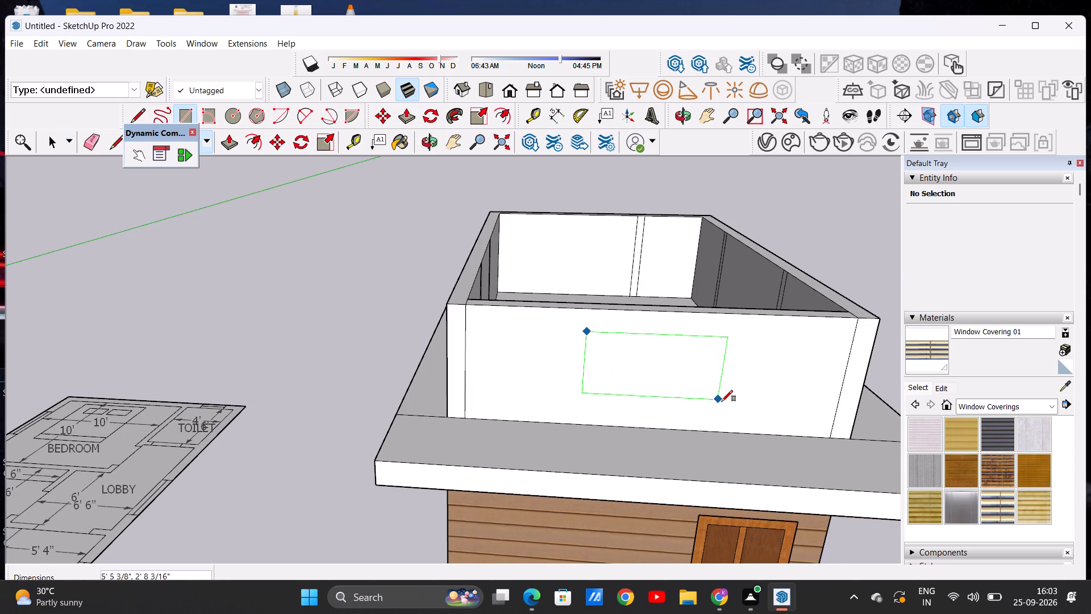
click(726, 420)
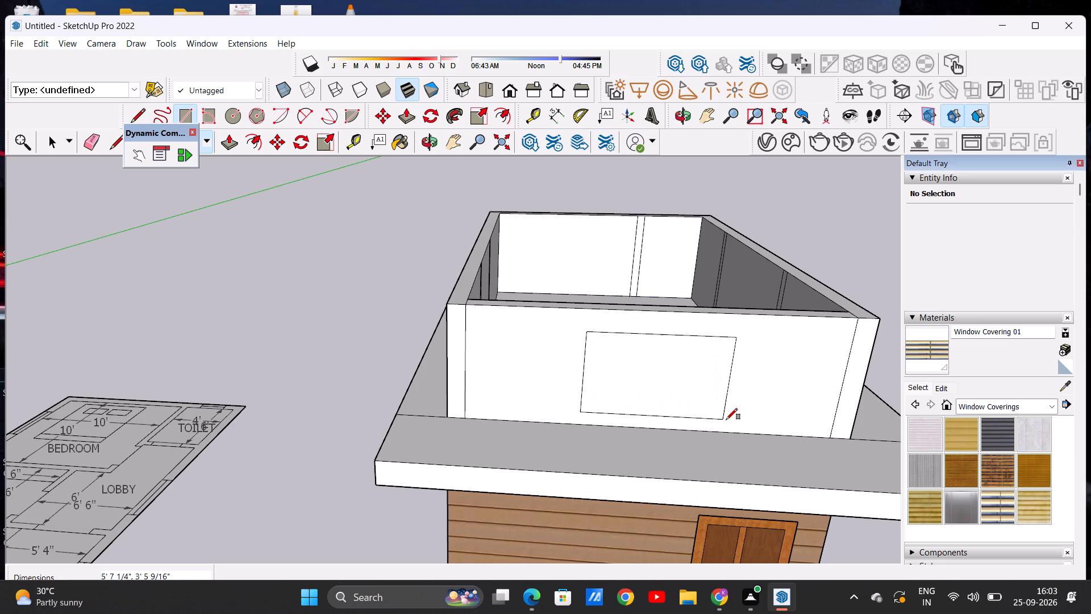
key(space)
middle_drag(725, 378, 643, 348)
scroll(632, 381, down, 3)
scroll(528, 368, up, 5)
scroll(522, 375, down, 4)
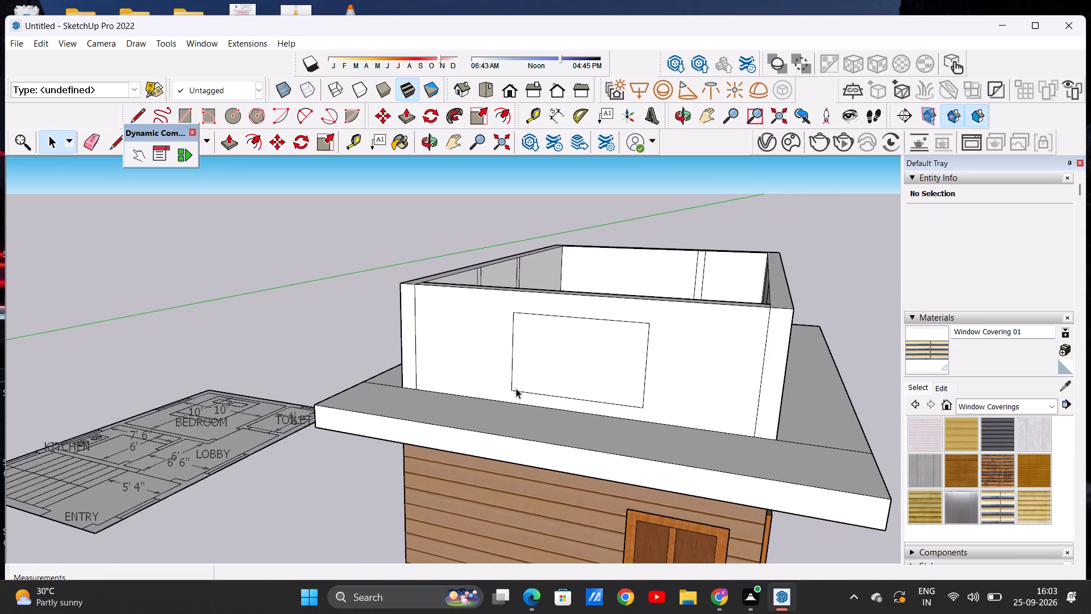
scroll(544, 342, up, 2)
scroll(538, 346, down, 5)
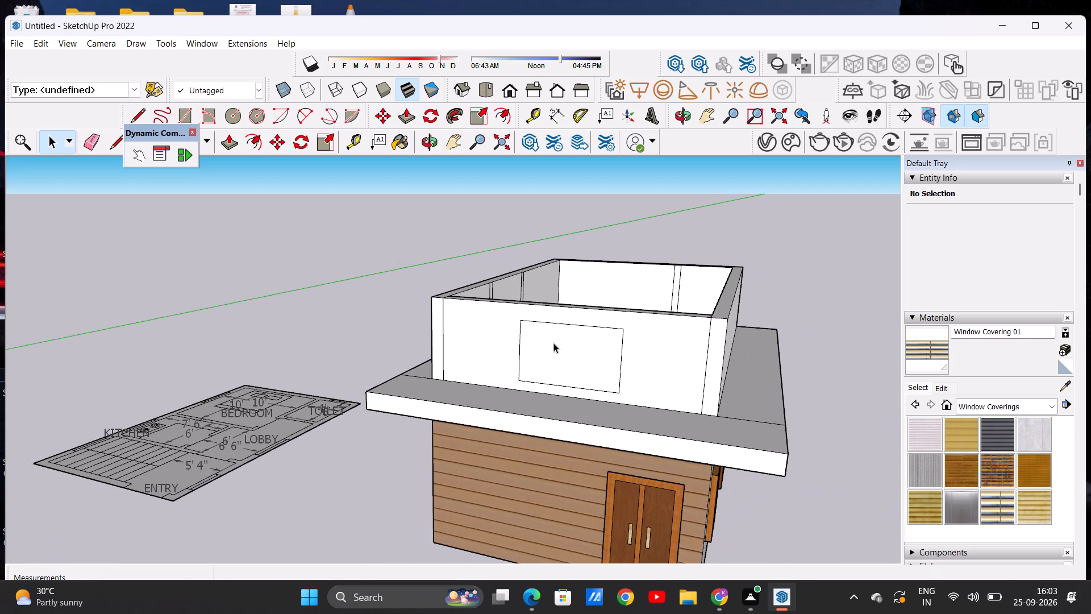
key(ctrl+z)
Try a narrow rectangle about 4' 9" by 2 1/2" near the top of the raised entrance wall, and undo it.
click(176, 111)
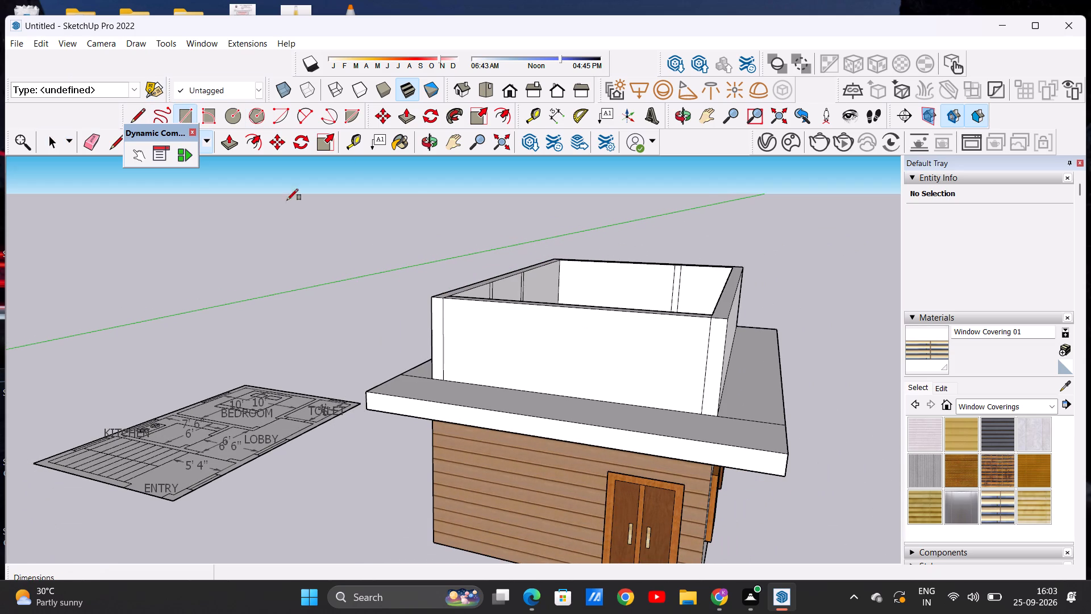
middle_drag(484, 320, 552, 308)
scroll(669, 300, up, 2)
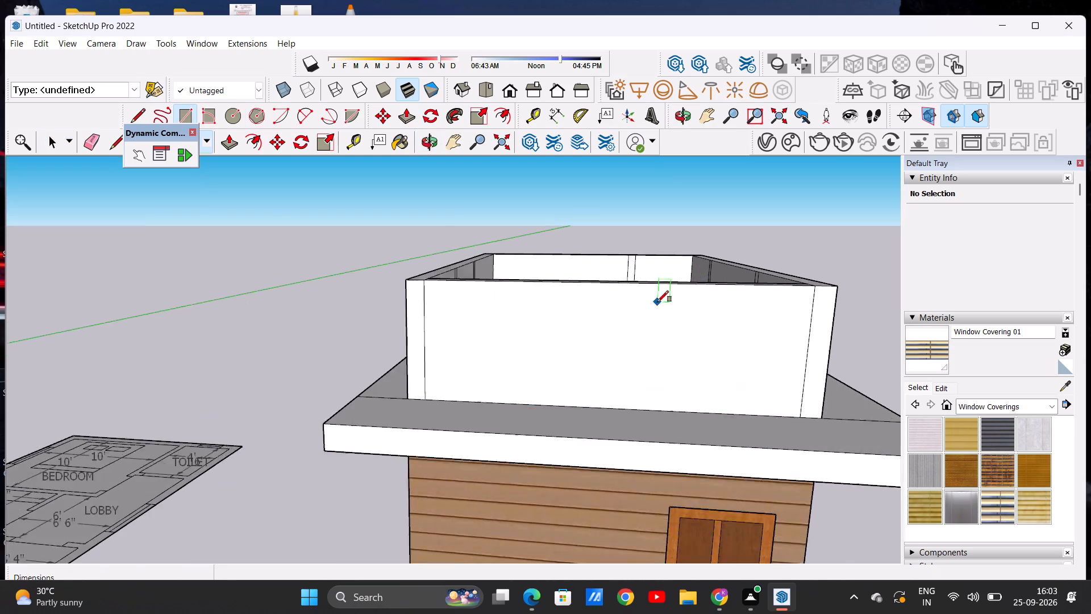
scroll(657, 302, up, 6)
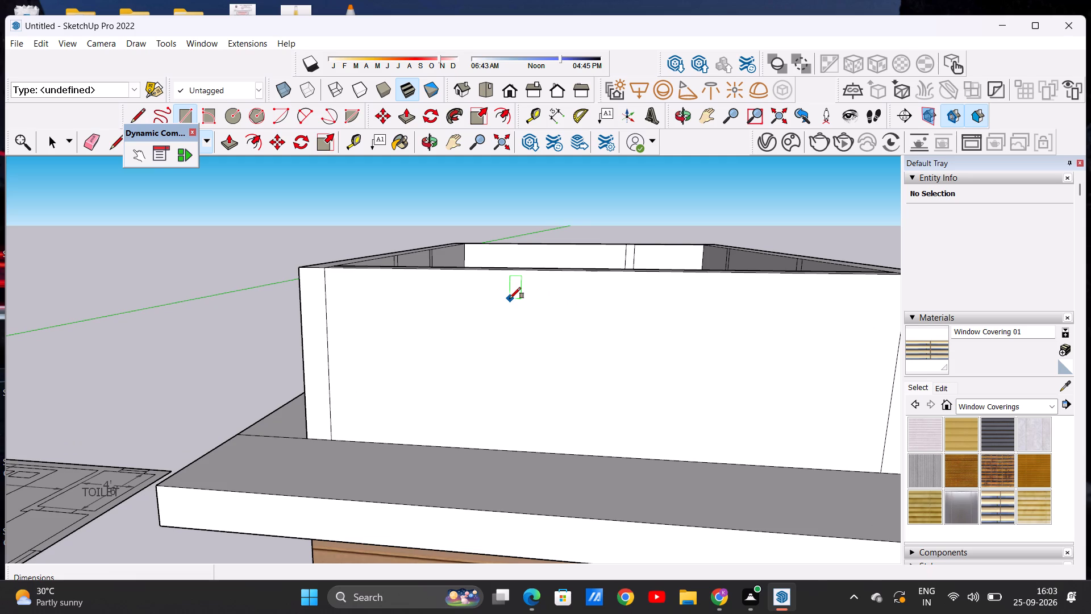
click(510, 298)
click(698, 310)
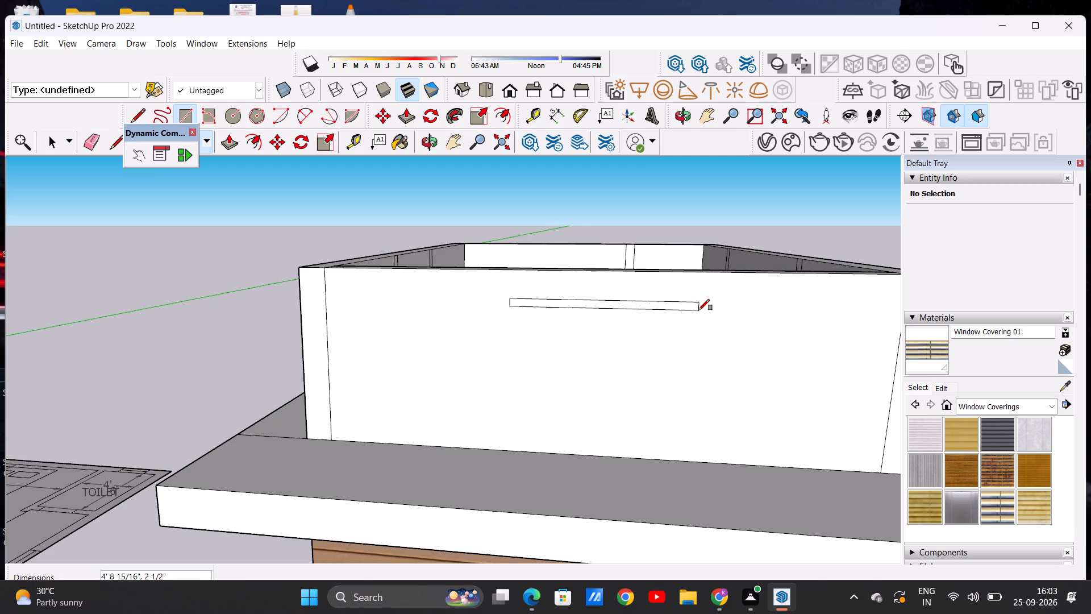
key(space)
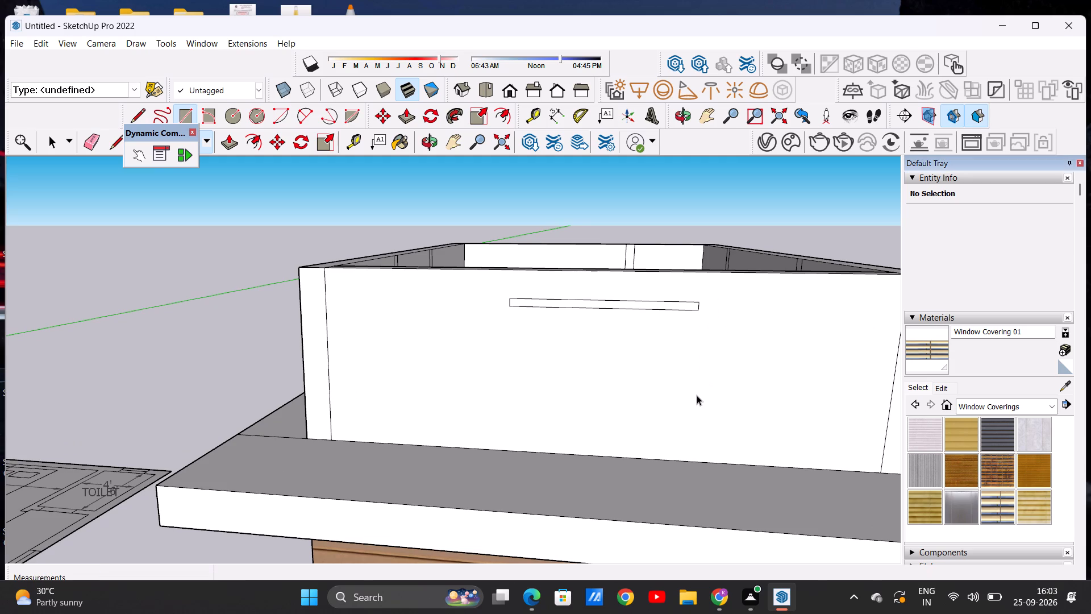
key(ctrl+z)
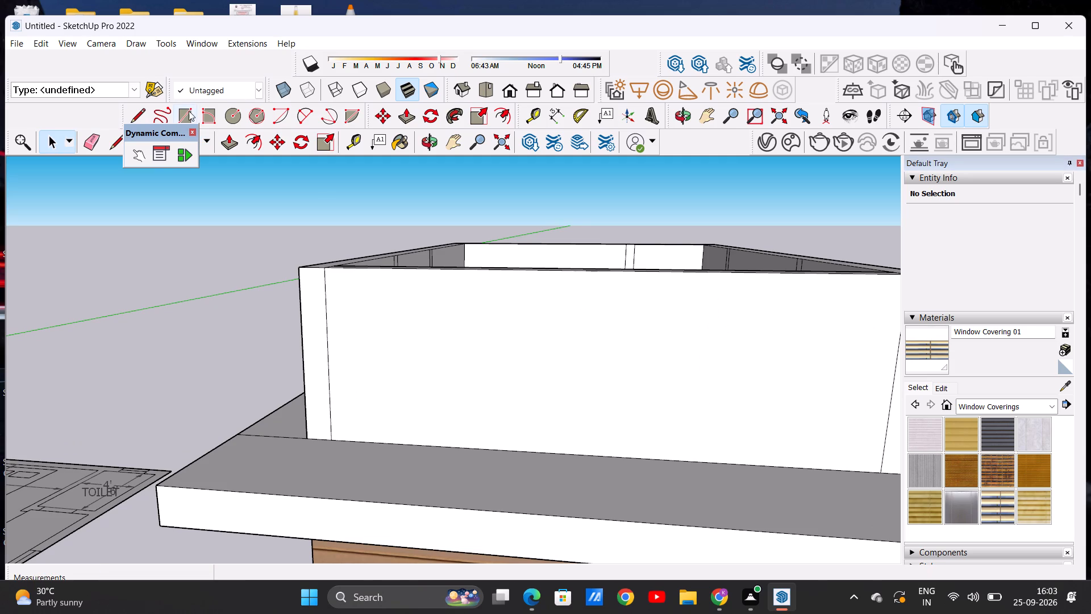
Draw a rectangle about 4' 11 1/2" by 2' 10 1/2" on the outer face of the raised entrance wall.
click(189, 111)
click(521, 297)
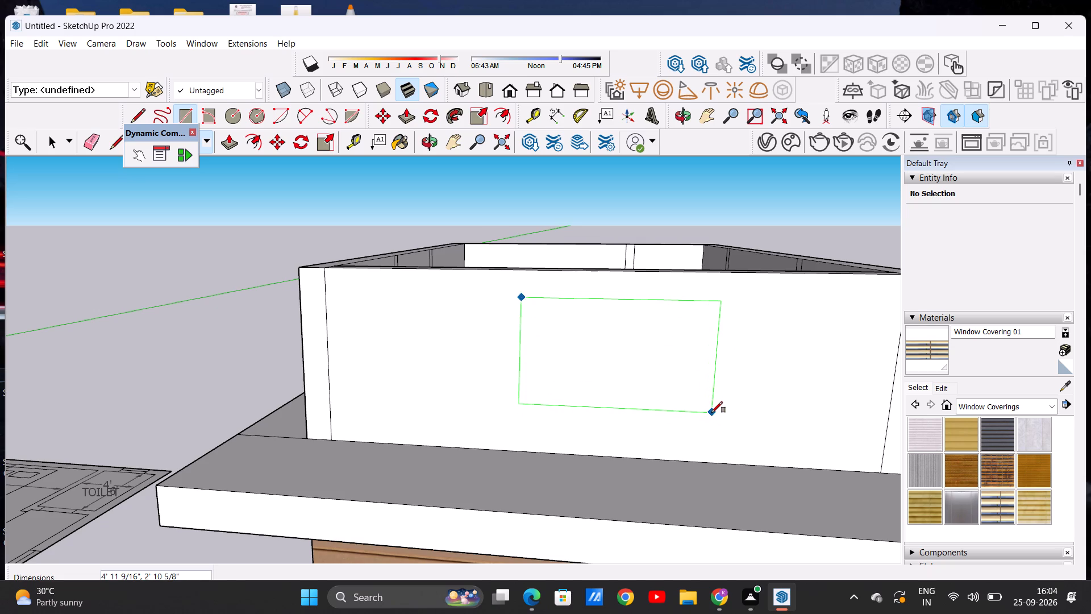
click(711, 413)
key(space)
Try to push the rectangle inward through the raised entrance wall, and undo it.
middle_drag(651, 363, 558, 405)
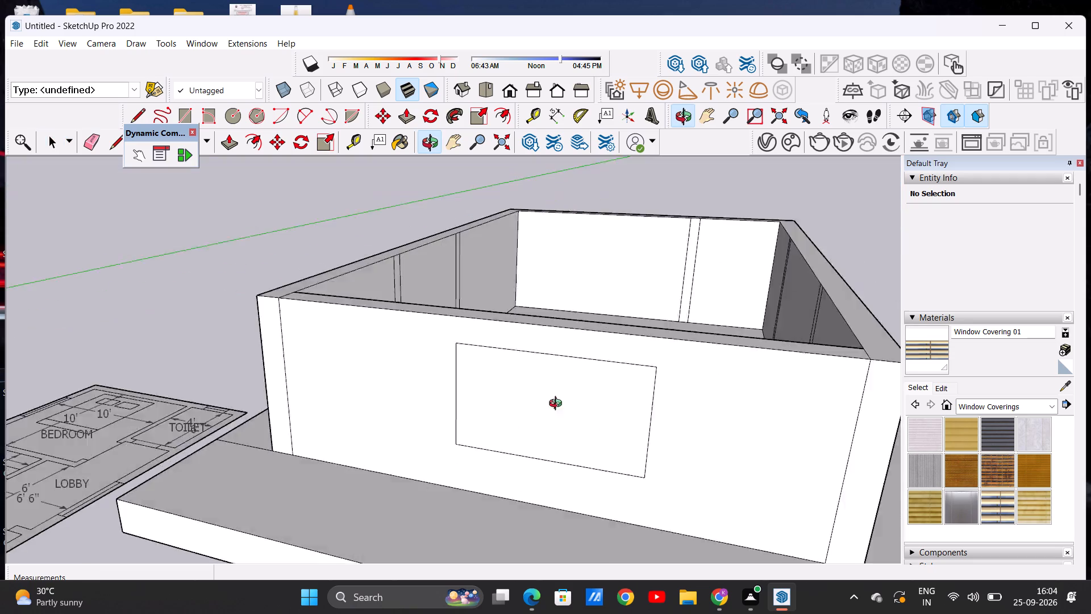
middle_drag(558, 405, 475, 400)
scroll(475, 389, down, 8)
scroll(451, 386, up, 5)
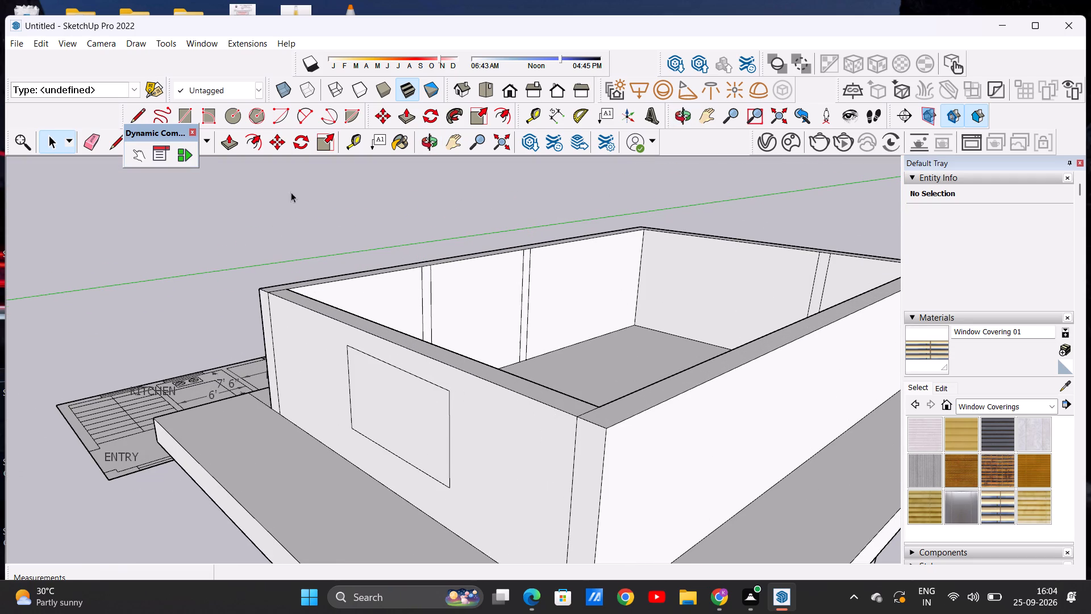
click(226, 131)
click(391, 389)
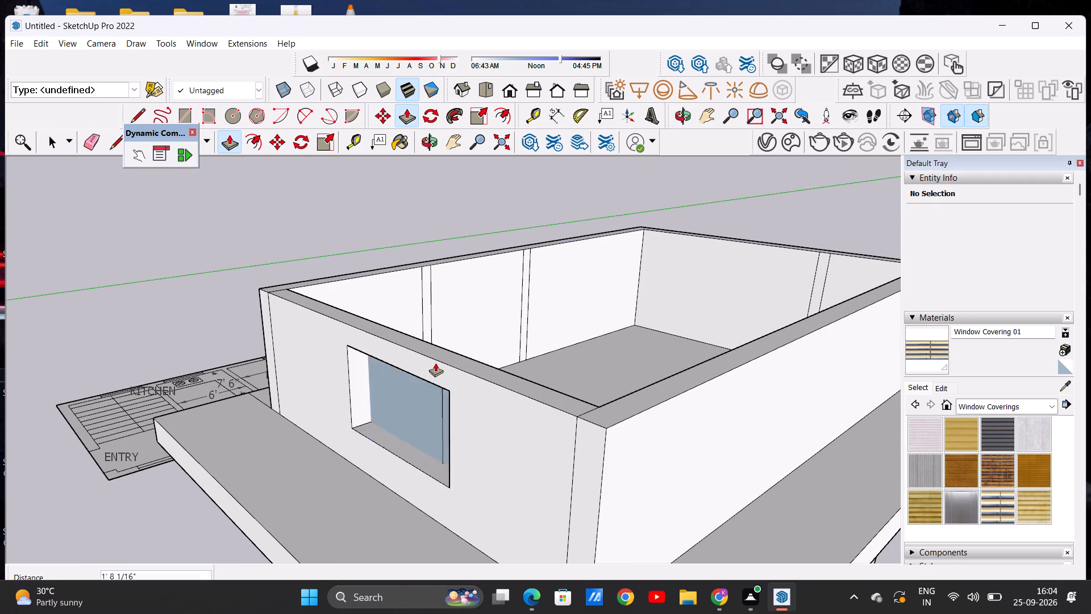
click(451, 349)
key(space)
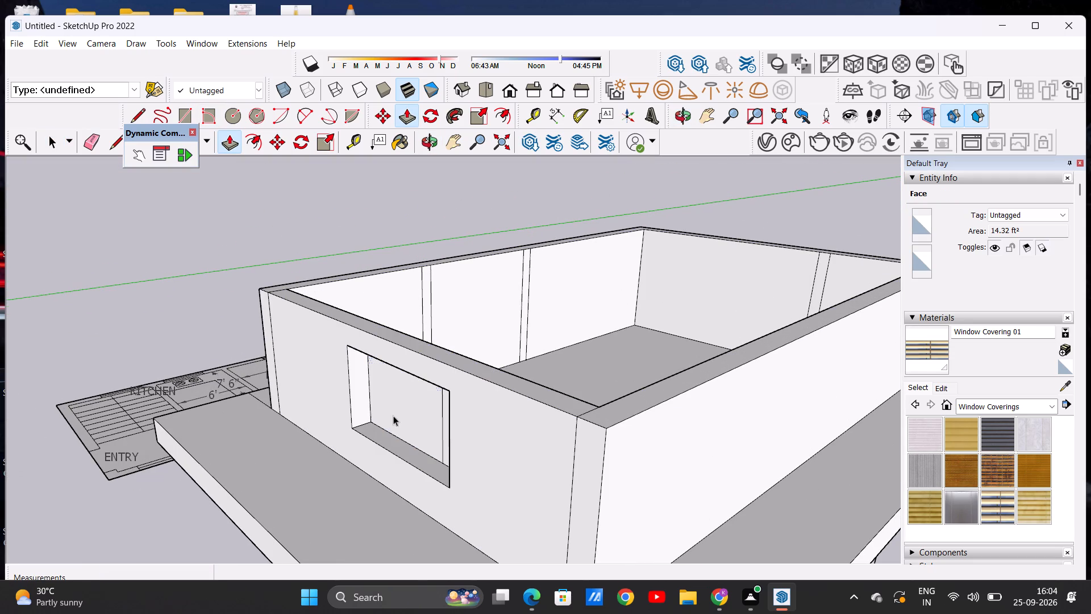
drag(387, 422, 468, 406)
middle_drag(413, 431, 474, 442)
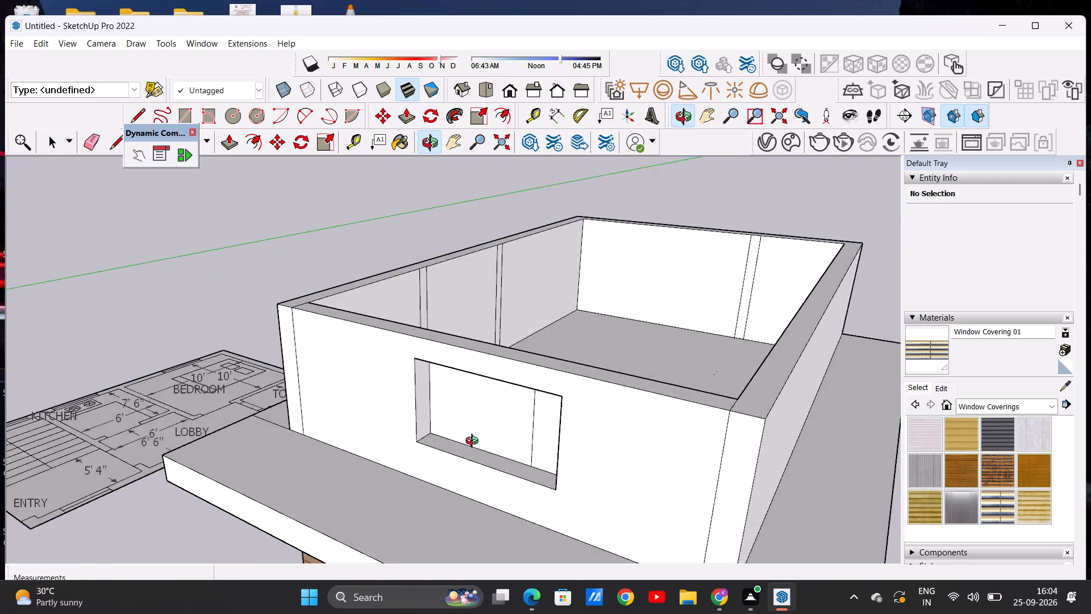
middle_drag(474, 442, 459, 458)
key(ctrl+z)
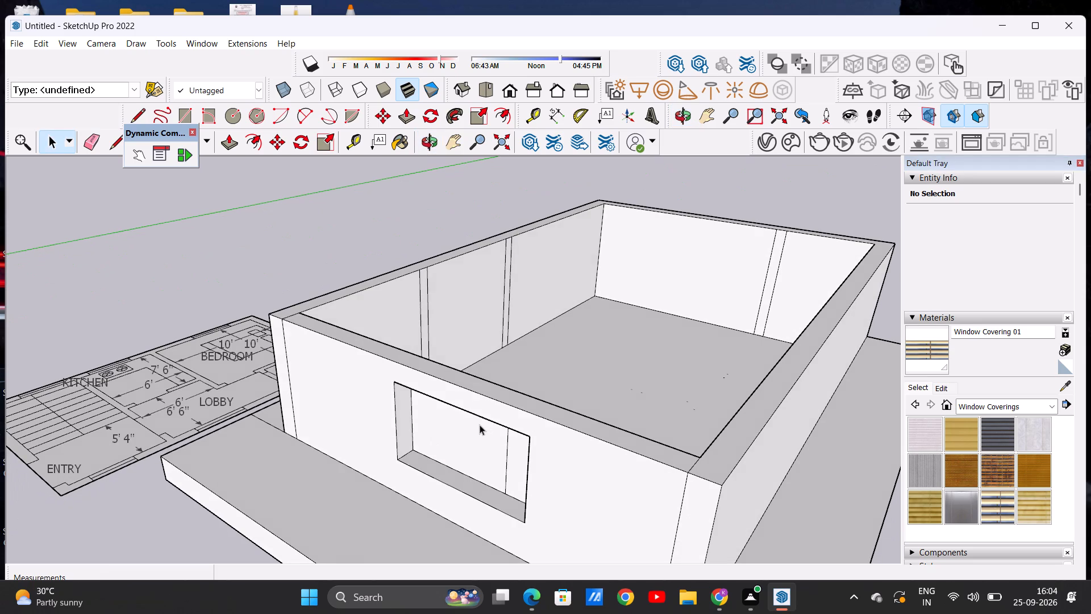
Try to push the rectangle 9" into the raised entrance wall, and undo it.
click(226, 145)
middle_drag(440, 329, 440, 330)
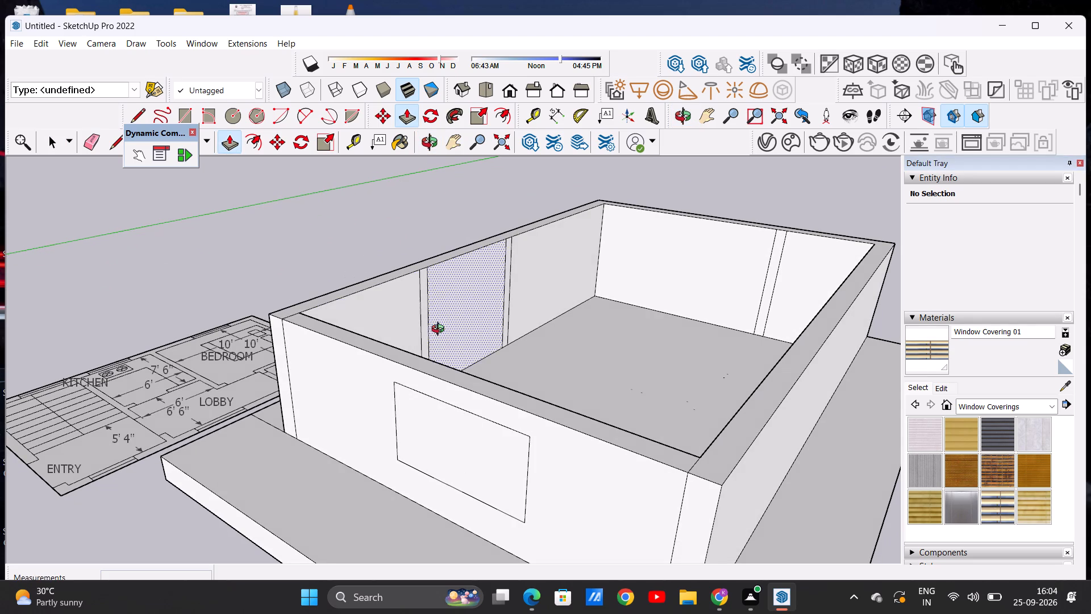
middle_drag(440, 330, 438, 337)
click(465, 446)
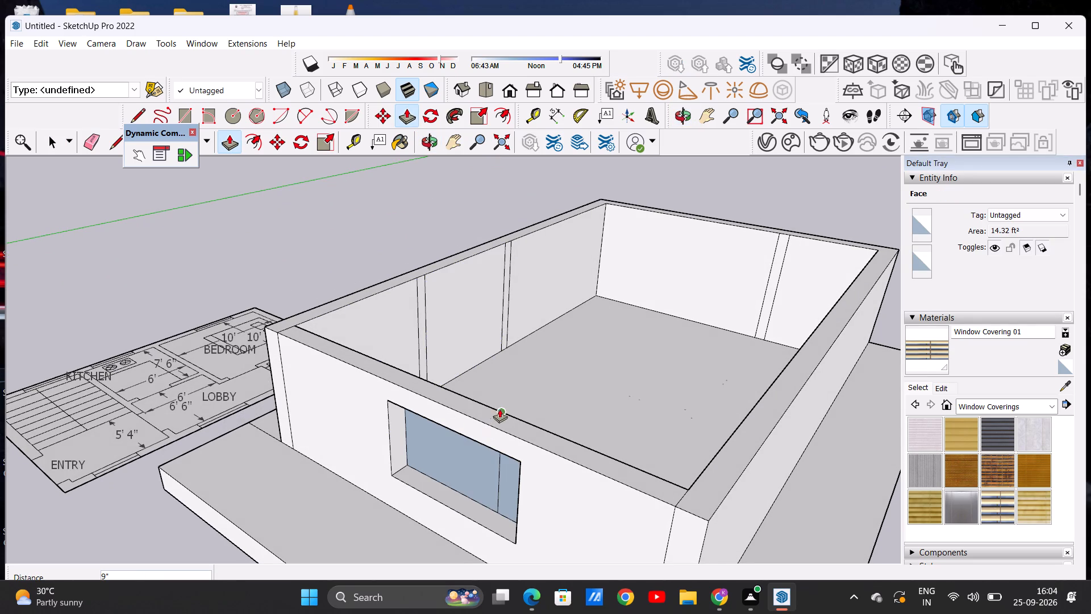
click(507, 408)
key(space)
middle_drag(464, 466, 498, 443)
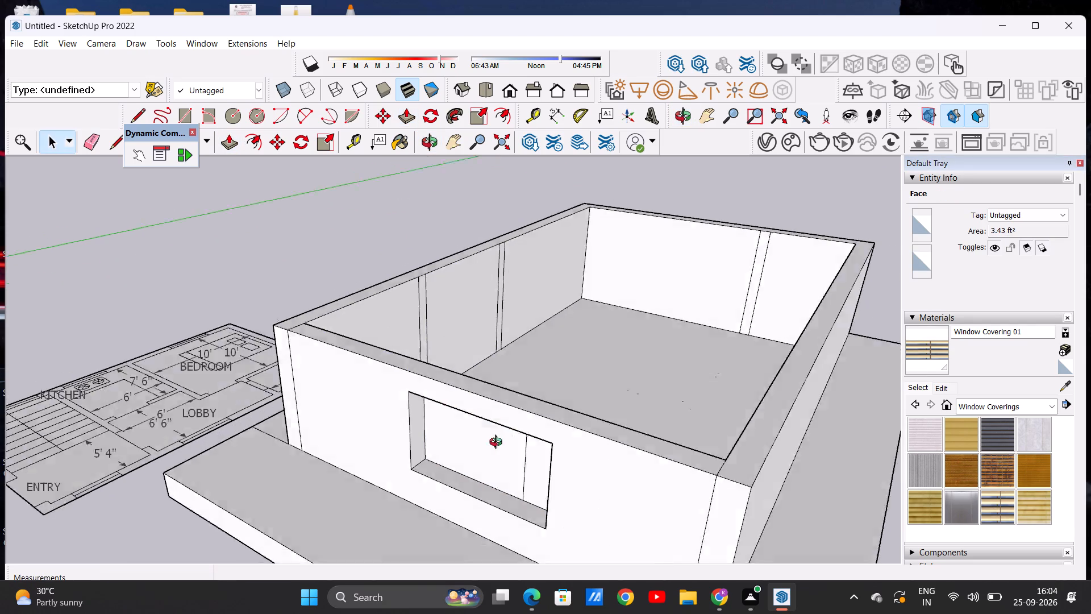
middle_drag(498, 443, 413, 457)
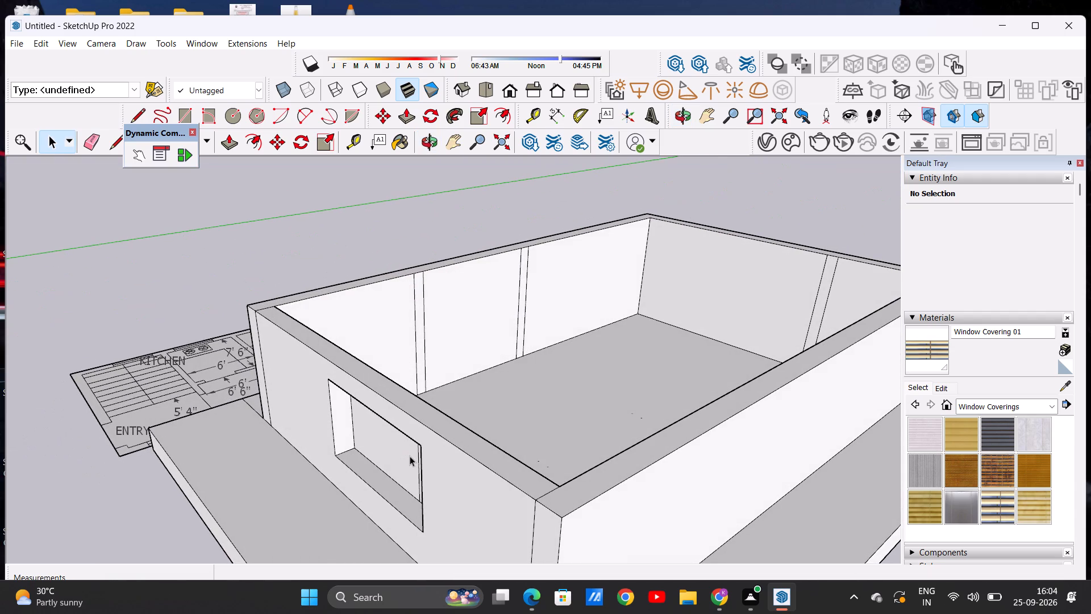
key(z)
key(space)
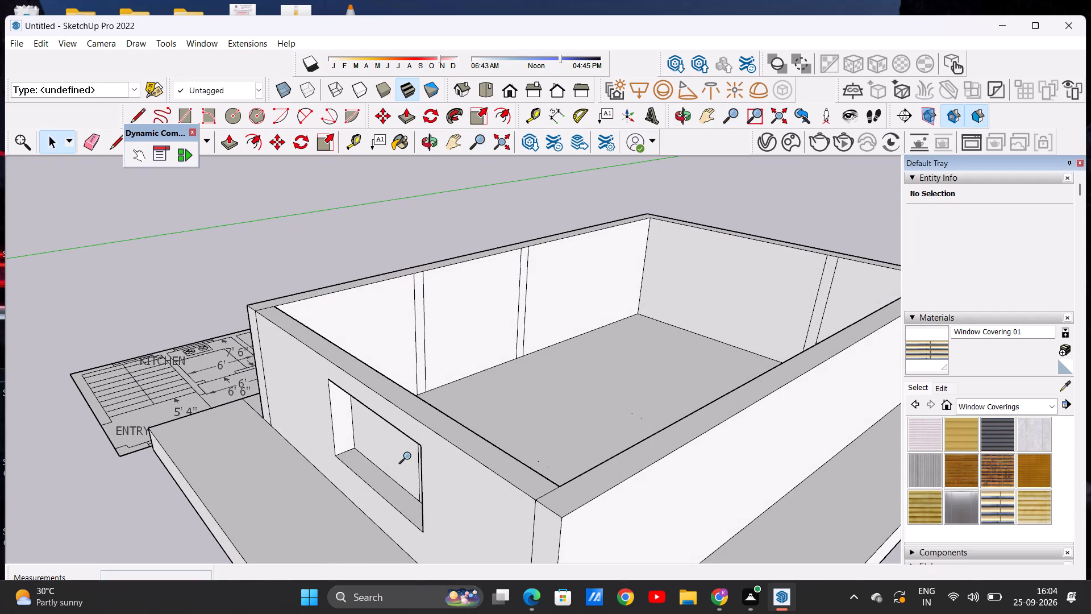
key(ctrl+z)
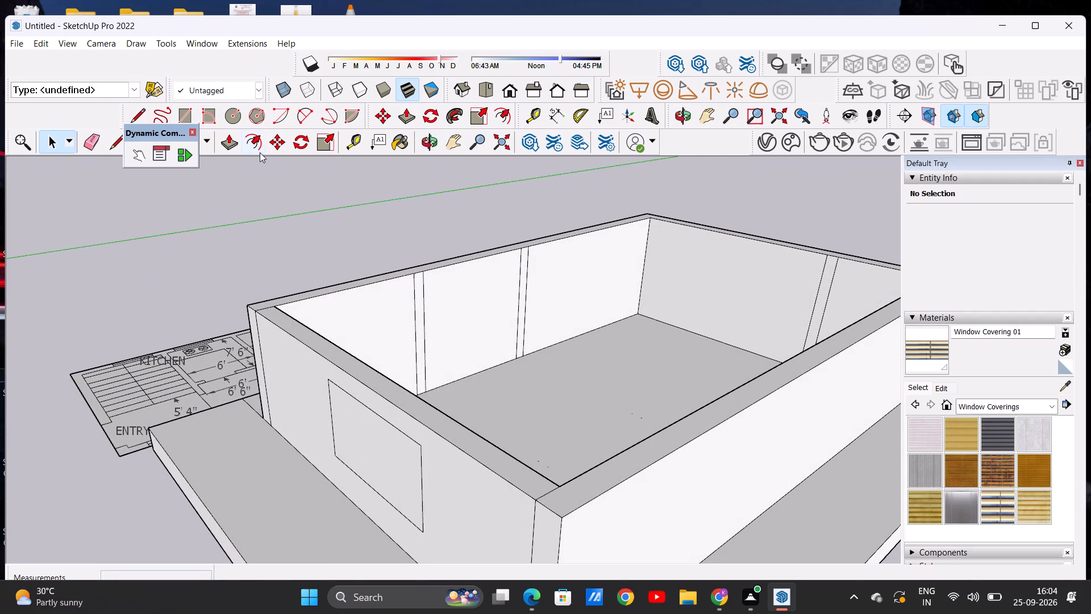
Erase the vertical edge dividing the inner face of the raised entrance wall.
click(226, 143)
middle_drag(434, 345, 366, 343)
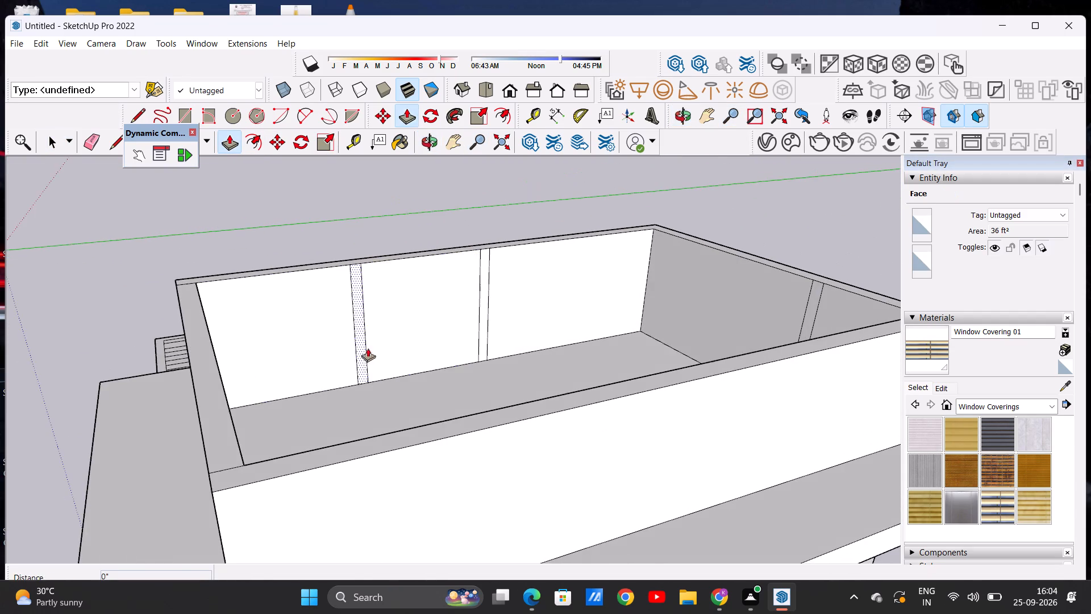
middle_drag(378, 362, 343, 374)
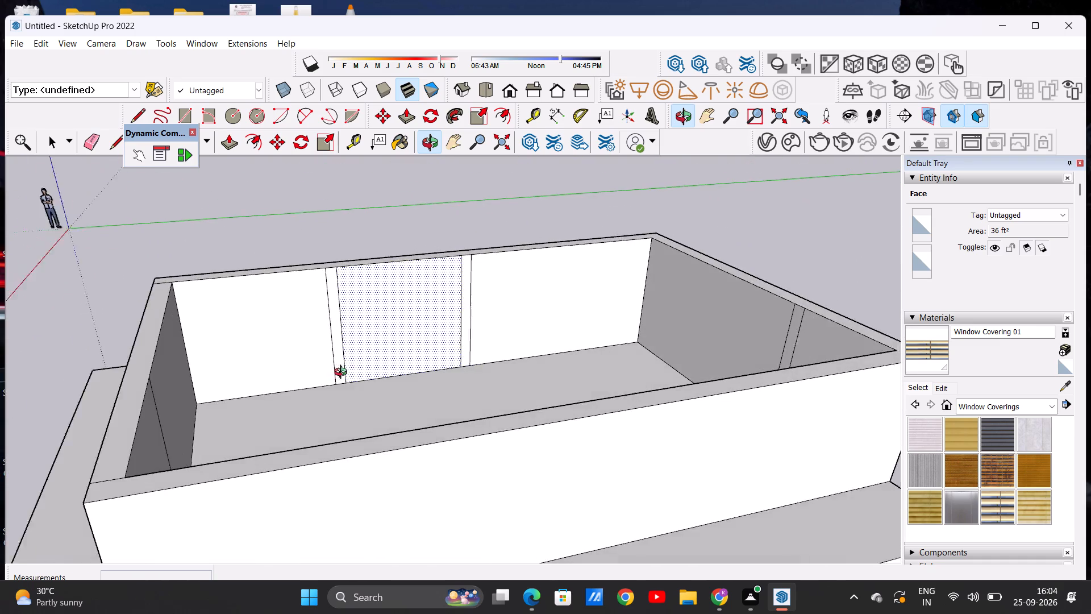
middle_drag(343, 374, 340, 375)
scroll(382, 355, down, 4)
middle_drag(403, 363, 204, 375)
scroll(156, 304, up, 7)
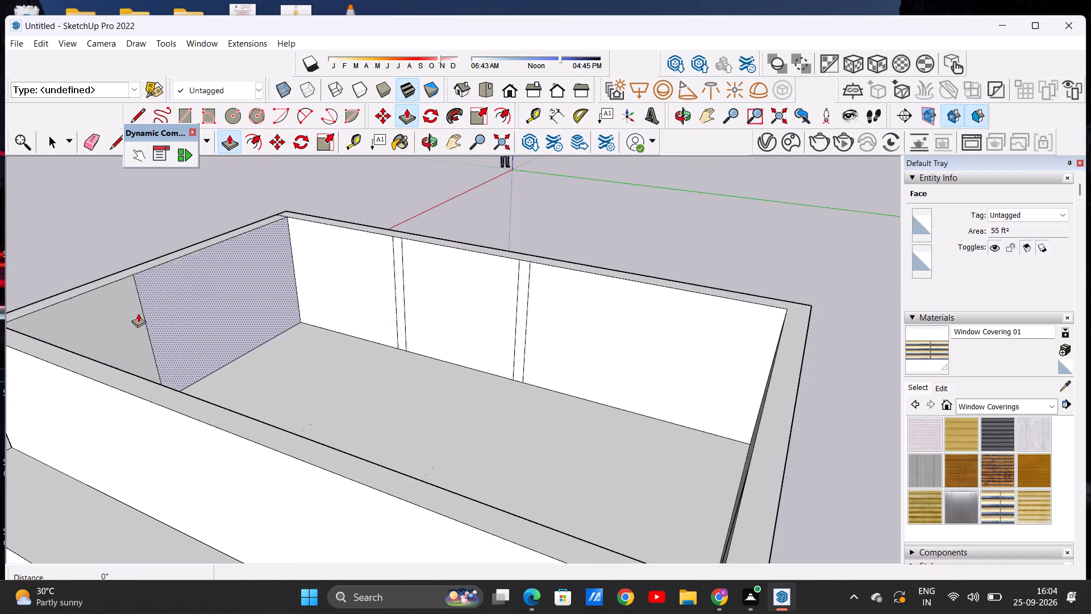
scroll(138, 313, up, 4)
key(space)
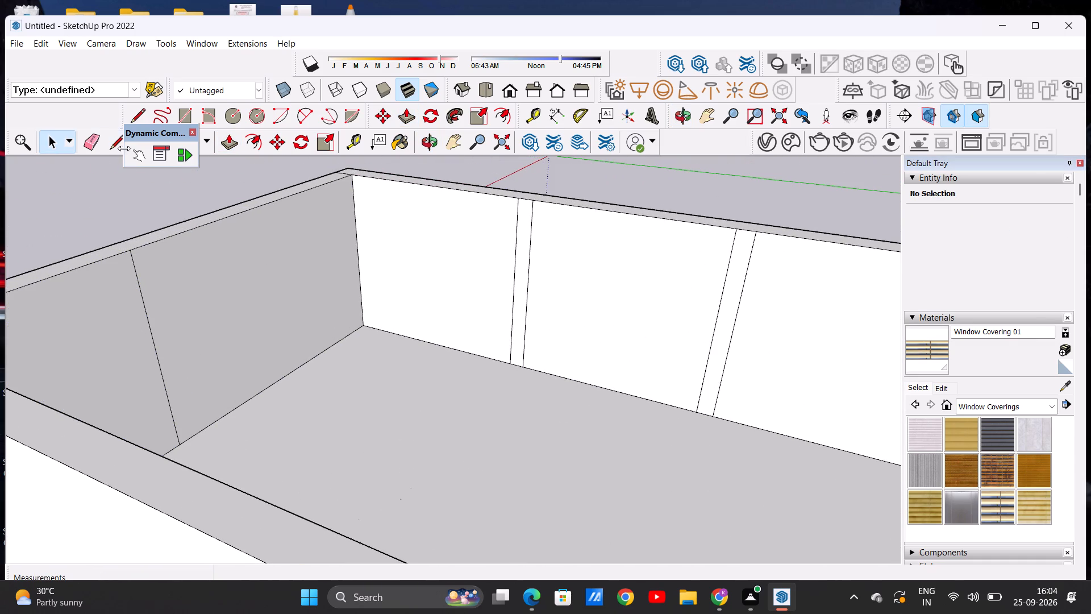
click(91, 141)
drag(128, 316, 150, 316)
Examine the opening outline and the whole house from above, from the front and around the entrance side.
scroll(195, 308, down, 5)
middle_drag(159, 300, 526, 288)
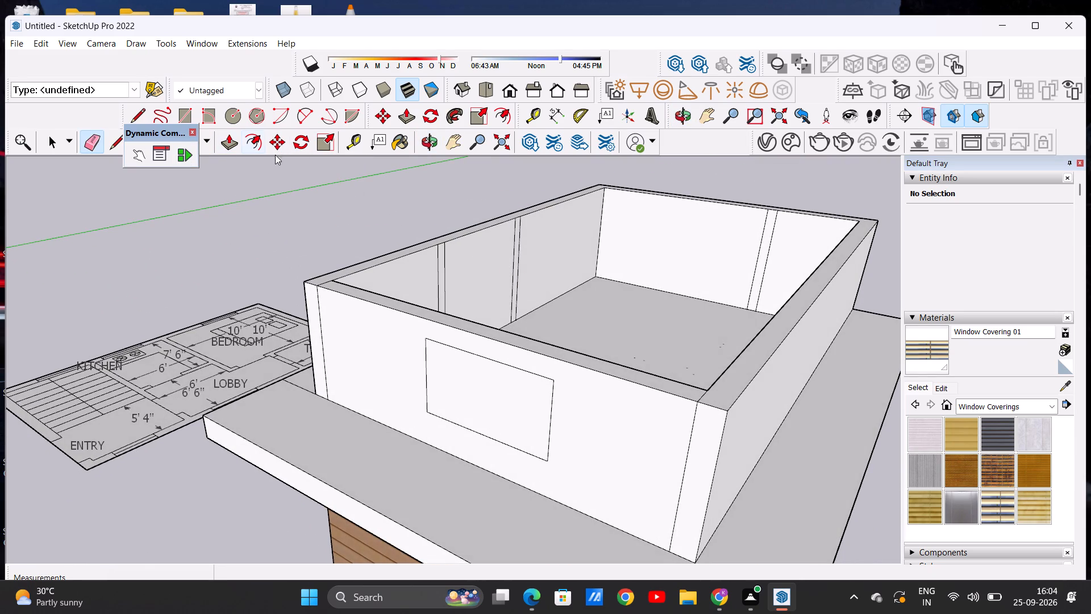
click(485, 81)
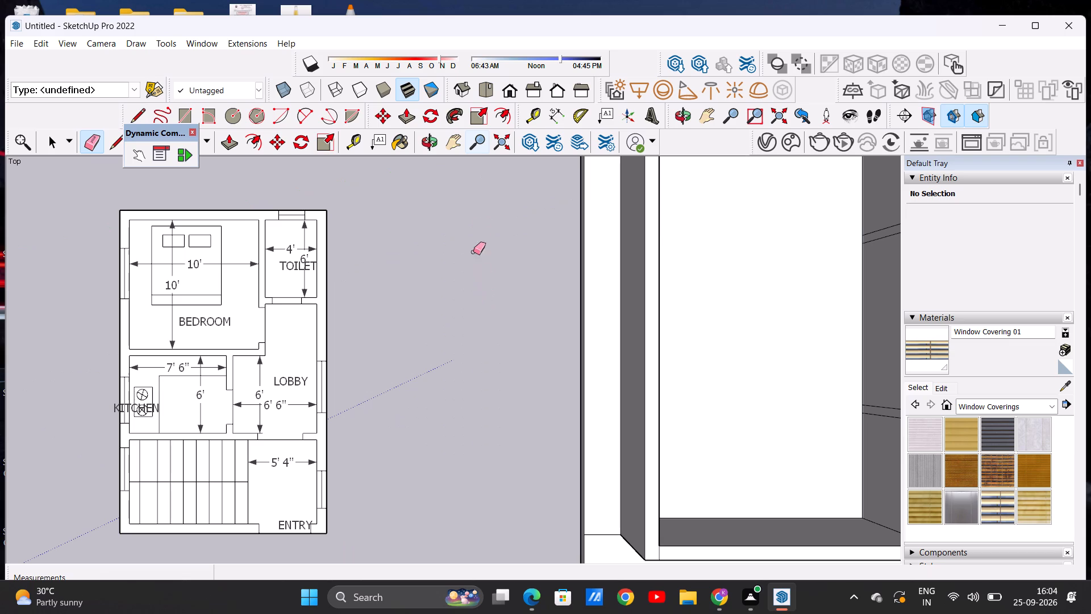
click(506, 89)
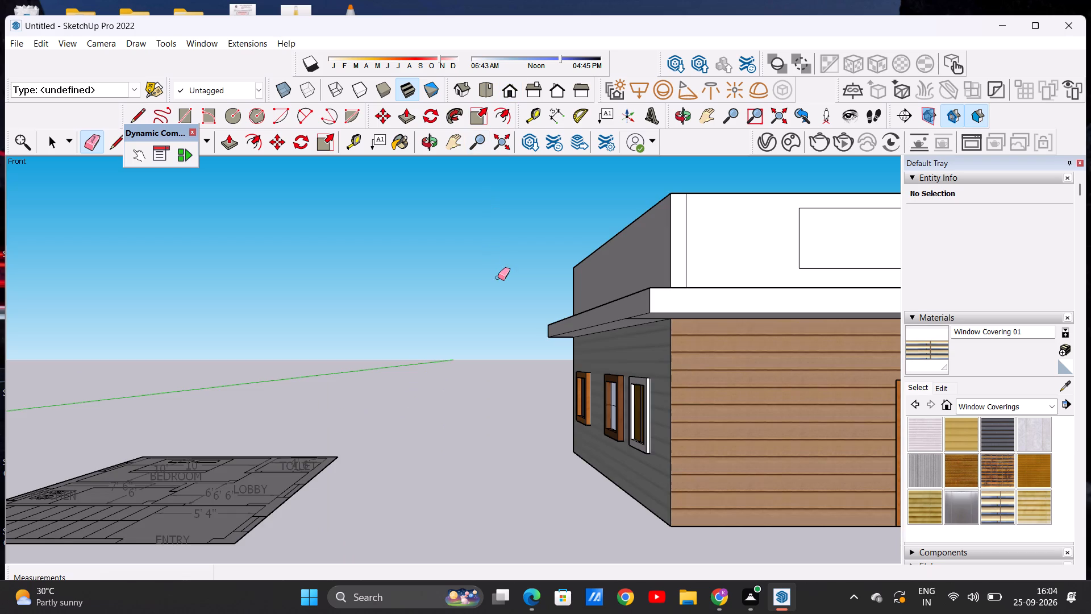
scroll(497, 284, down, 7)
middle_drag(715, 302, 590, 354)
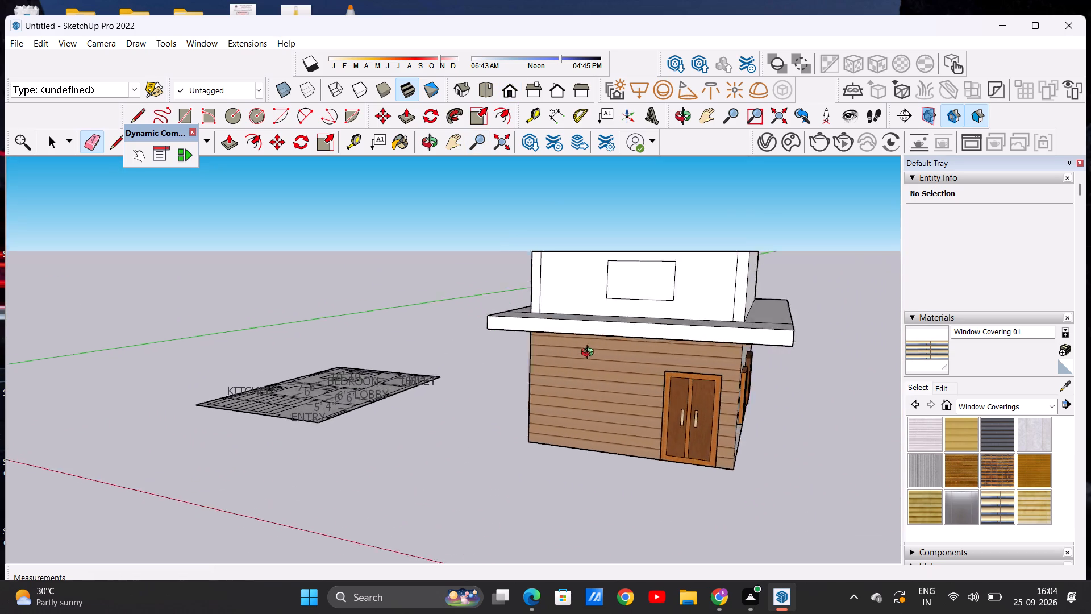
middle_drag(590, 354, 578, 401)
scroll(665, 338, up, 4)
middle_drag(692, 343, 605, 325)
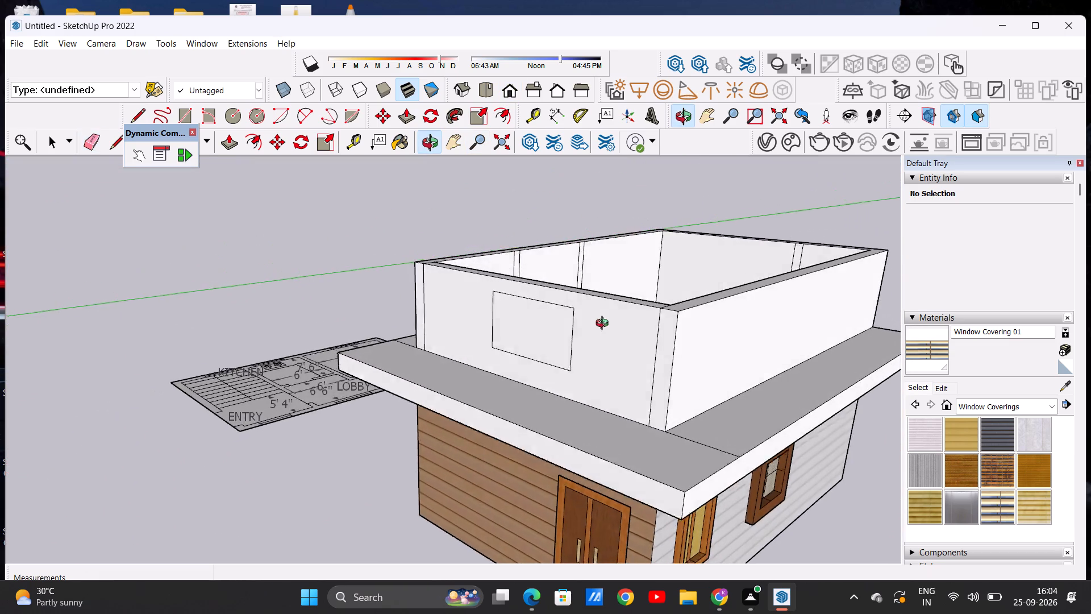
middle_drag(605, 325, 598, 301)
scroll(493, 481, up, 6)
scroll(514, 395, down, 6)
middle_drag(519, 447, 564, 383)
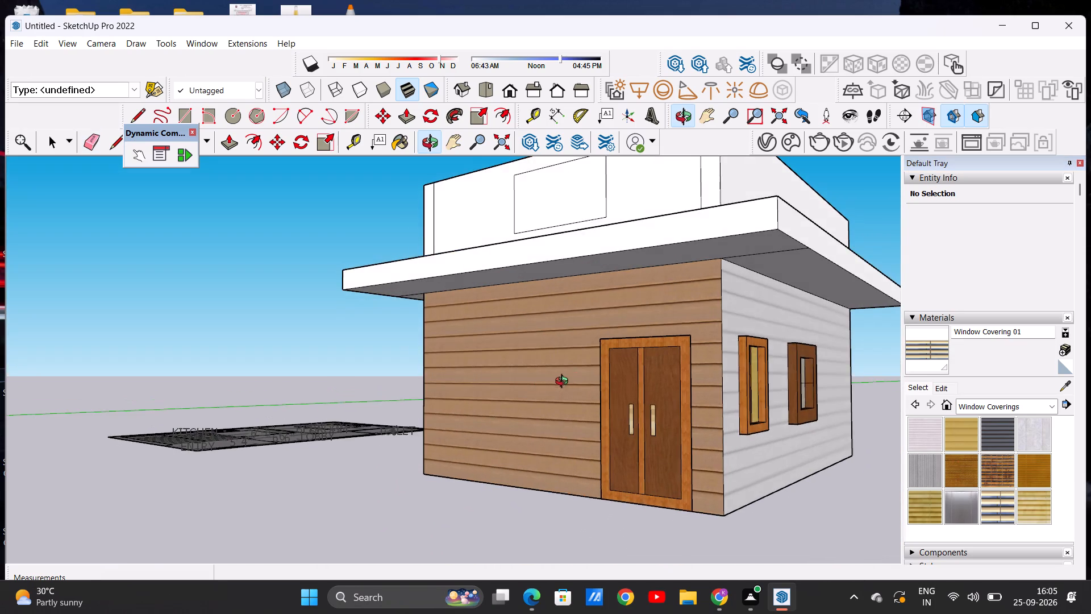
middle_drag(564, 383, 561, 401)
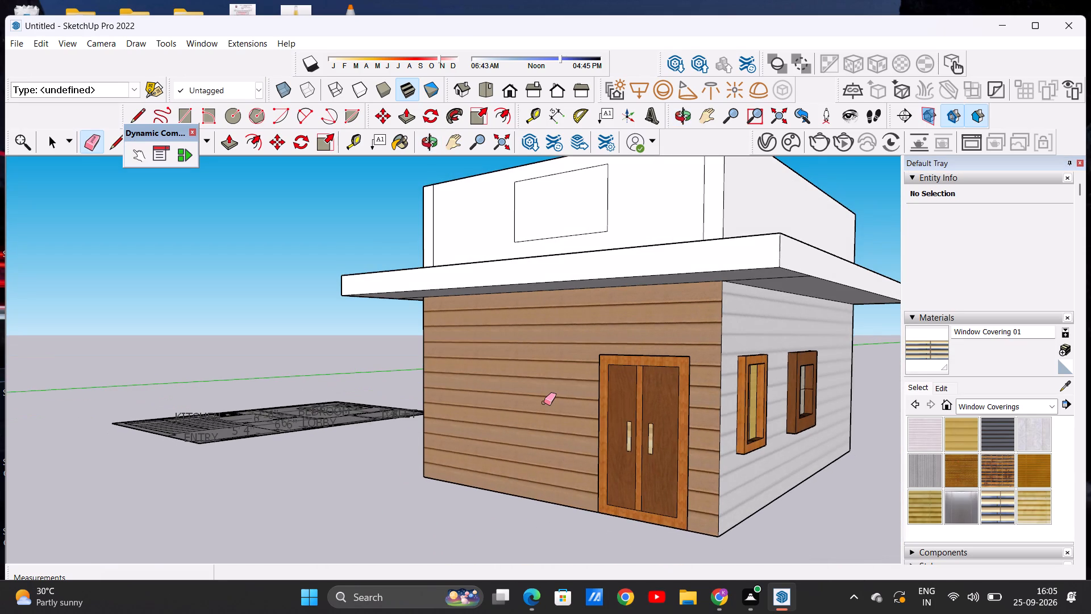
scroll(535, 381, down, 5)
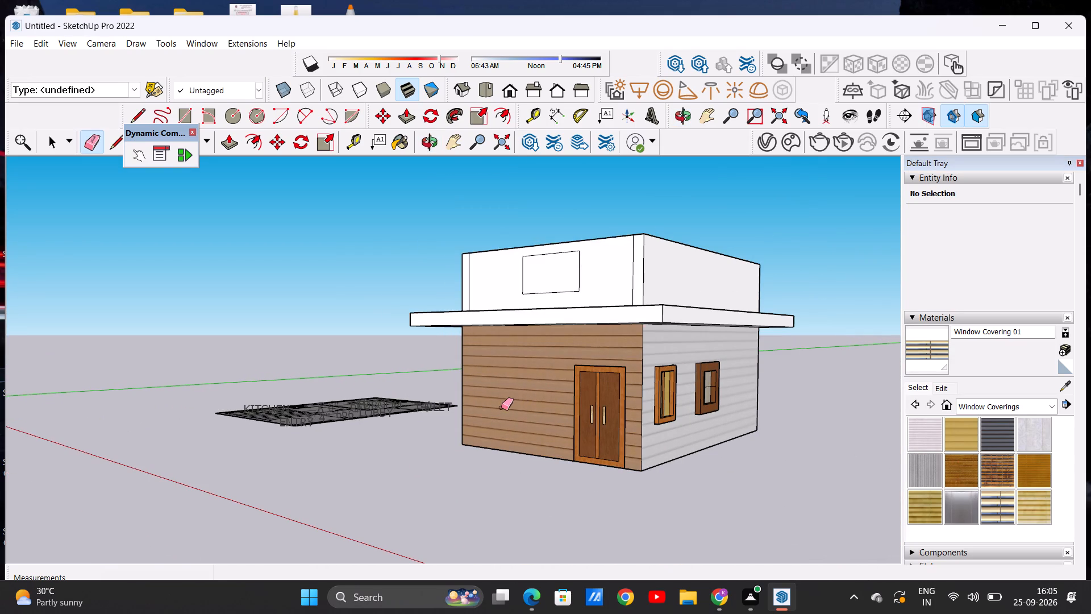
middle_drag(511, 399, 547, 453)
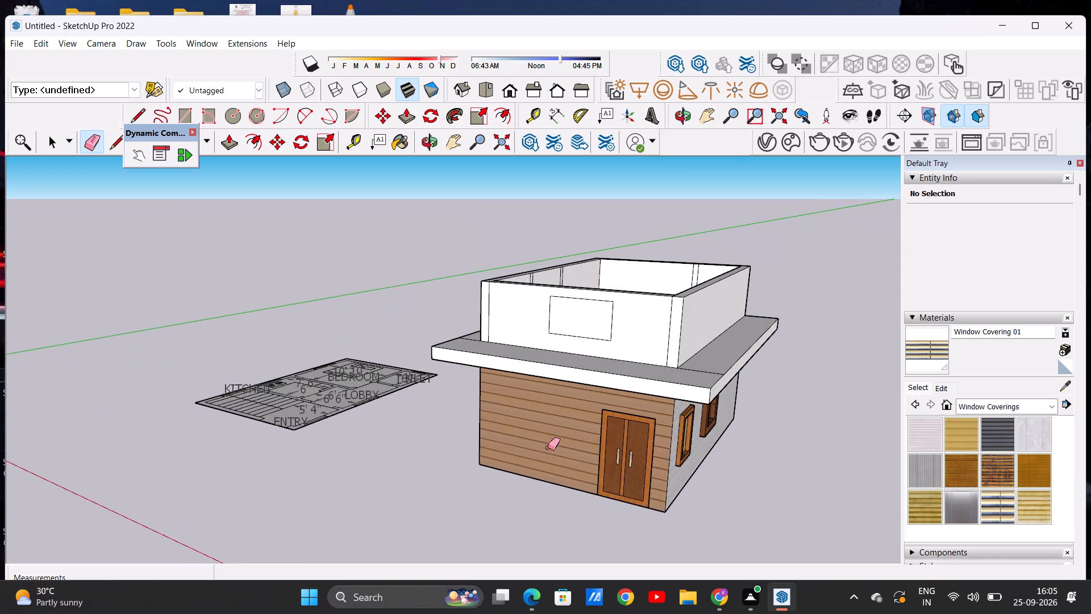
scroll(567, 416, up, 6)
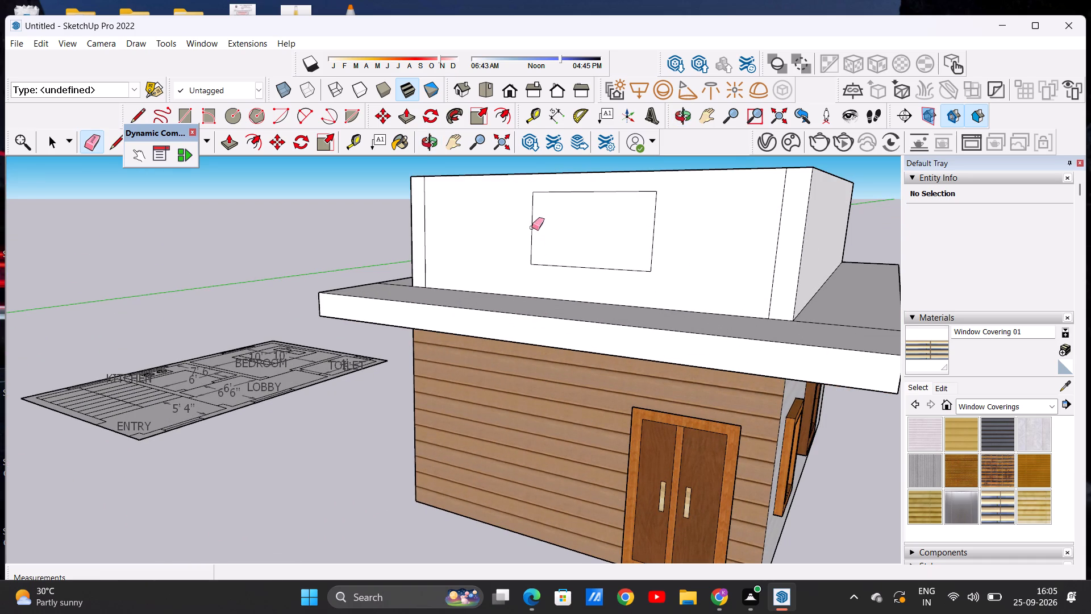
scroll(530, 350, down, 4)
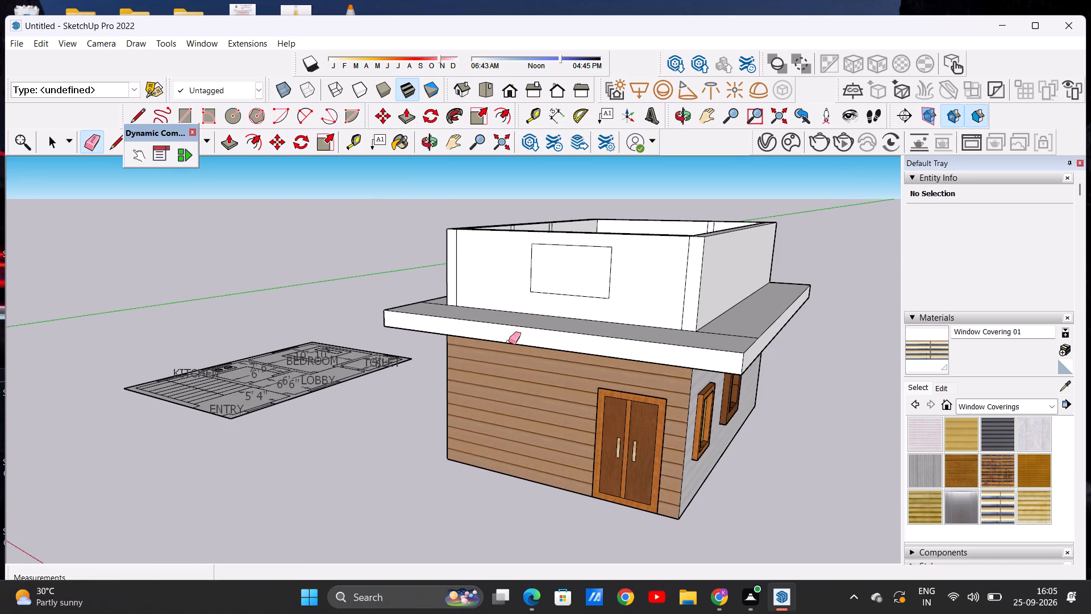
Push the rectangle 9" through the raised entrance wall to cut a window opening.
click(234, 141)
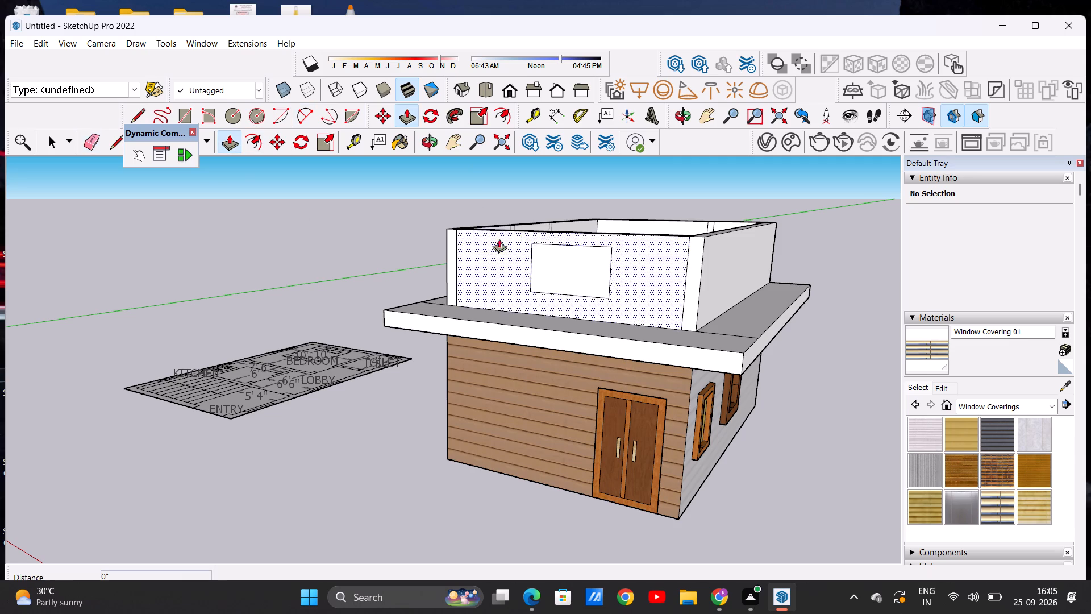
middle_drag(613, 246, 463, 339)
scroll(405, 367, up, 4)
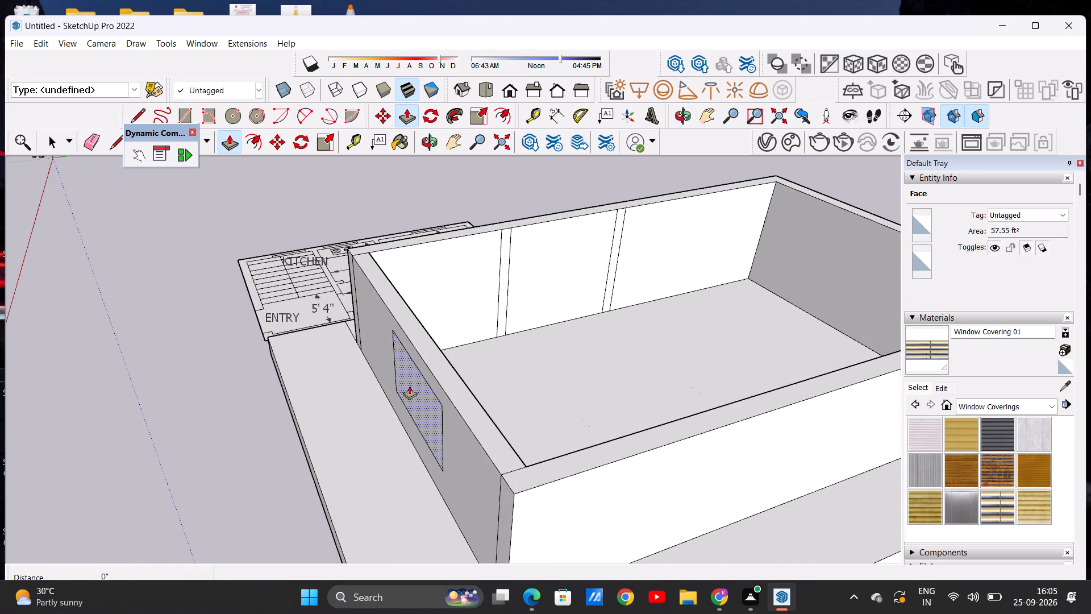
click(410, 387)
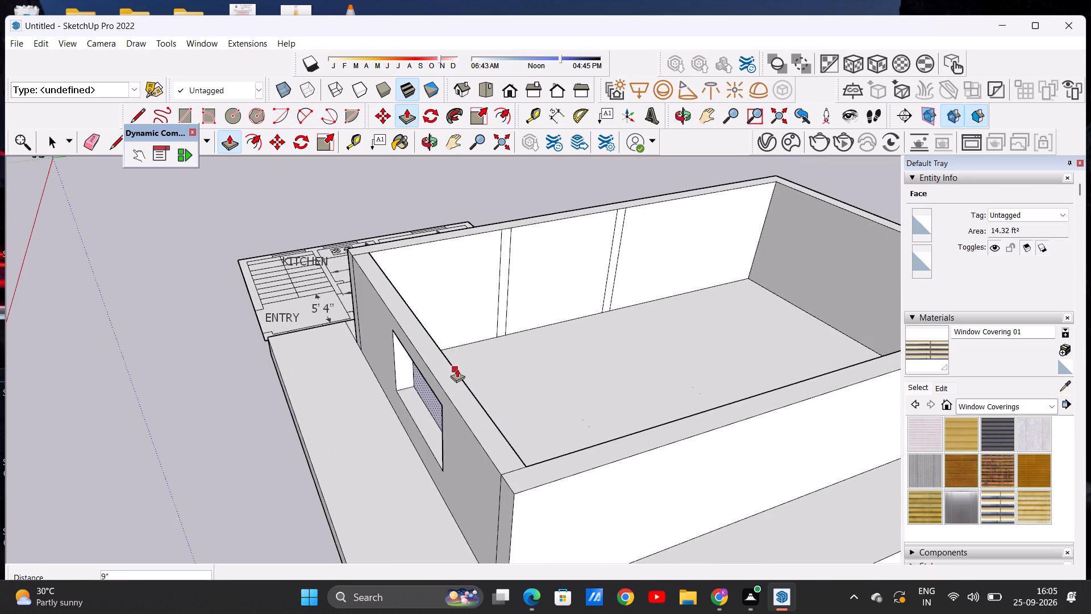
click(456, 368)
key(space)
Examine the new opening in the raised entrance wall and the whole house from several angles.
middle_drag(459, 383, 543, 363)
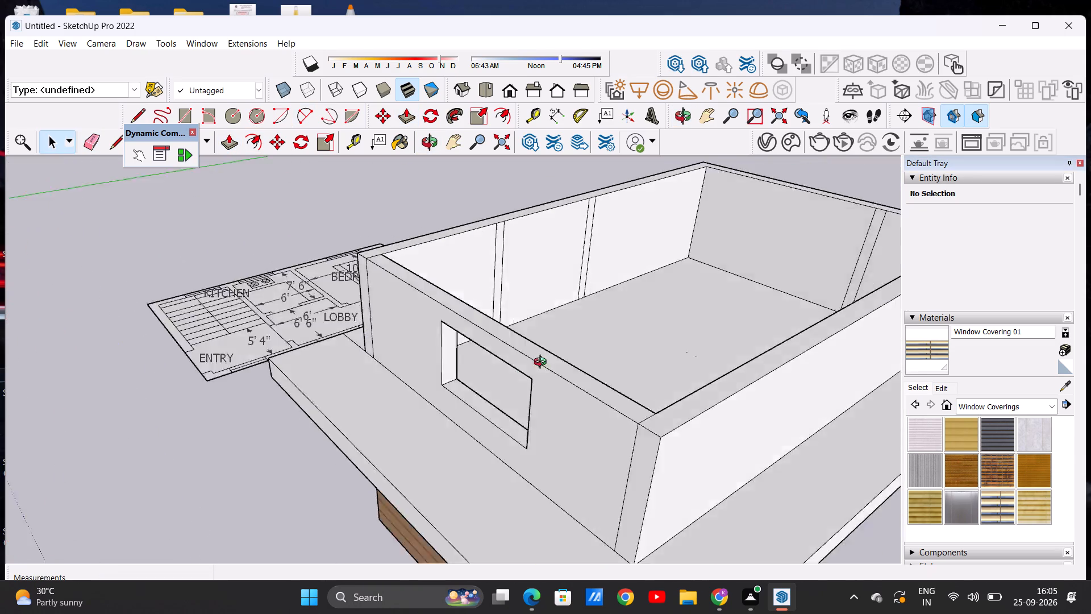
middle_drag(543, 363, 628, 375)
scroll(639, 321, down, 6)
middle_drag(607, 372, 639, 296)
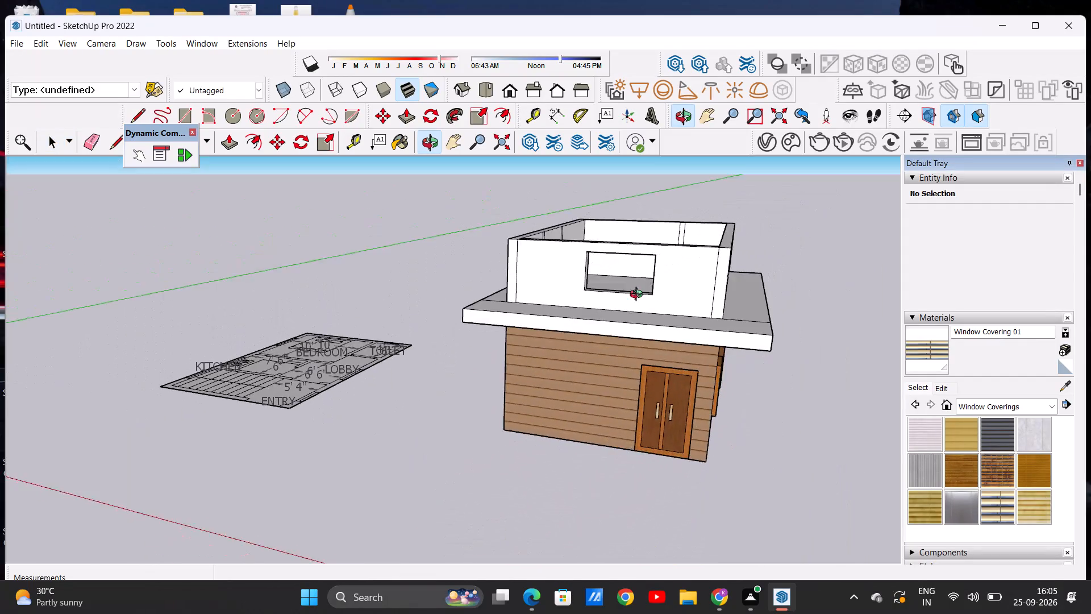
middle_drag(639, 296, 621, 345)
scroll(624, 318, up, 5)
key(space)
middle_drag(609, 403, 622, 378)
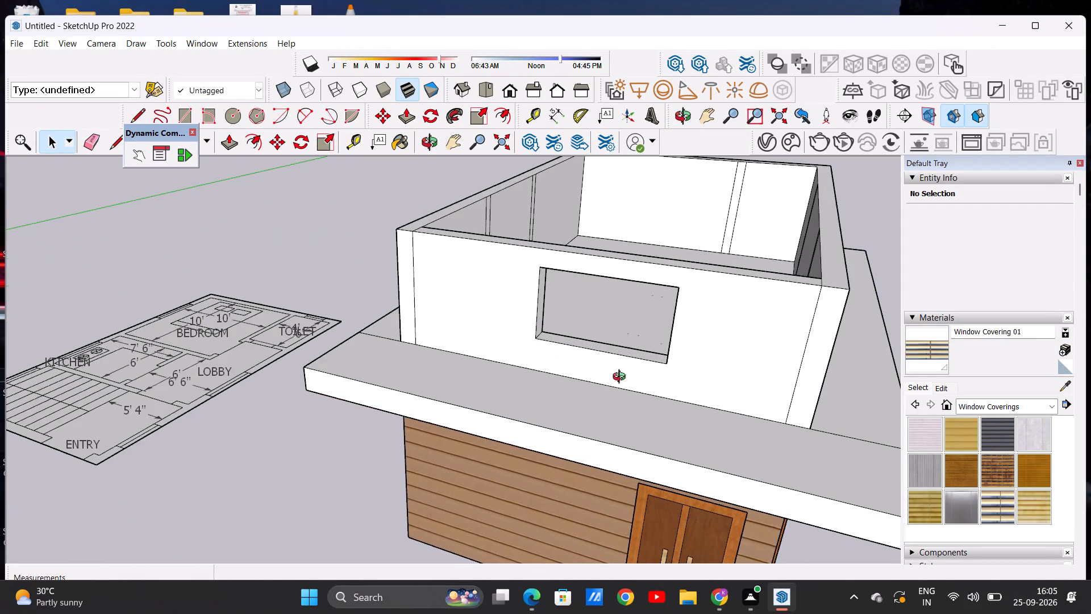
middle_drag(622, 378, 630, 381)
scroll(633, 376, down, 8)
middle_drag(575, 321, 619, 312)
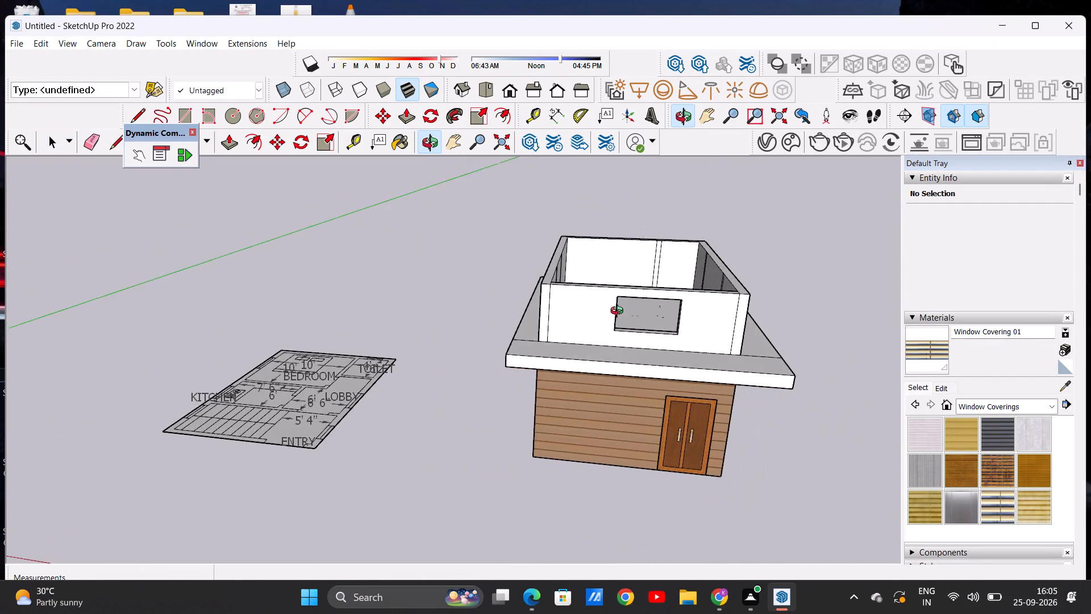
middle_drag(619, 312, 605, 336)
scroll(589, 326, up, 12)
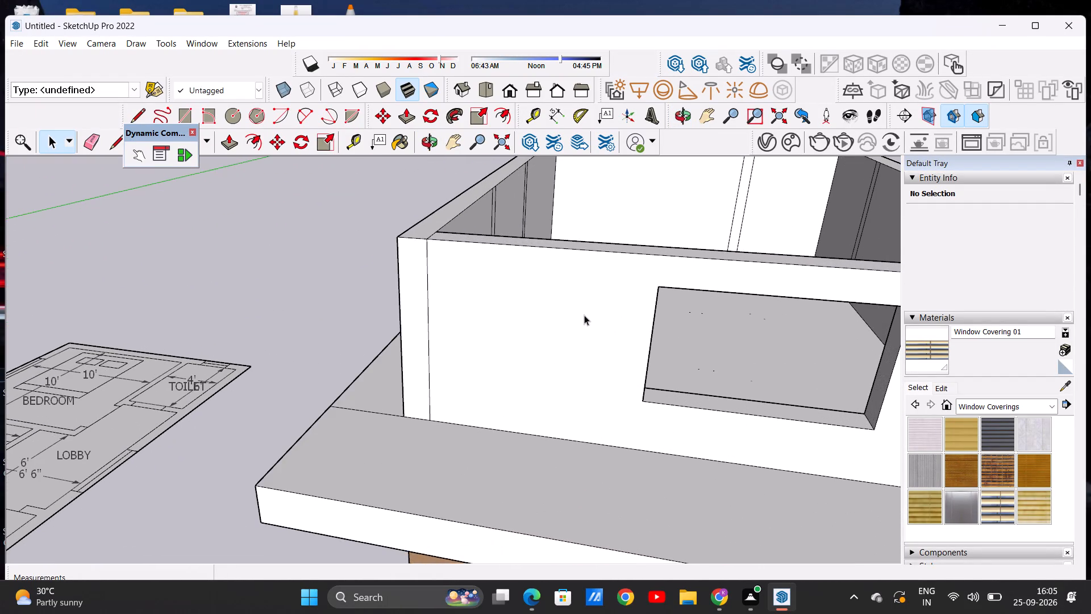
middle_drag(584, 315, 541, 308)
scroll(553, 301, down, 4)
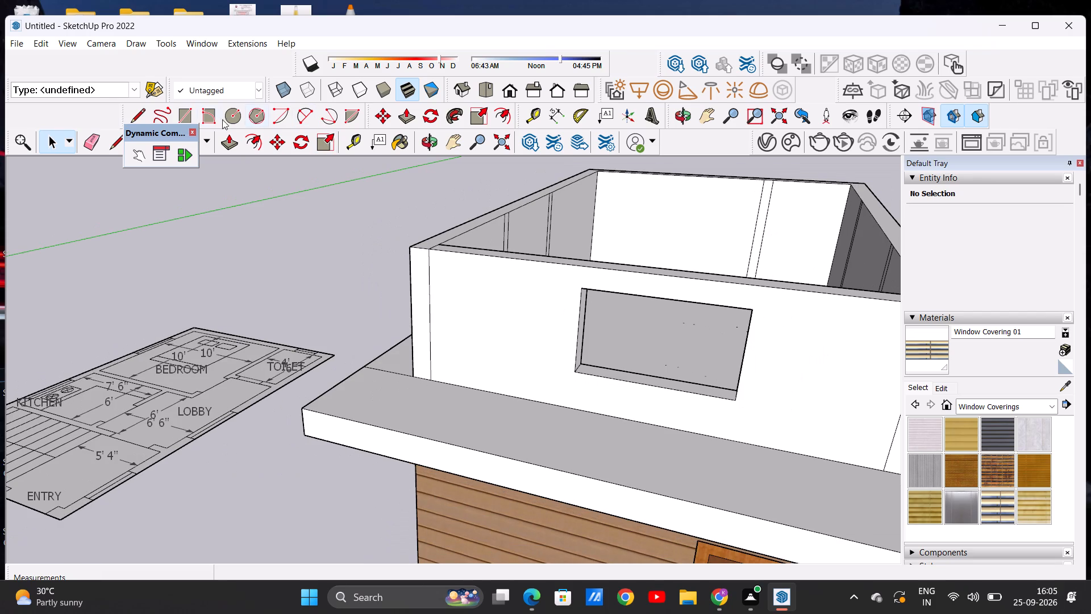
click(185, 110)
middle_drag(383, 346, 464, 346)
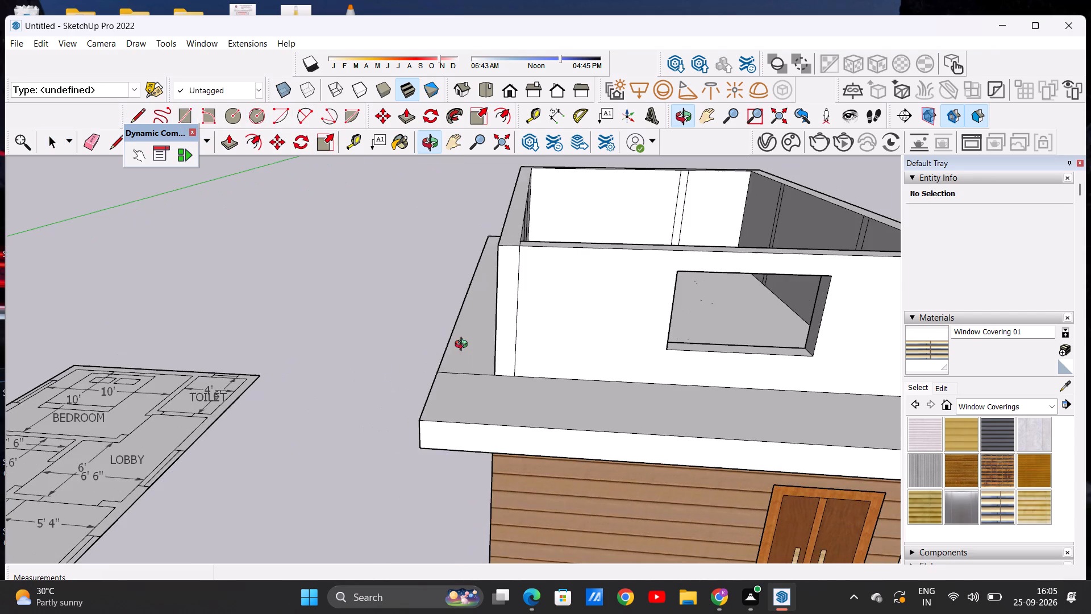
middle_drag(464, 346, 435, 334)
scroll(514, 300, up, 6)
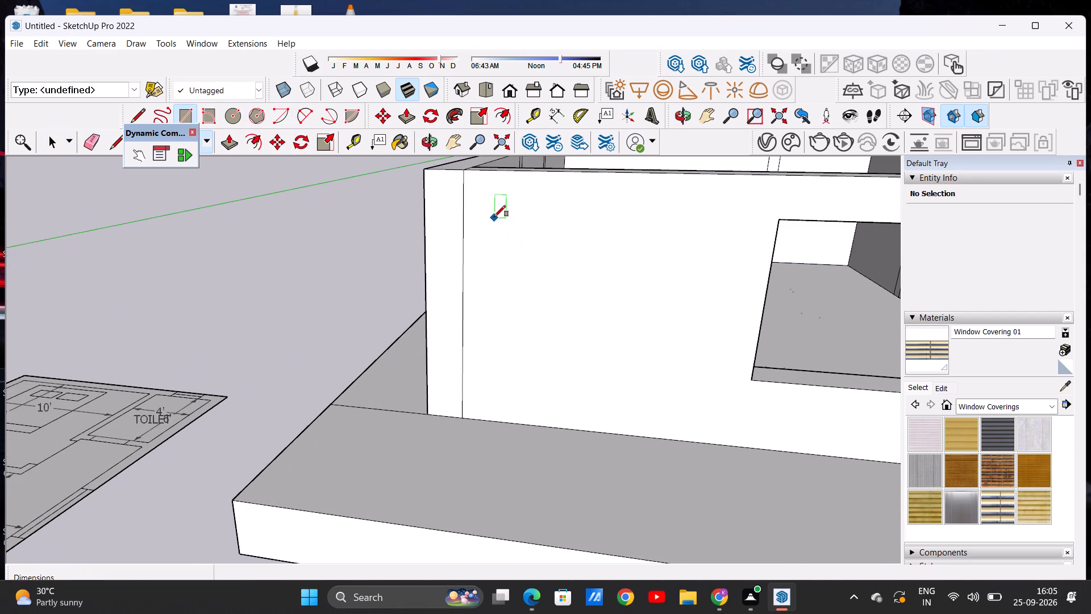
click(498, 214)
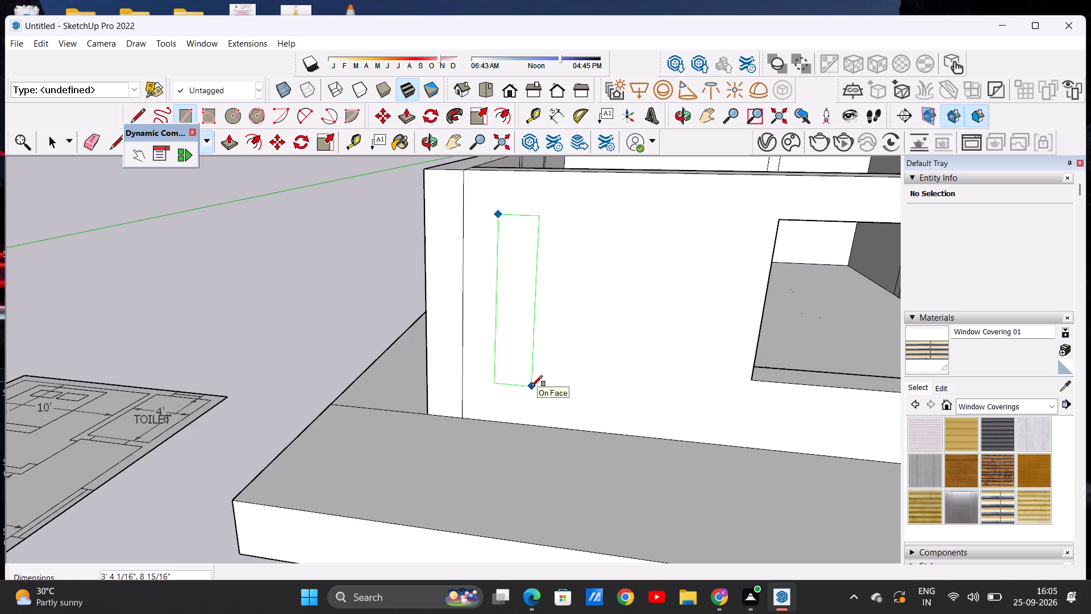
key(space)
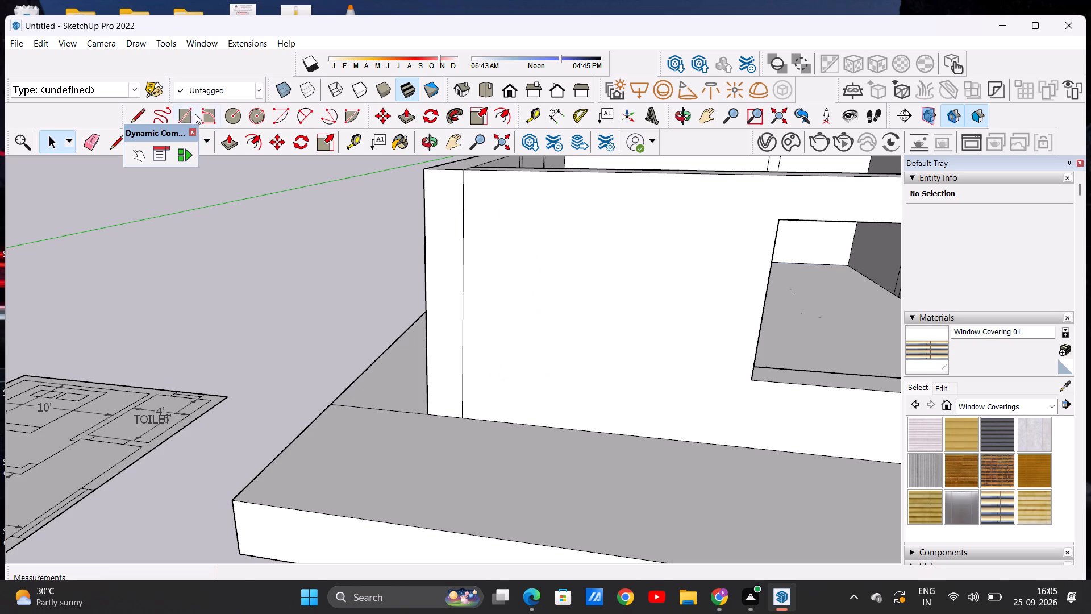
Draw a tall rectangle about 3' 7" high by 11" wide on the raised entrance wall, between the window opening and the corner away from the door.
click(185, 109)
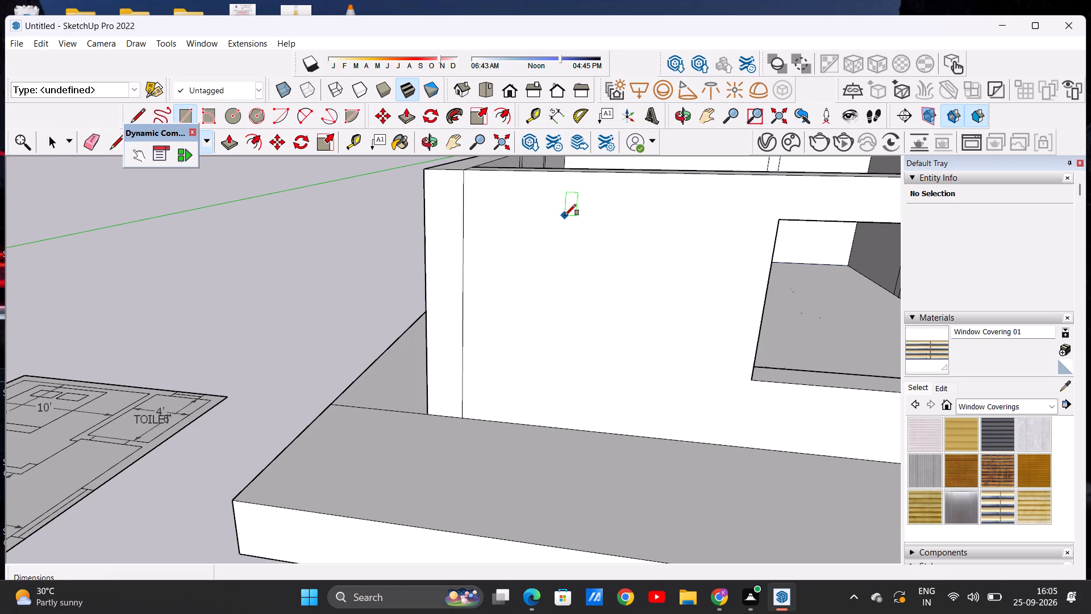
click(565, 215)
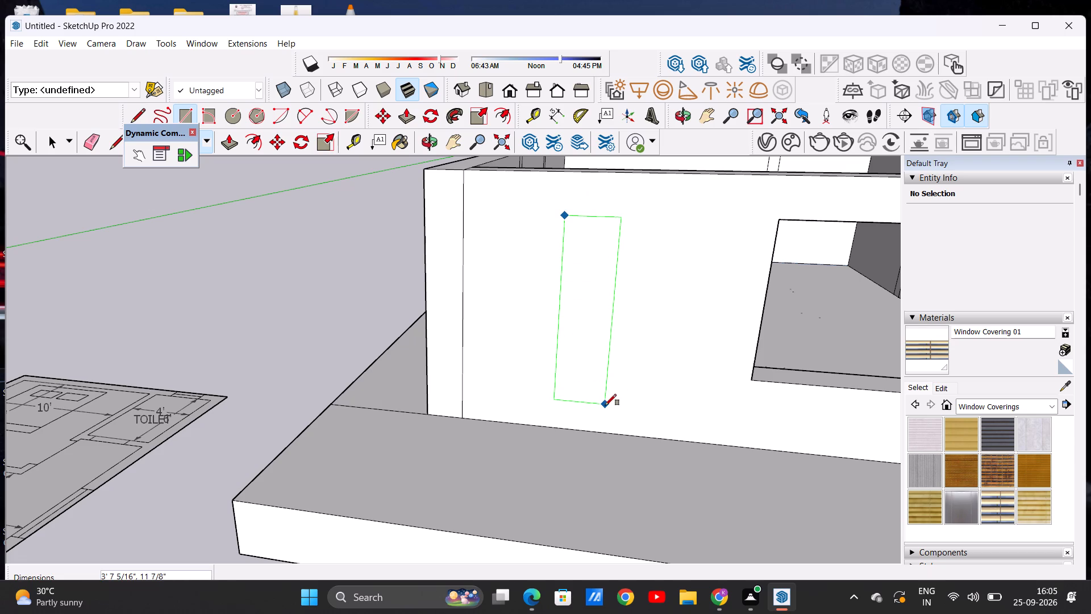
click(601, 404)
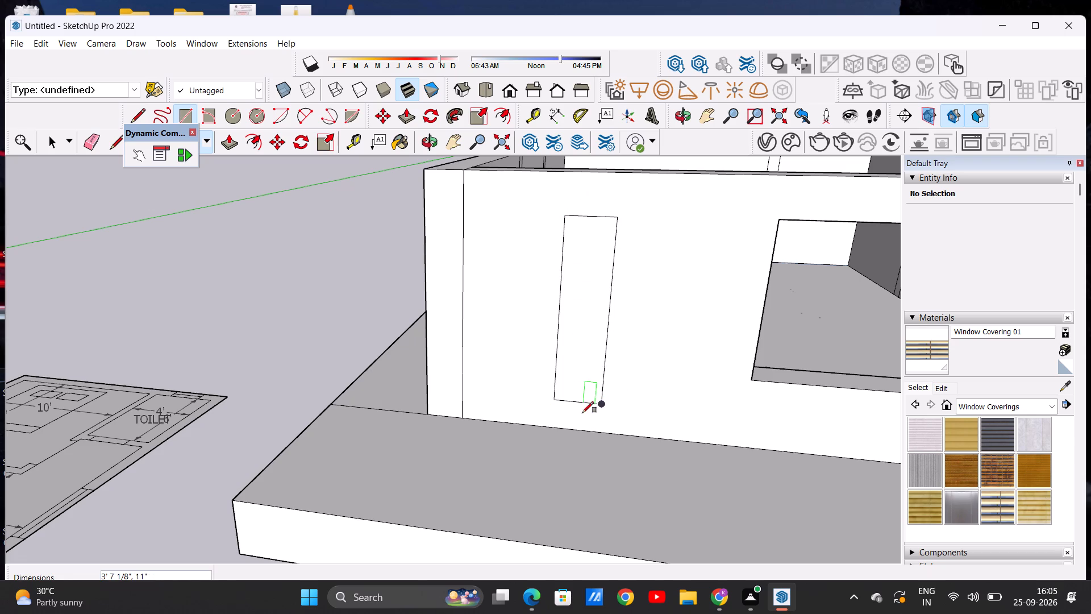
key(space)
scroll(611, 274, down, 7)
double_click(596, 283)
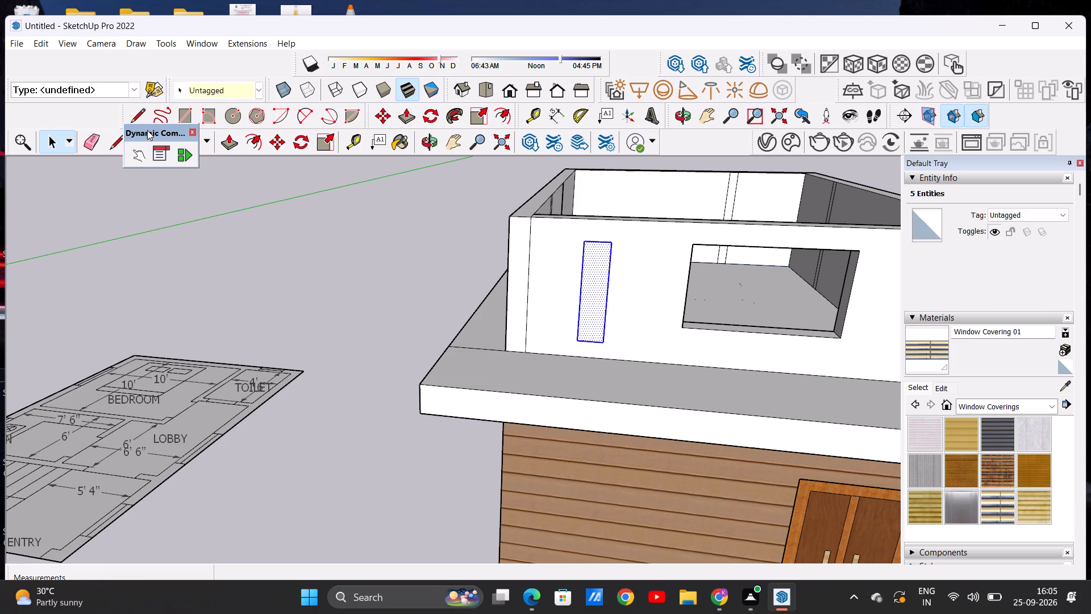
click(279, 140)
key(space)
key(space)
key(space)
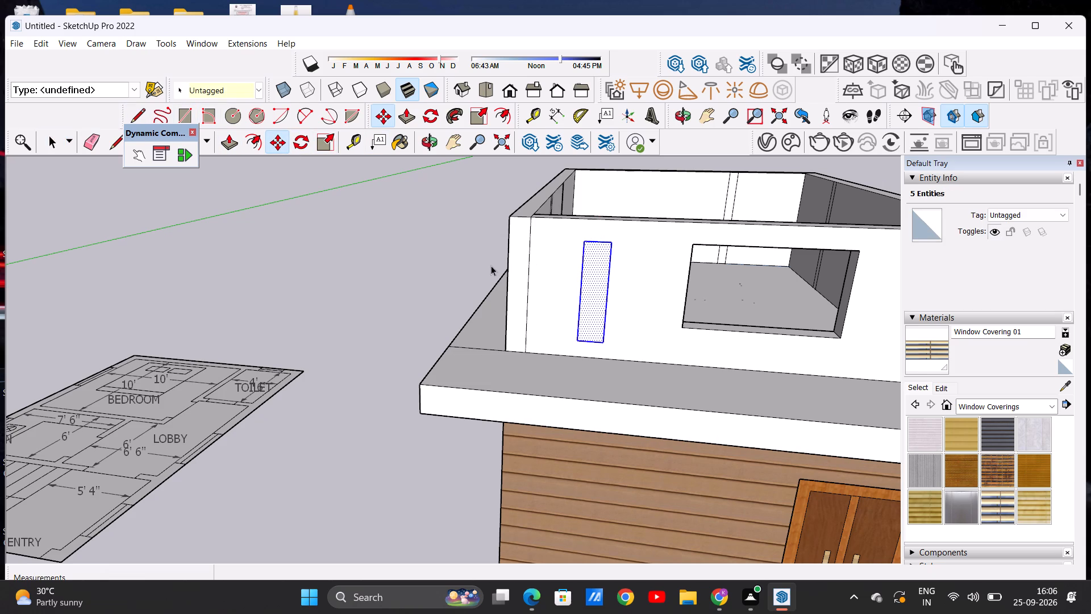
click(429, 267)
Draw a shorter rectangle about 2' 10" high by 11" wide on the raised entrance wall, between the tall rectangle and the nearby corner.
click(187, 111)
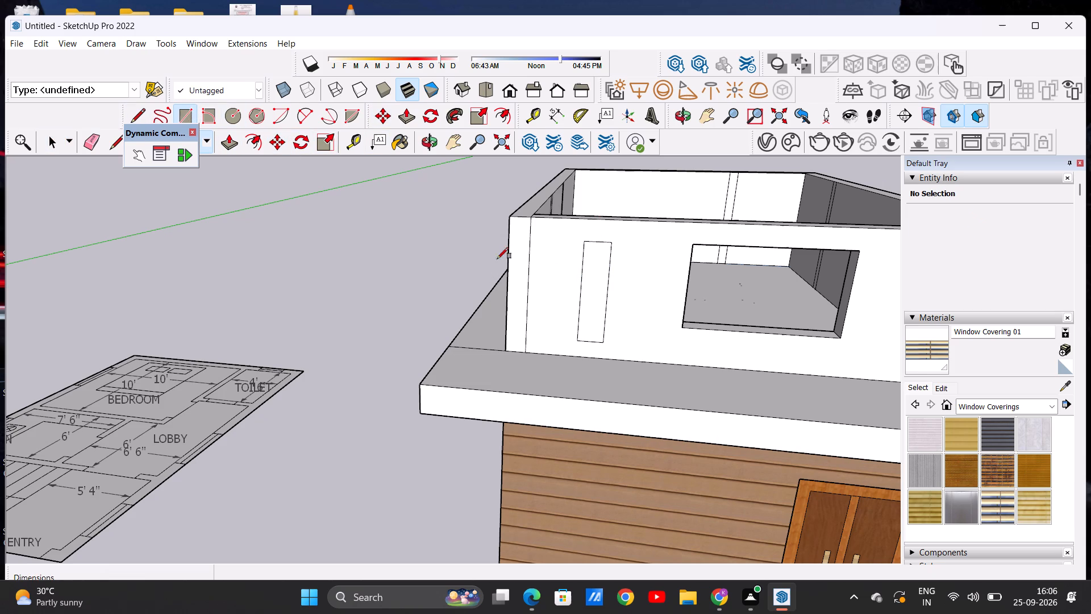
scroll(543, 272, up, 4)
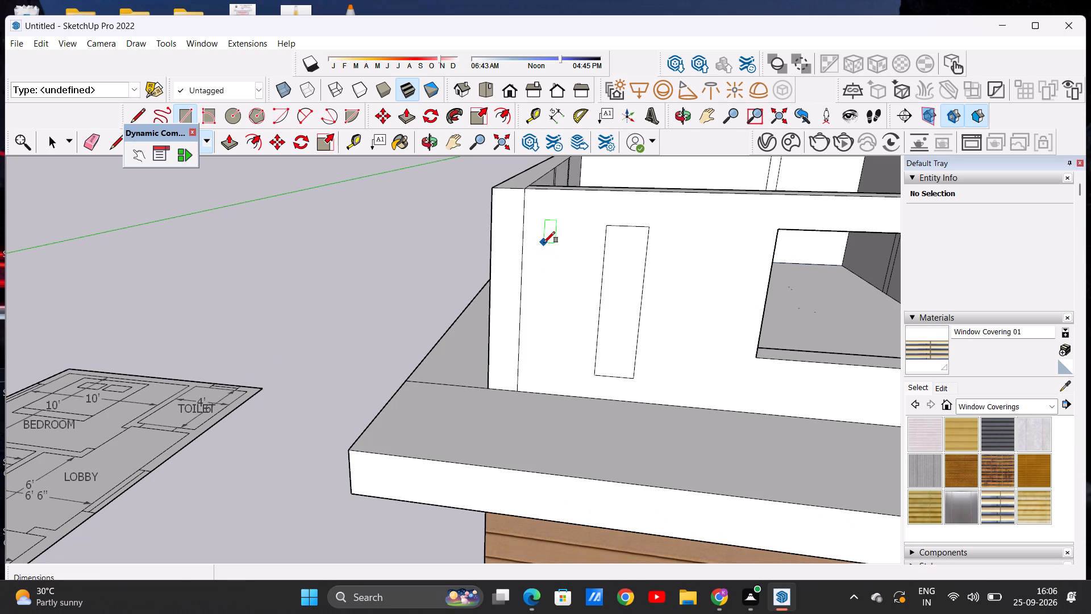
click(546, 239)
click(578, 358)
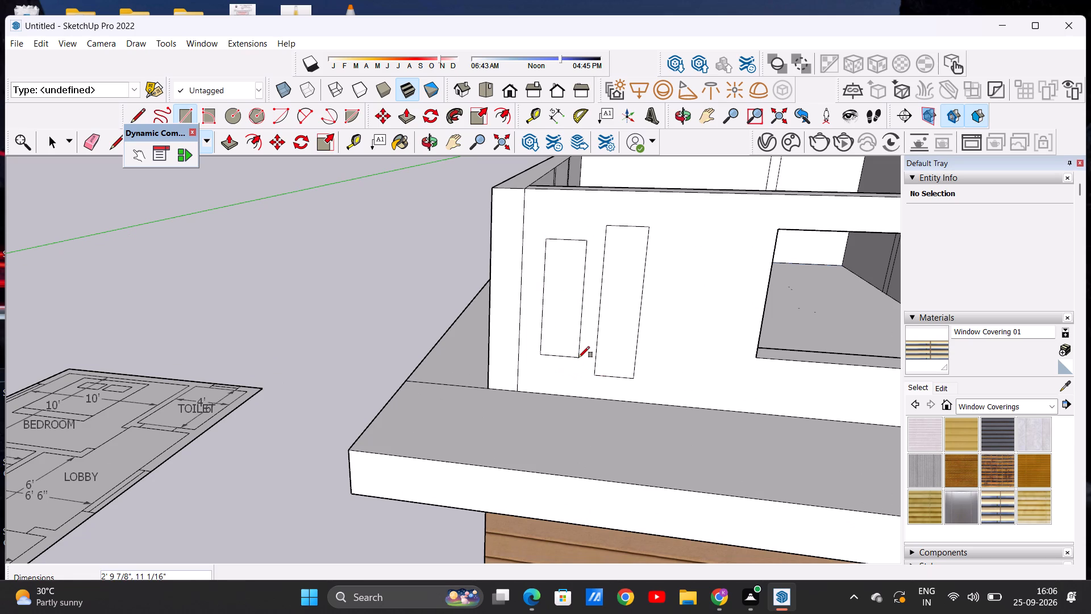
key(space)
Copy the shorter rectangle about 2' 9" along the wall, between the tall rectangle and the window opening.
double_click(560, 333)
click(563, 333)
click(563, 333)
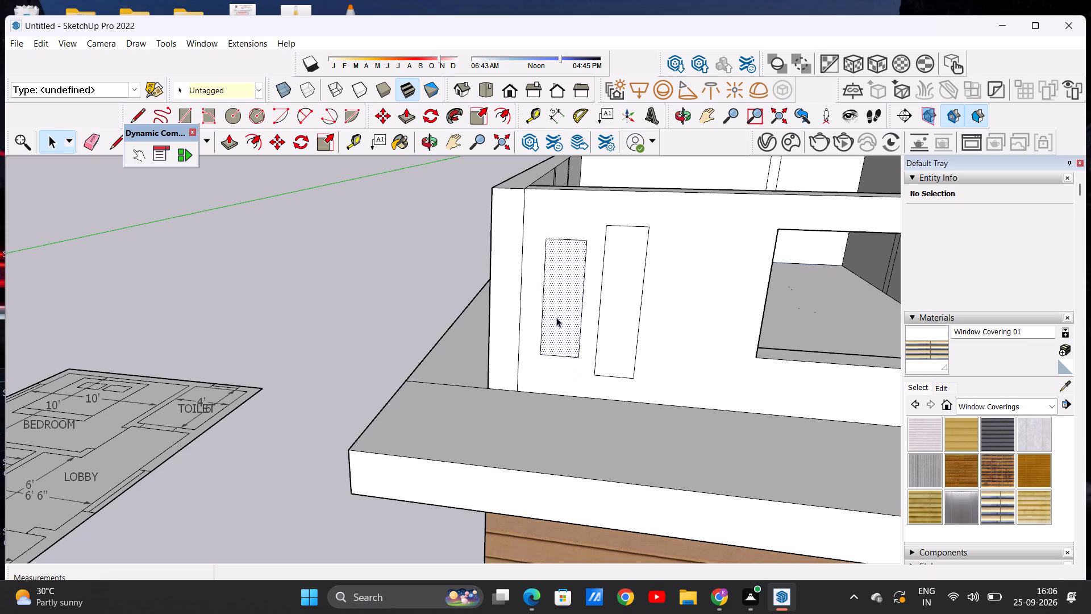
click(273, 144)
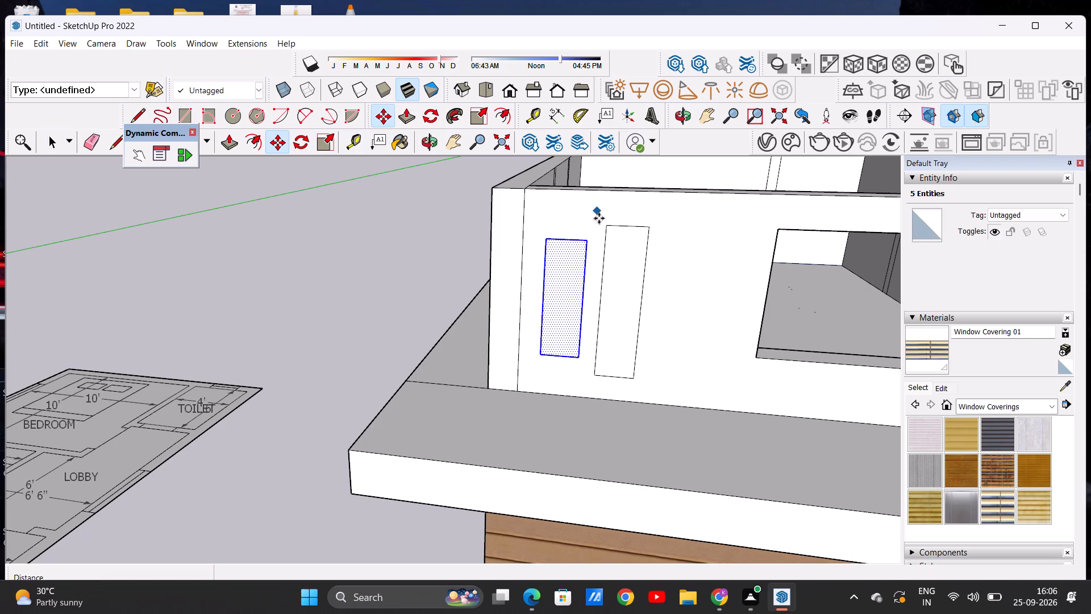
click(590, 242)
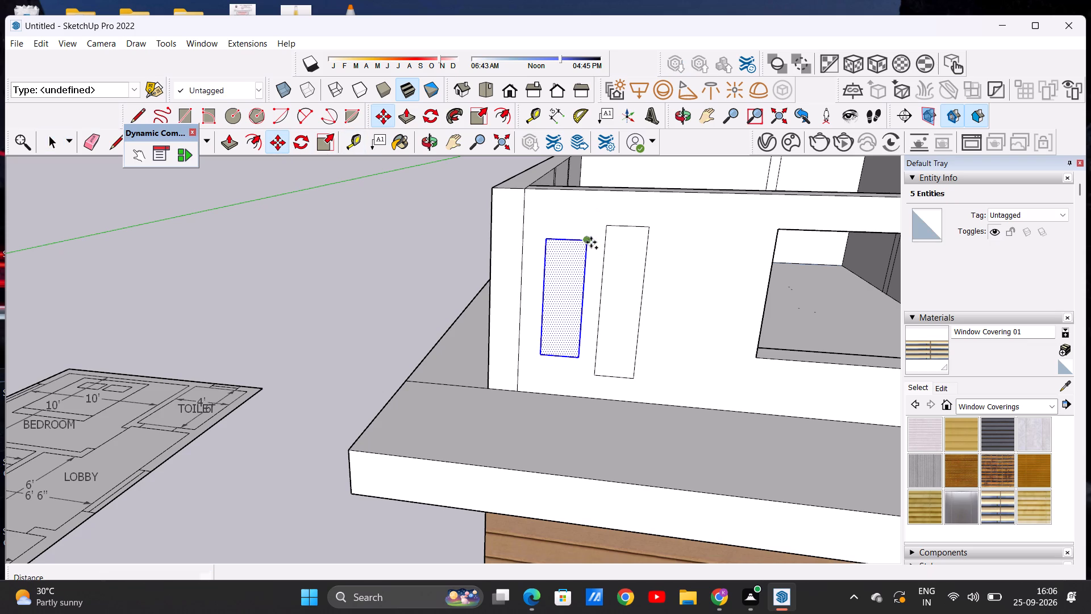
click(715, 244)
key(space)
scroll(558, 214, down, 7)
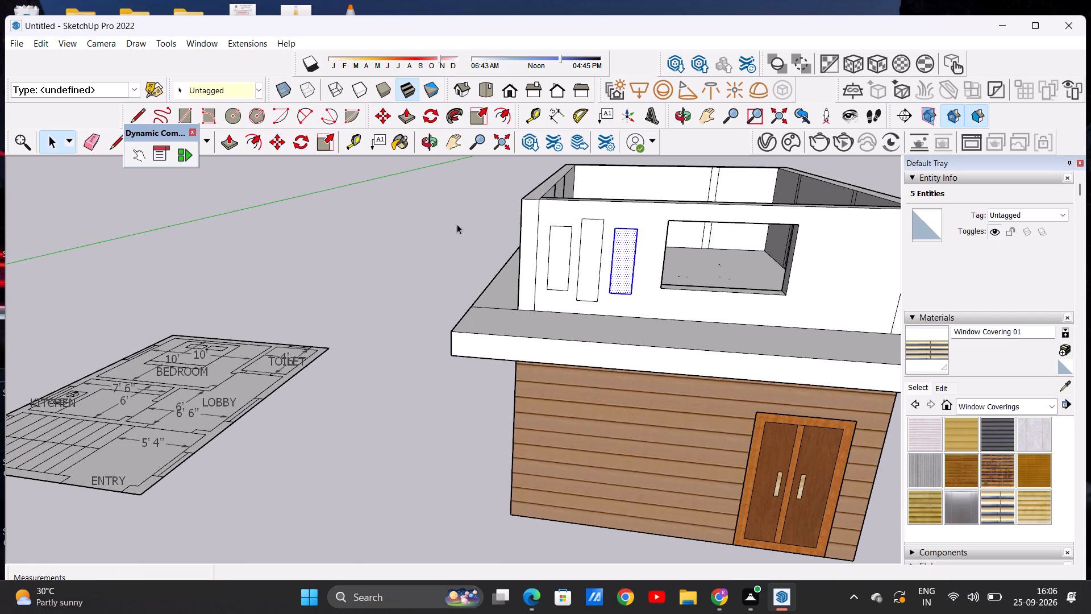
click(419, 254)
Erase the vertical edge near the door-side corner on the outer face of the raised entrance wall.
scroll(419, 254, down, 6)
scroll(682, 247, up, 6)
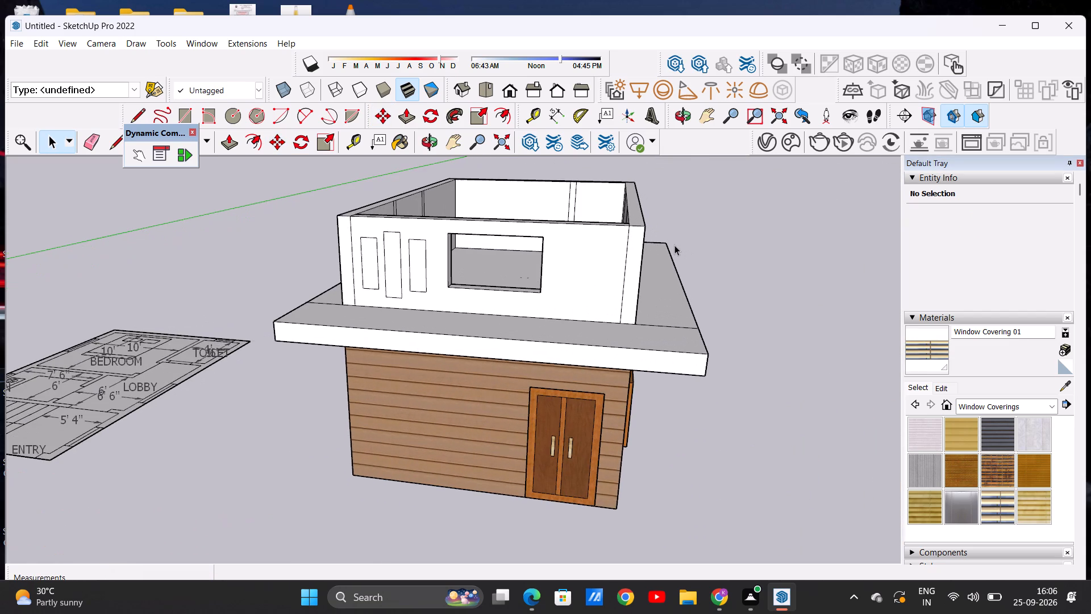
scroll(619, 253, up, 3)
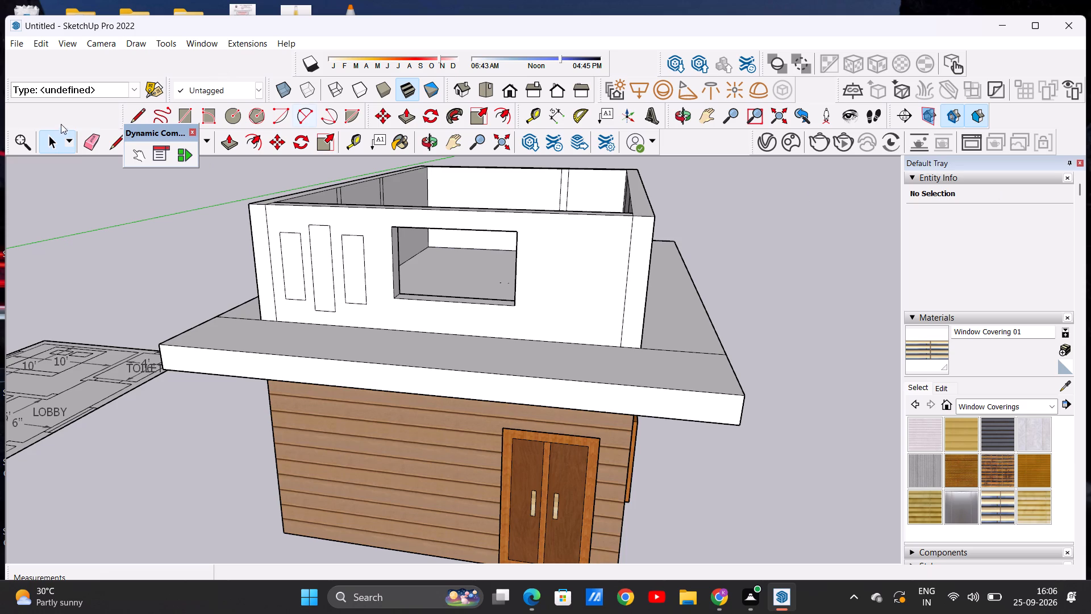
click(79, 144)
click(94, 146)
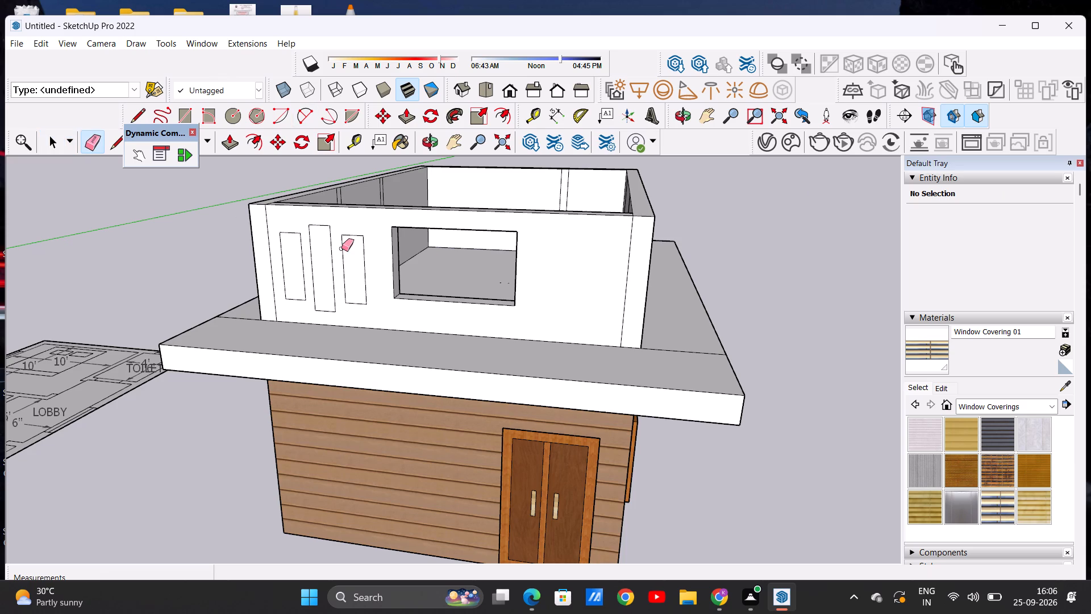
scroll(639, 250, up, 6)
drag(616, 248, 648, 250)
scroll(628, 236, down, 3)
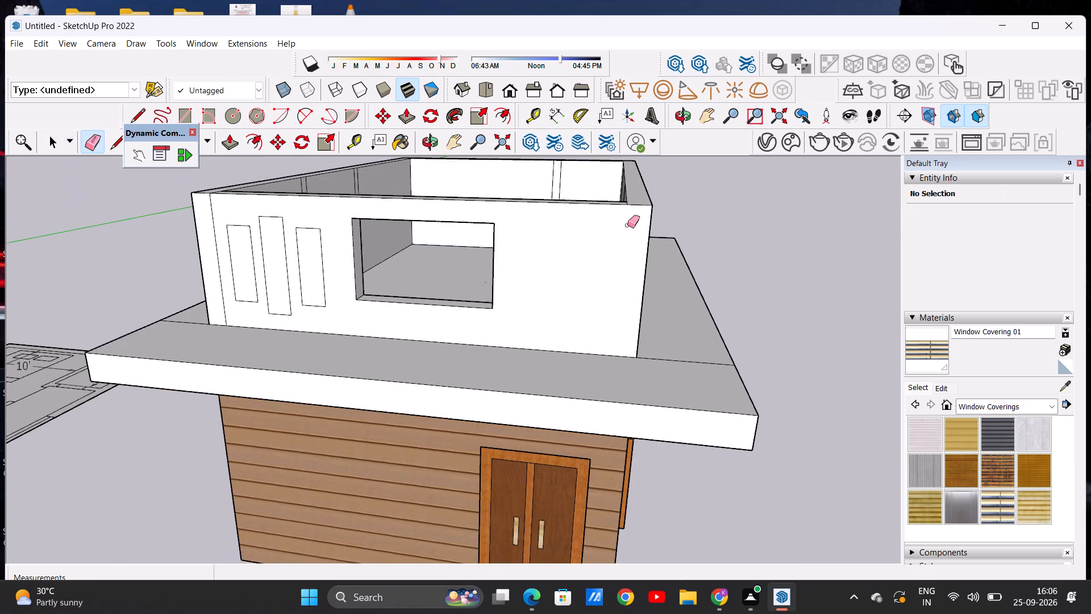
scroll(627, 225, down, 4)
middle_drag(616, 242, 621, 255)
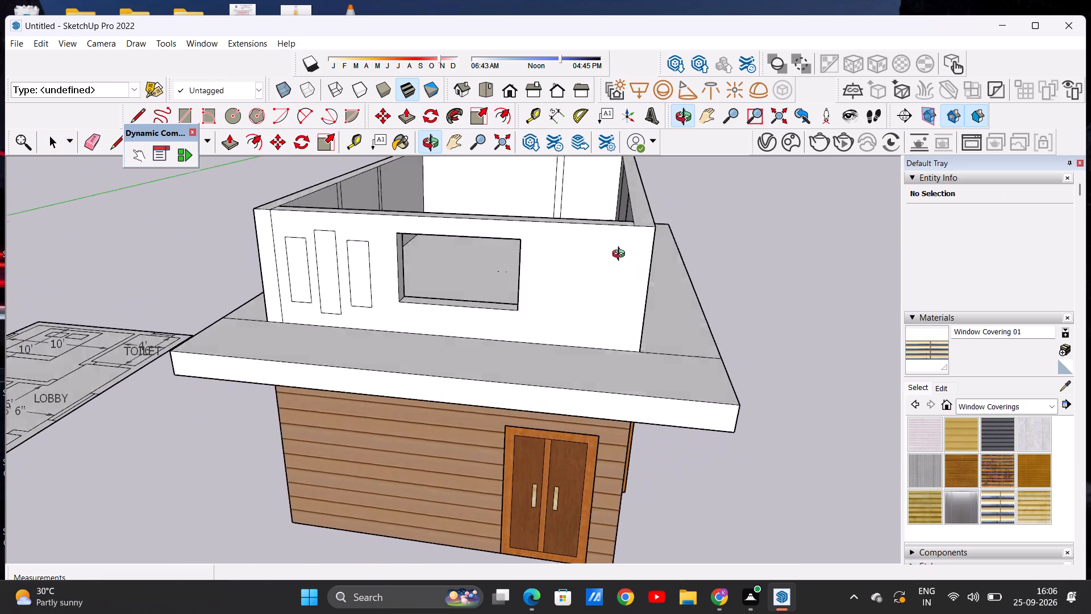
middle_drag(621, 255, 622, 249)
key(space)
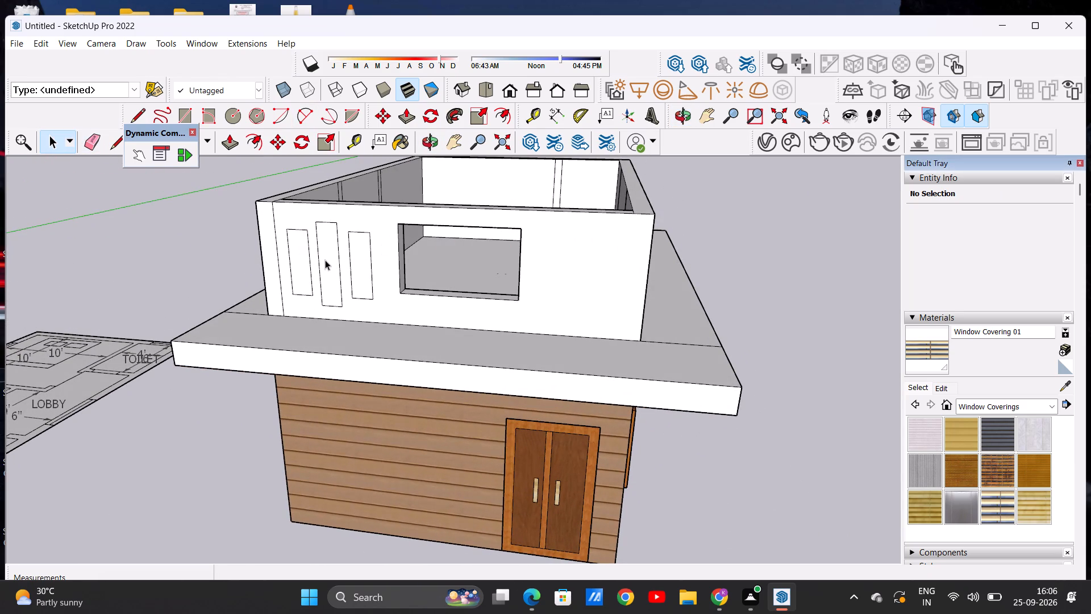
Copy the tall rectangle about 10' 6" along the raised entrance wall to the door side of the window opening.
triple_click(325, 260)
click(235, 234)
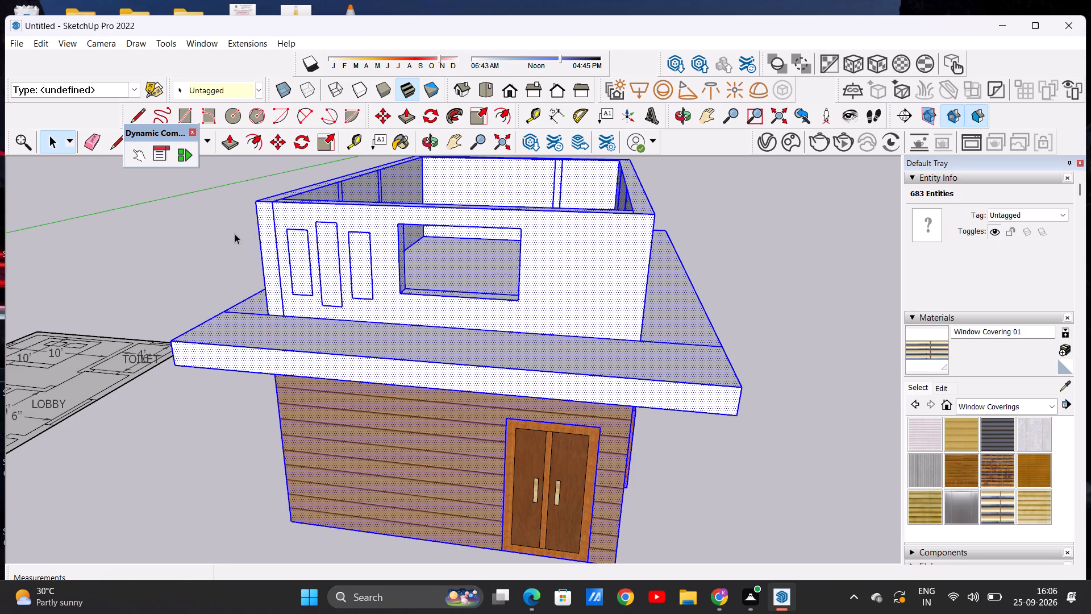
double_click(322, 250)
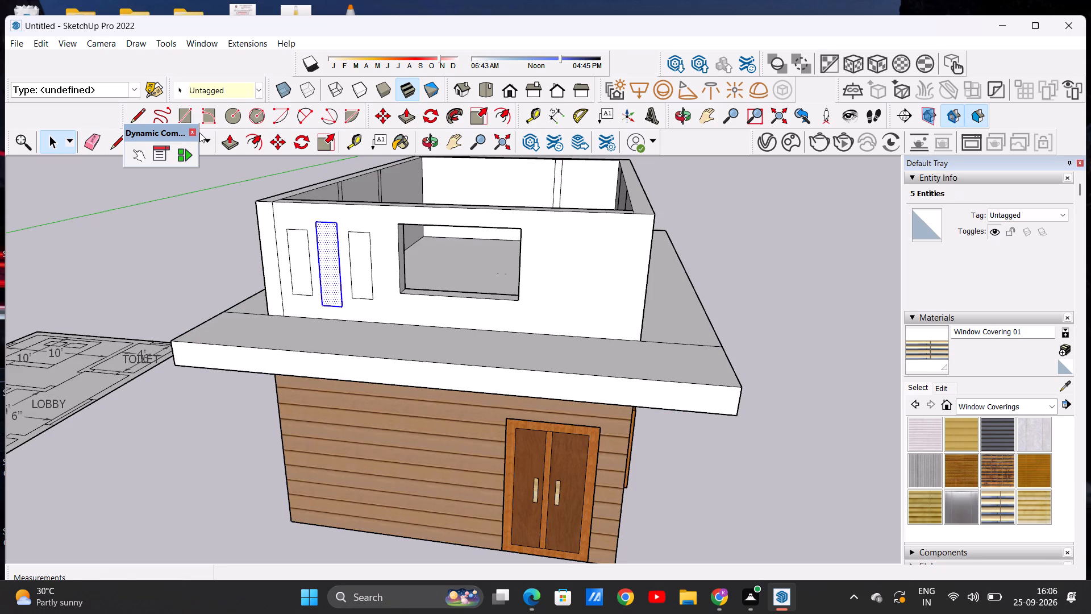
click(283, 140)
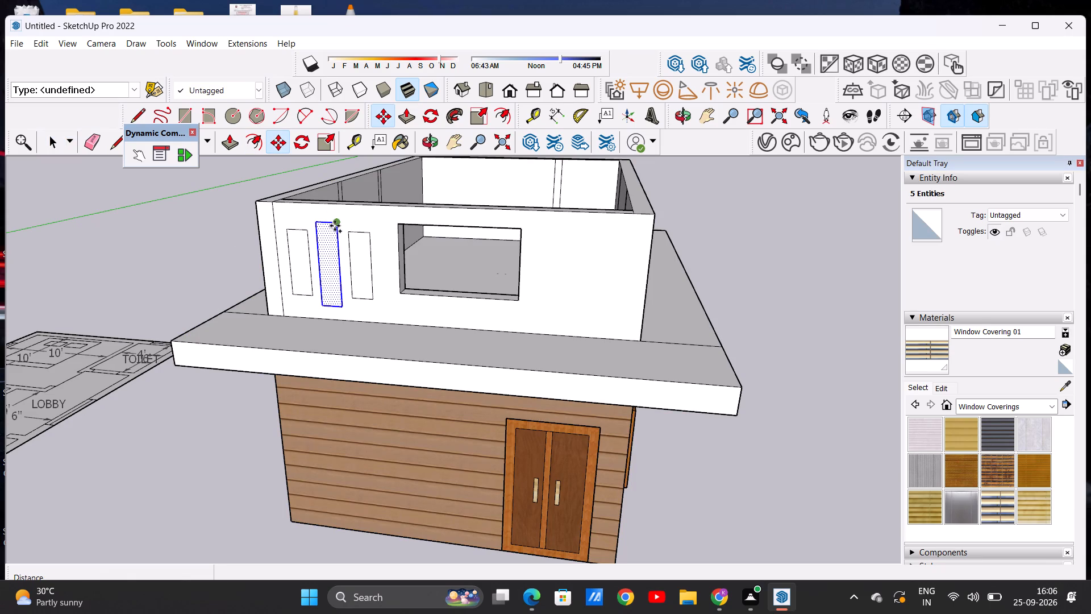
click(335, 226)
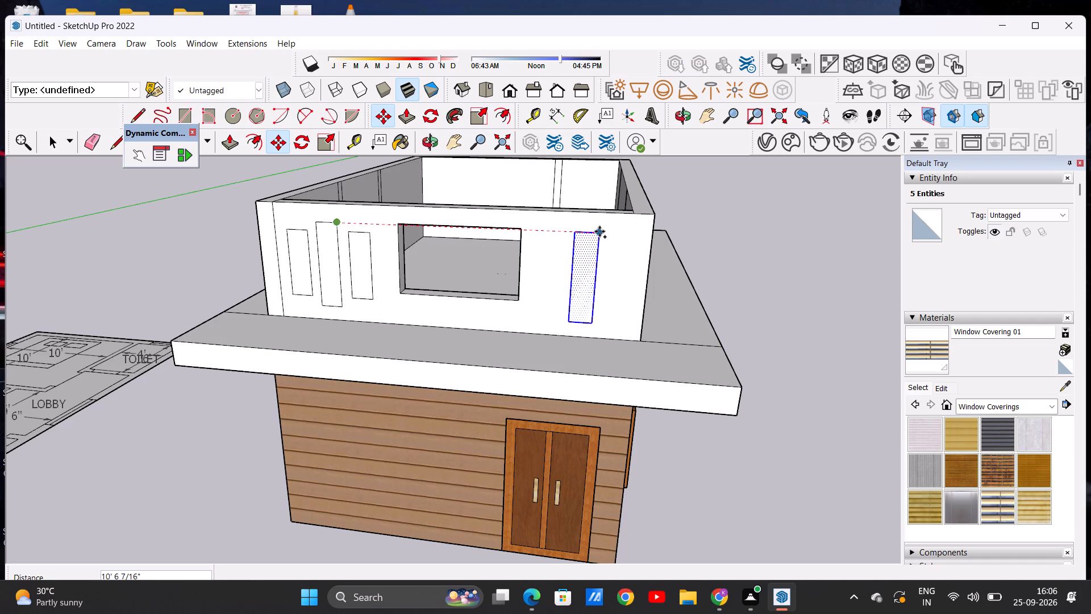
click(599, 231)
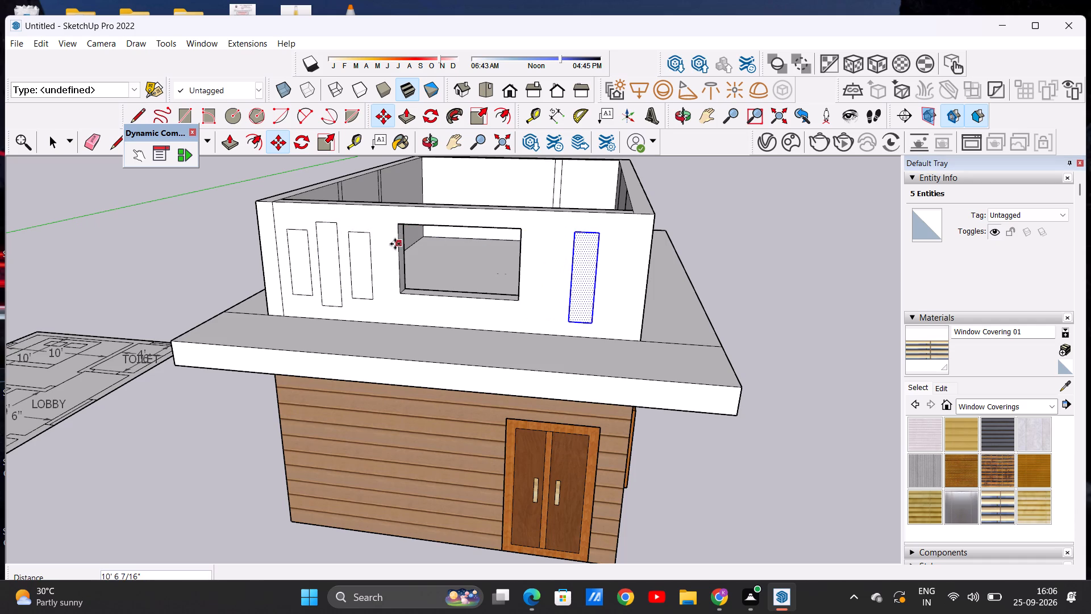
key(space)
click(185, 254)
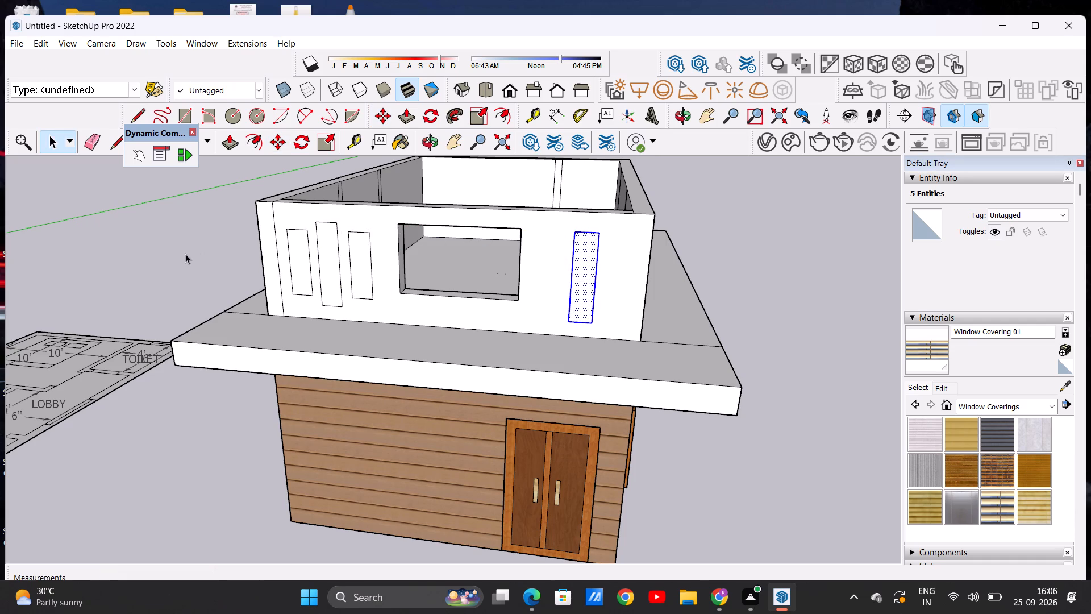
Copy the shorter rectangle beside the window opening about 10' 6" along the raised entrance wall, between the tall rectangle and the door-side corner.
click(357, 256)
double_click(357, 256)
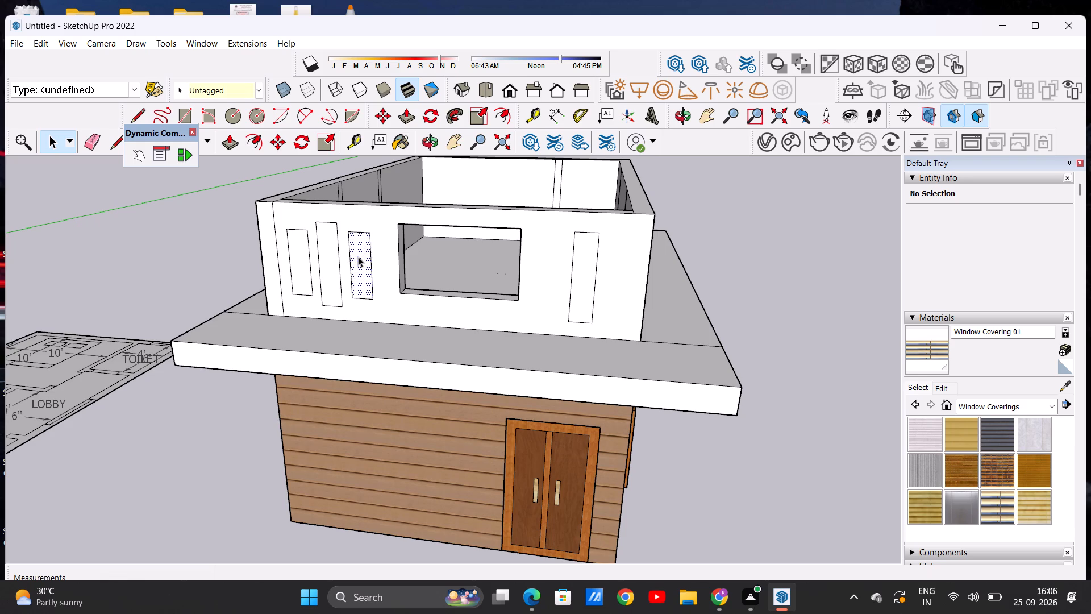
click(216, 248)
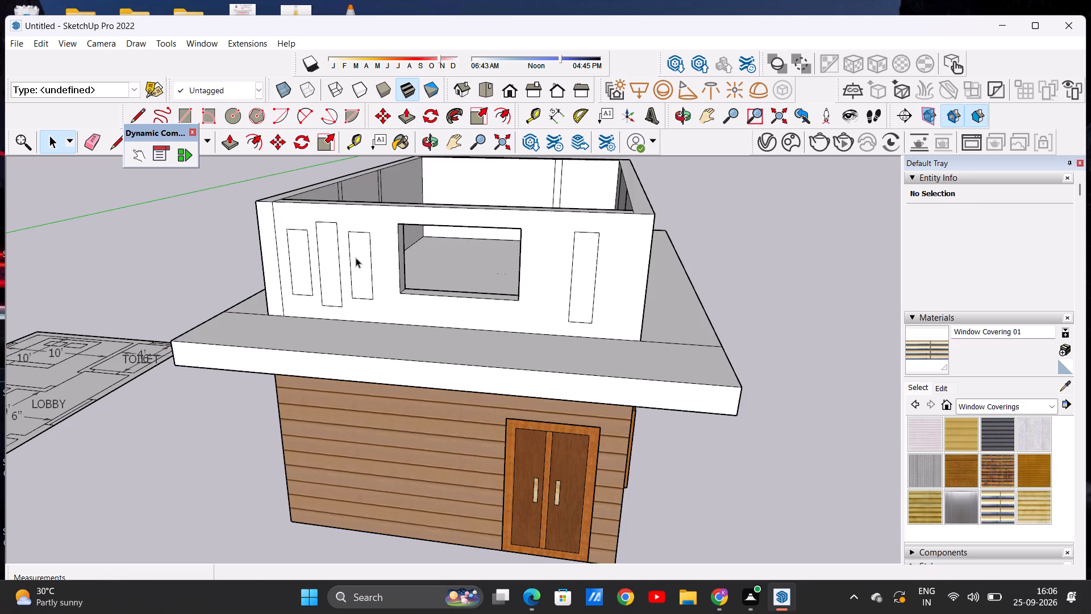
double_click(356, 258)
click(281, 145)
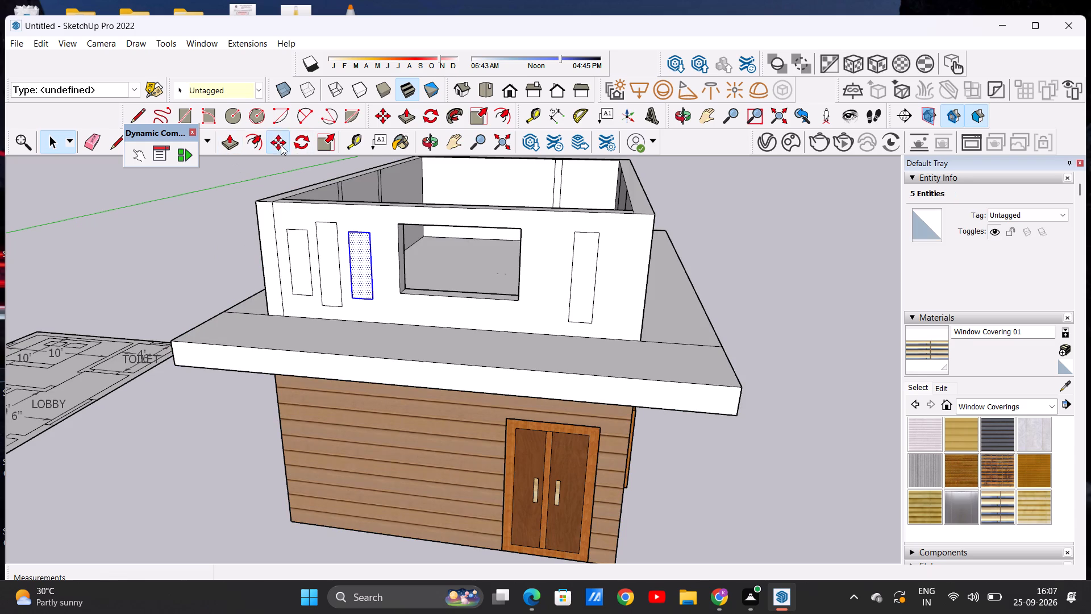
click(365, 235)
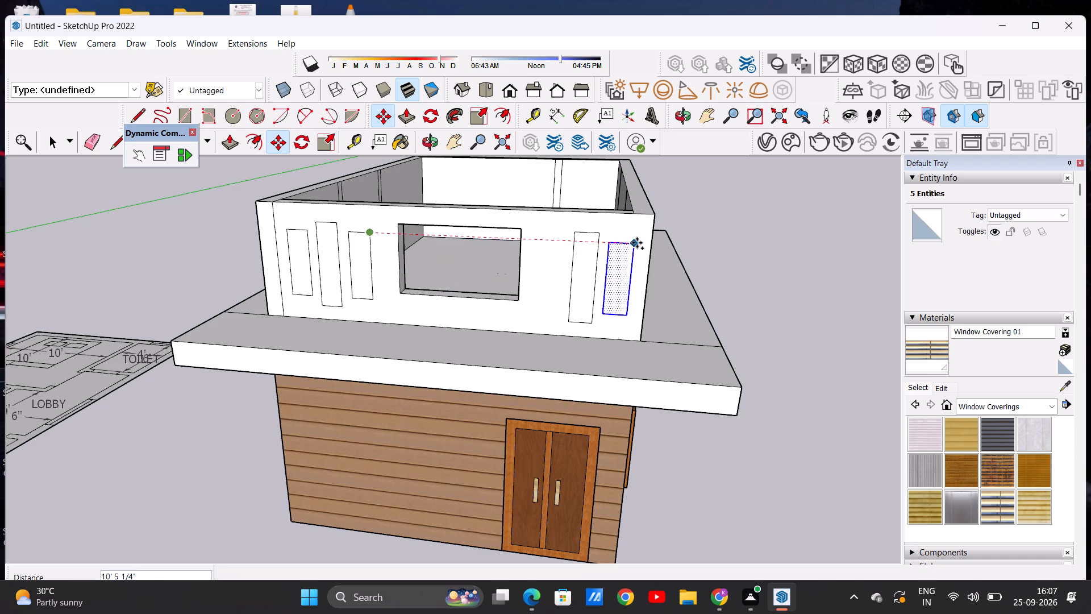
click(637, 243)
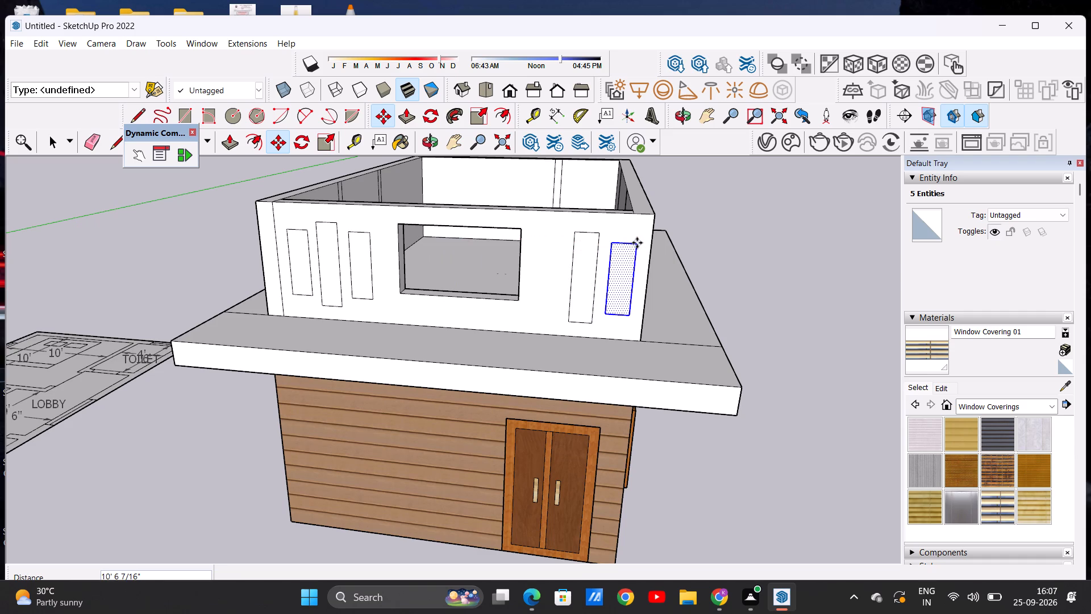
Copy the new shorter rectangle about 2' 8" back along the wall, between the window opening and the door-side tall rectangle.
click(637, 243)
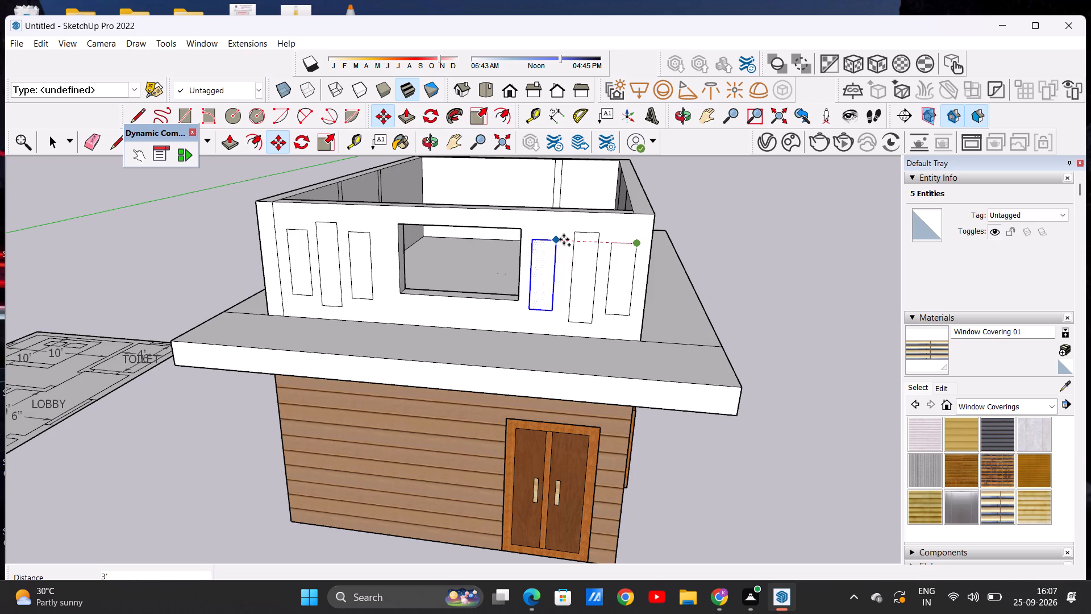
click(564, 239)
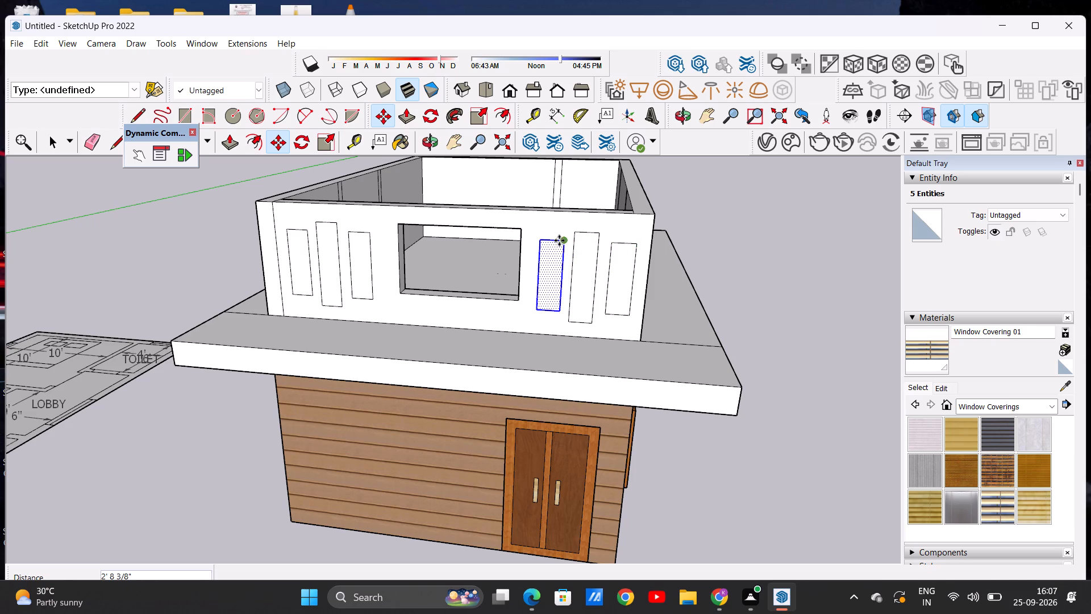
key(space)
click(759, 242)
Extrude the three narrow rectangles on the window opening's side away from the door outward by about 5 3/8".
scroll(438, 201, down, 8)
middle_drag(436, 229, 402, 255)
scroll(397, 228, up, 6)
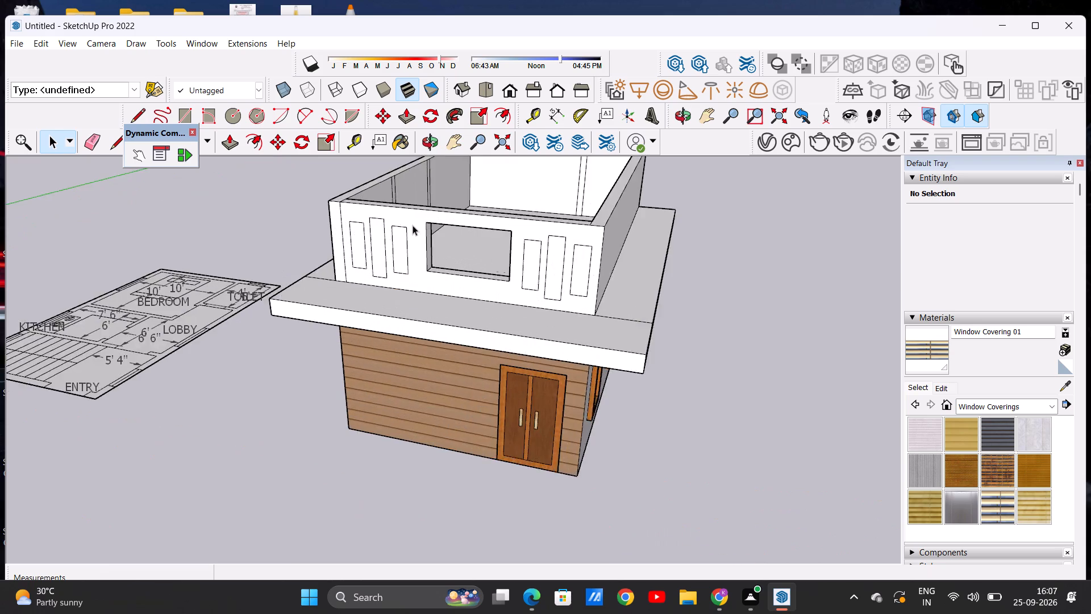
scroll(413, 225, up, 4)
click(231, 142)
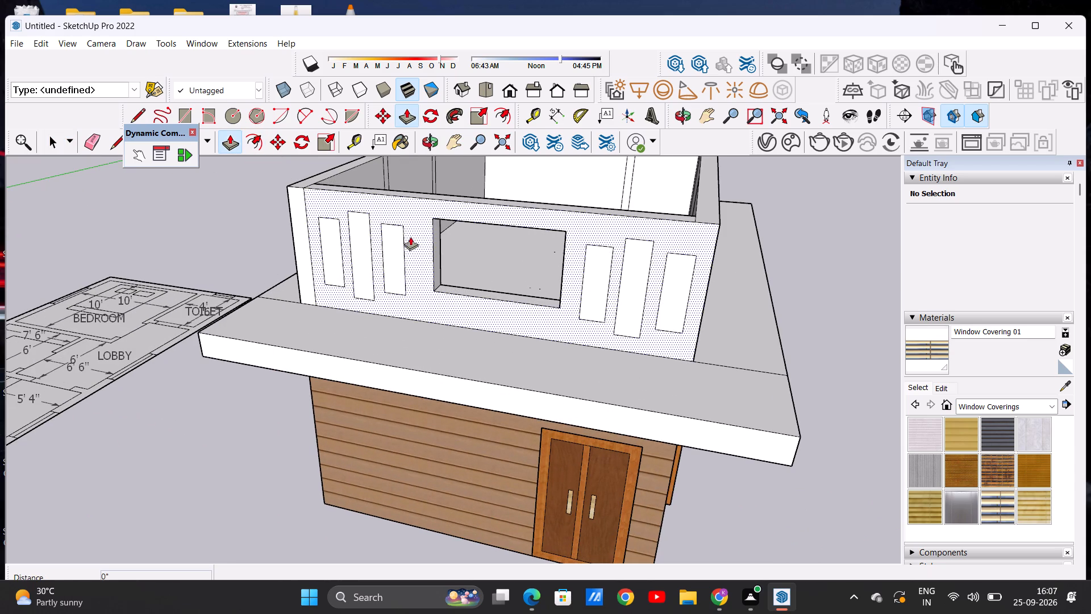
middle_drag(415, 246, 355, 258)
scroll(303, 233, up, 6)
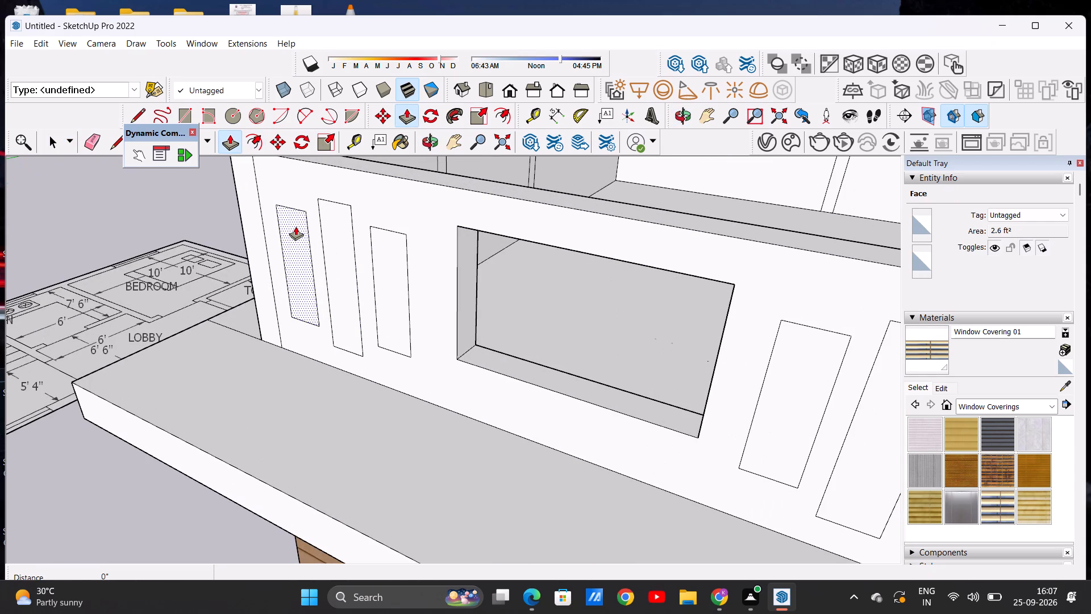
click(295, 226)
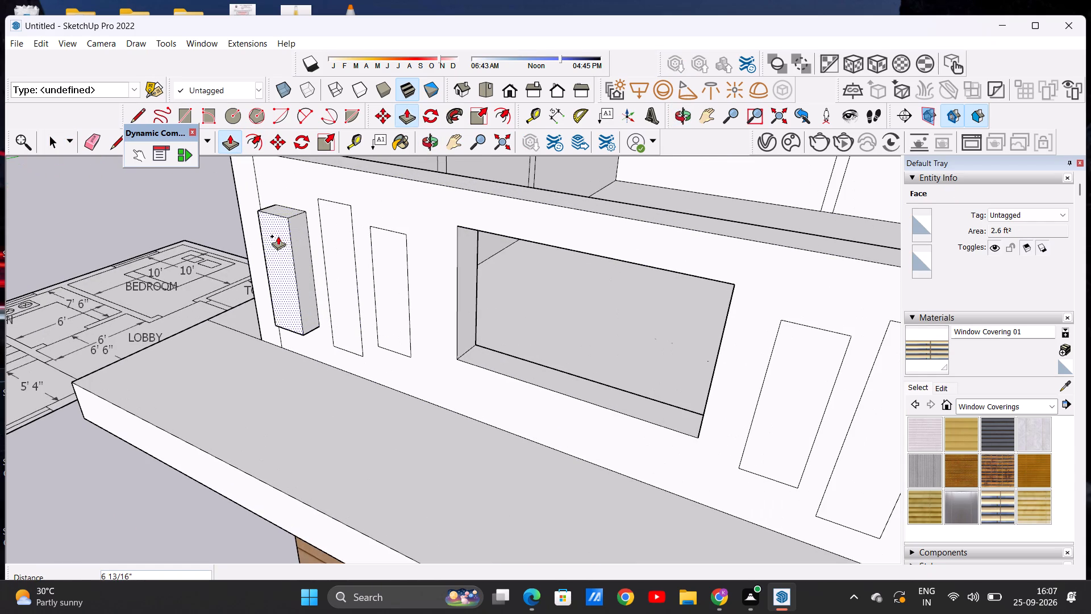
click(282, 234)
click(331, 219)
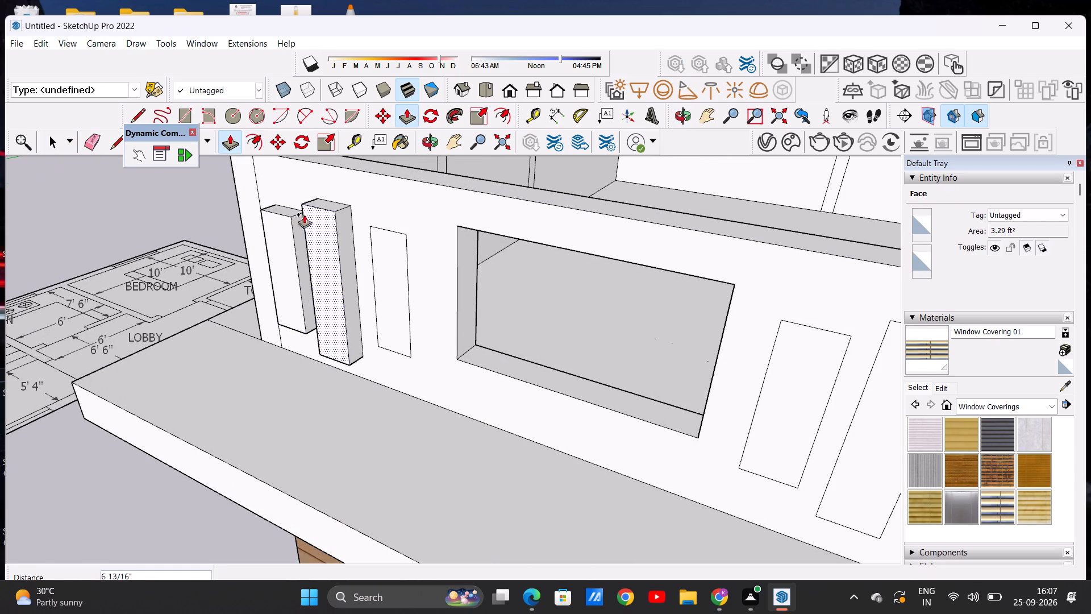
click(288, 217)
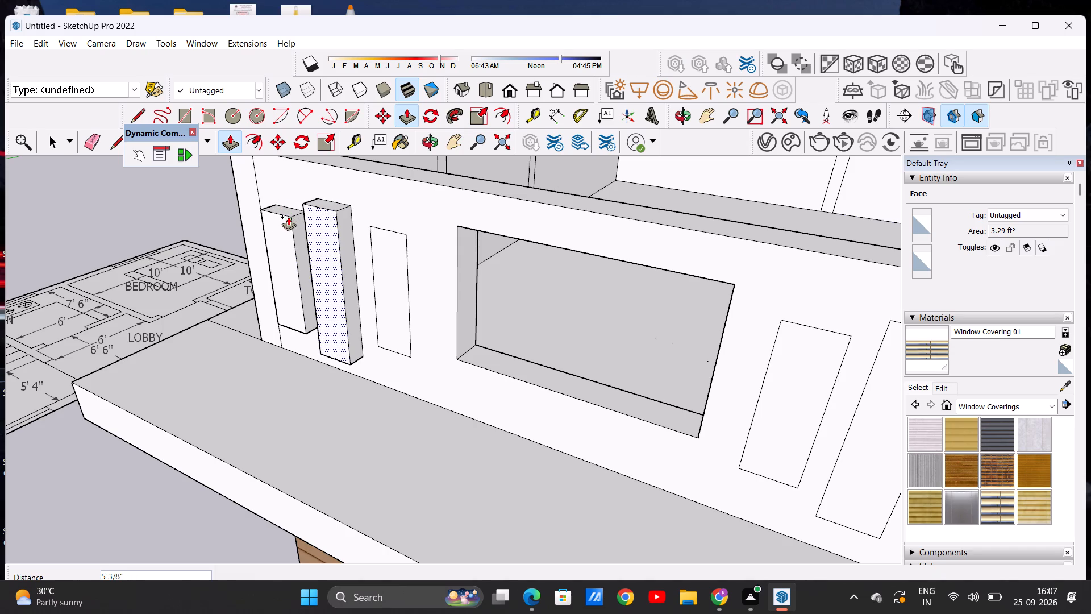
click(388, 237)
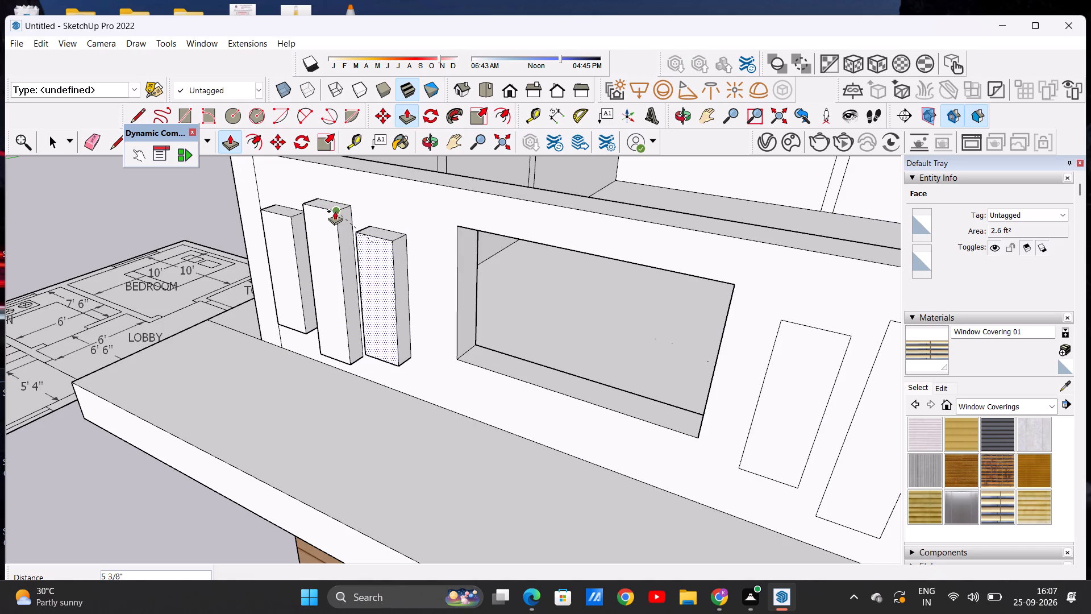
click(336, 211)
Extrude the three narrow rectangles on the door side of the window opening outward to the same 5 3/8" depth.
scroll(365, 257, down, 10)
middle_drag(464, 289, 405, 292)
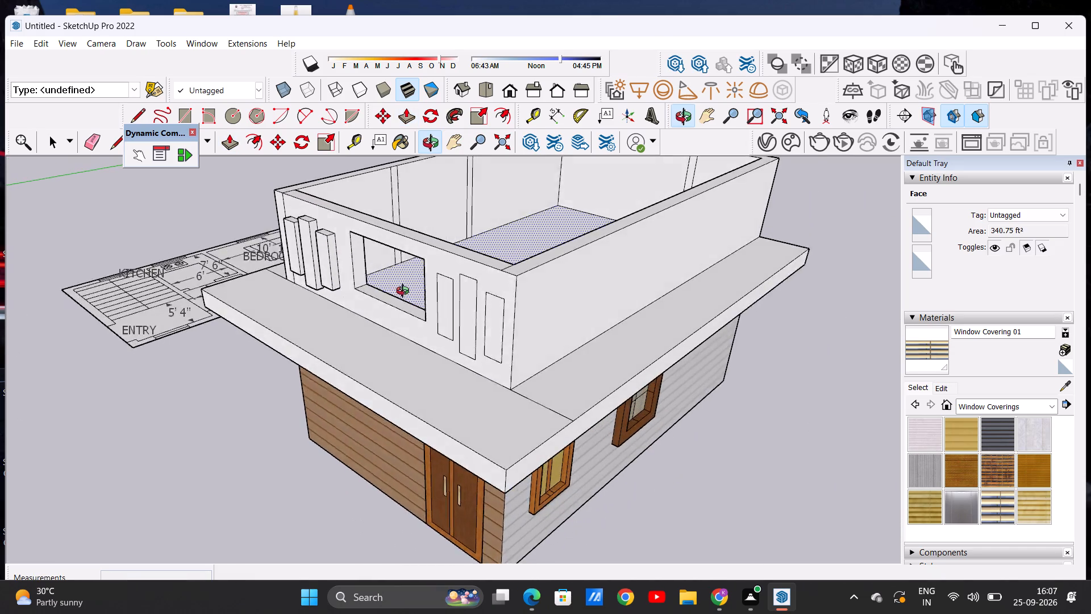
middle_drag(405, 292, 393, 292)
scroll(422, 283, up, 6)
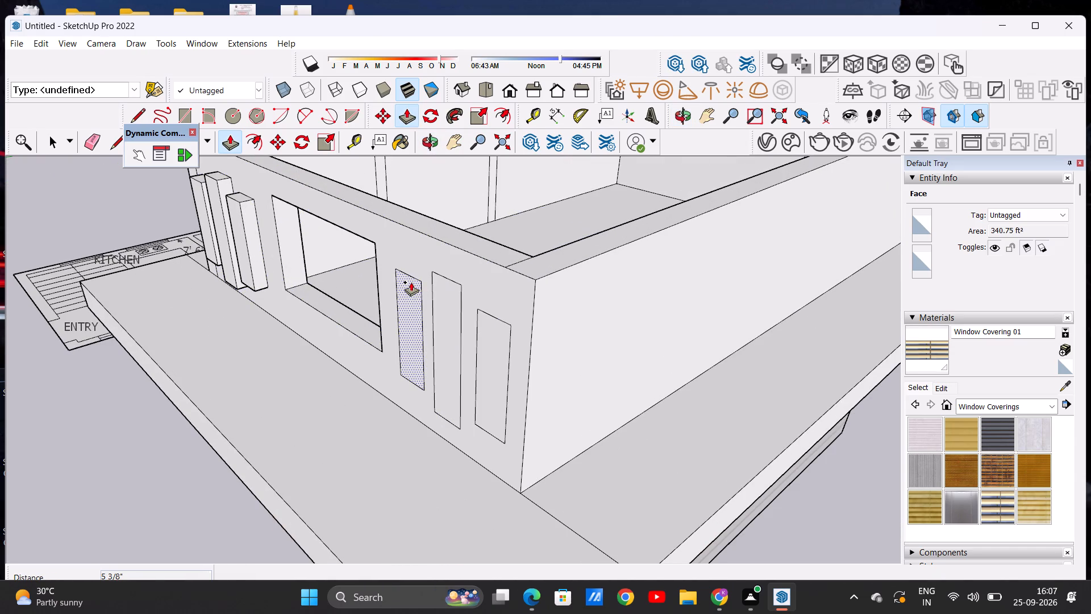
click(411, 282)
click(241, 201)
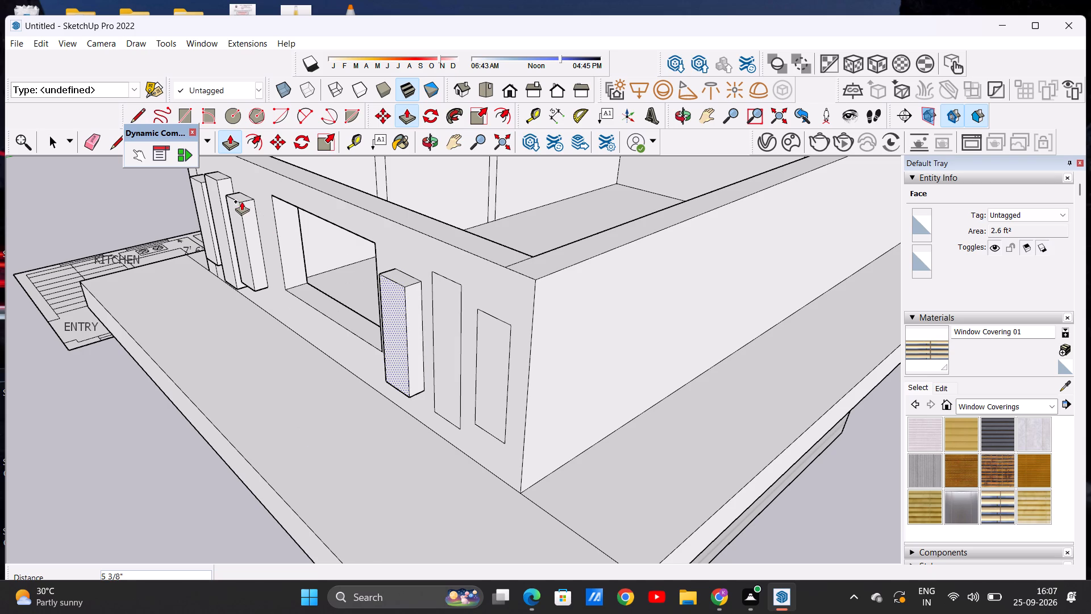
click(444, 282)
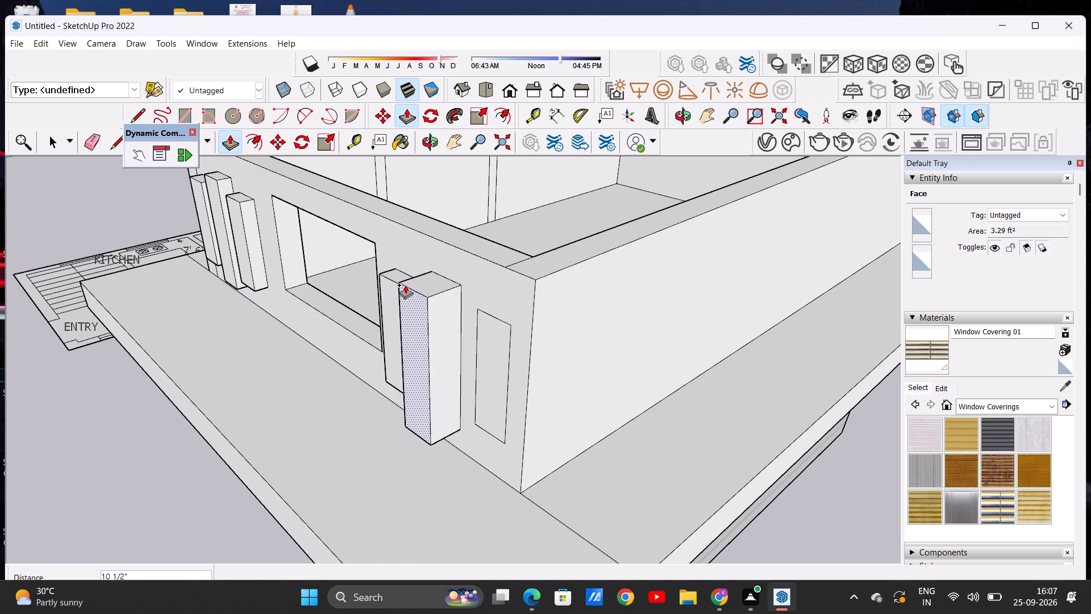
click(405, 287)
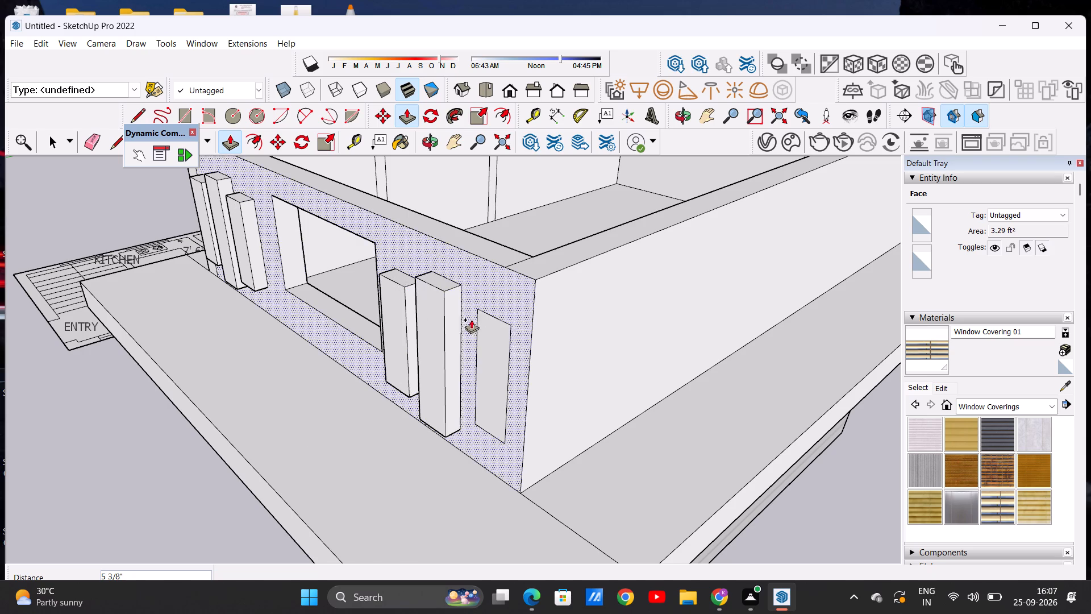
click(485, 321)
click(445, 291)
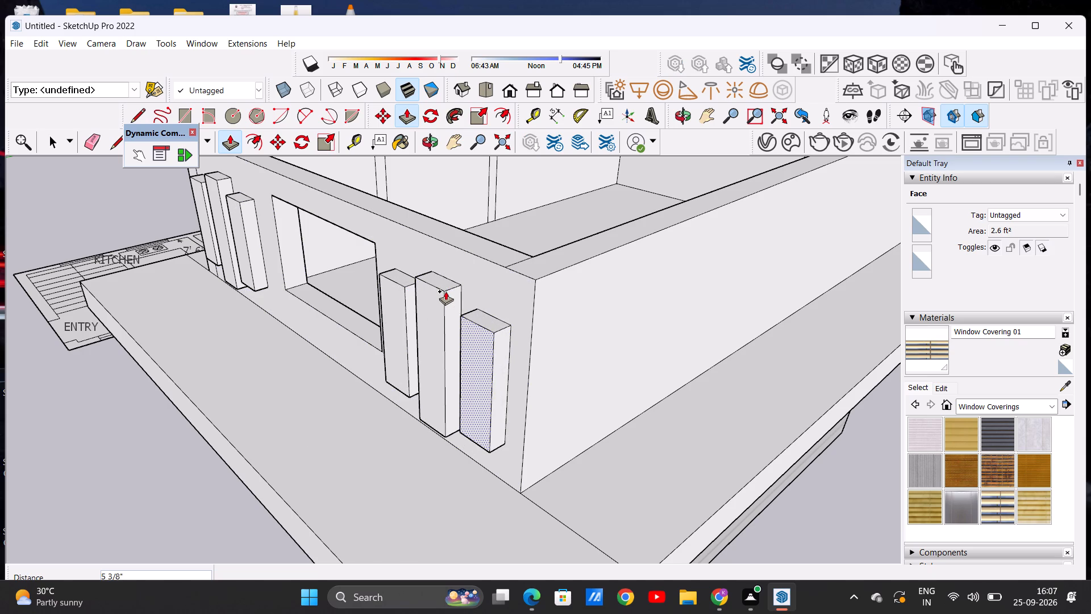
key(space)
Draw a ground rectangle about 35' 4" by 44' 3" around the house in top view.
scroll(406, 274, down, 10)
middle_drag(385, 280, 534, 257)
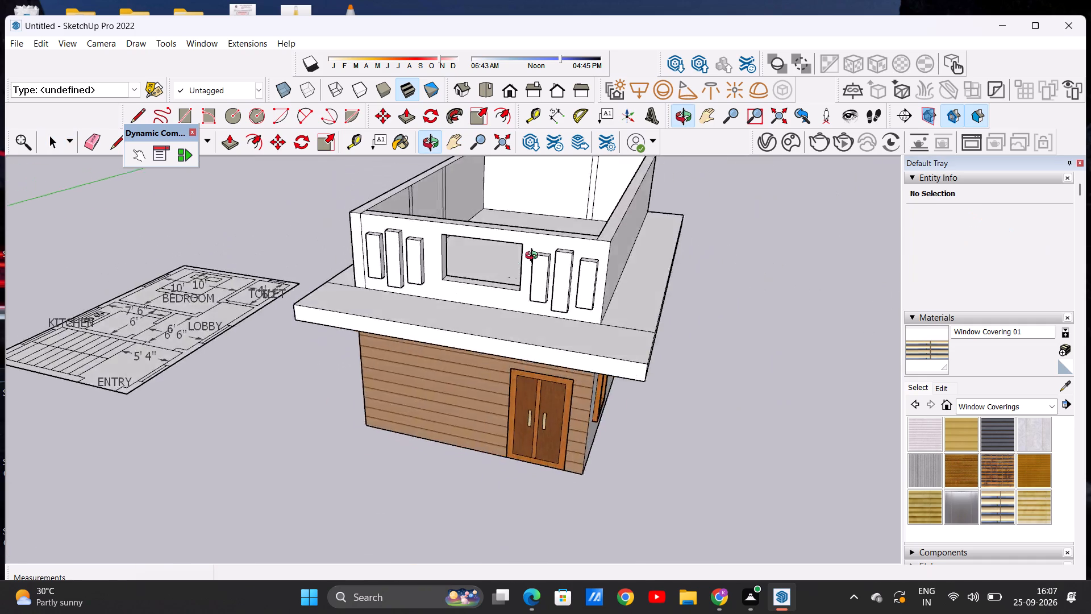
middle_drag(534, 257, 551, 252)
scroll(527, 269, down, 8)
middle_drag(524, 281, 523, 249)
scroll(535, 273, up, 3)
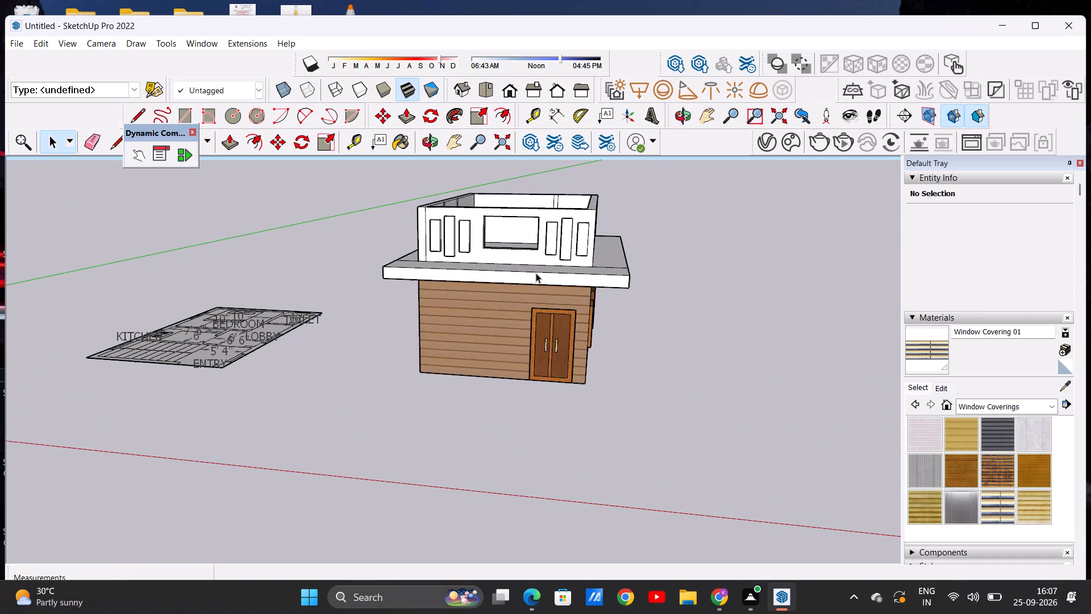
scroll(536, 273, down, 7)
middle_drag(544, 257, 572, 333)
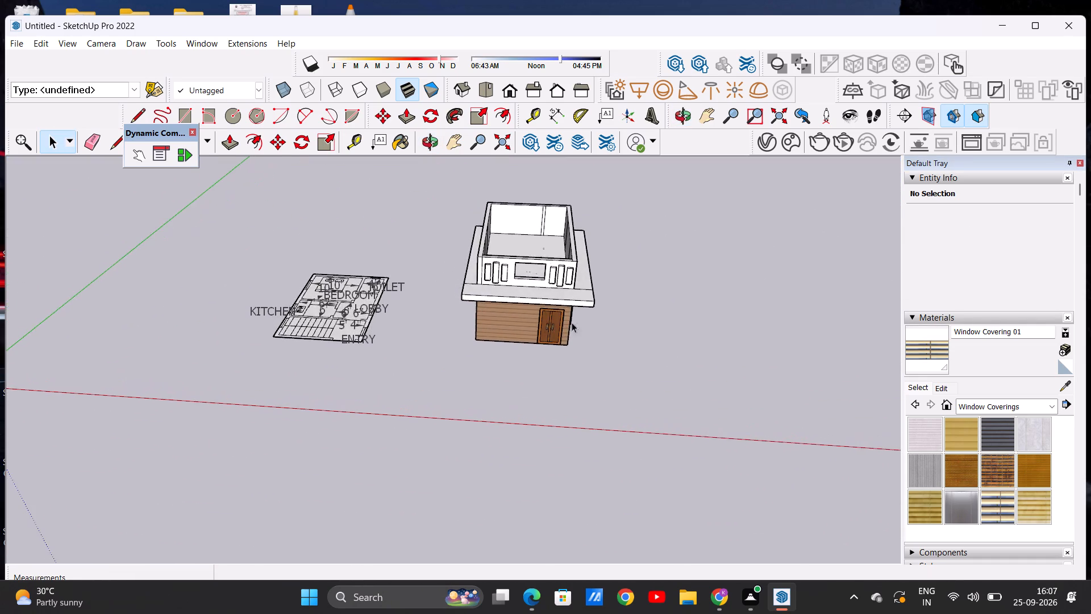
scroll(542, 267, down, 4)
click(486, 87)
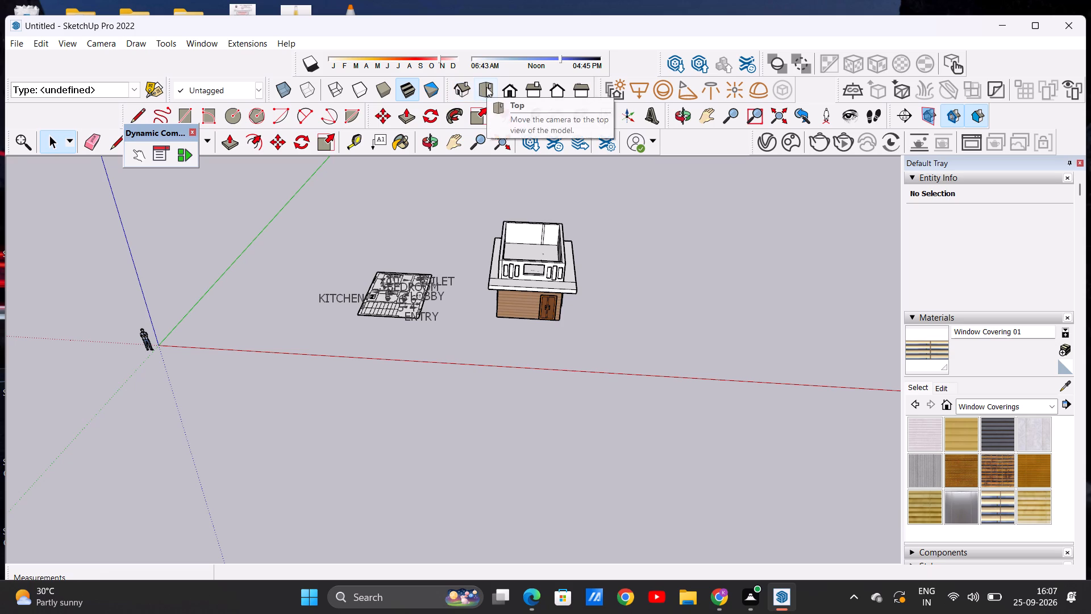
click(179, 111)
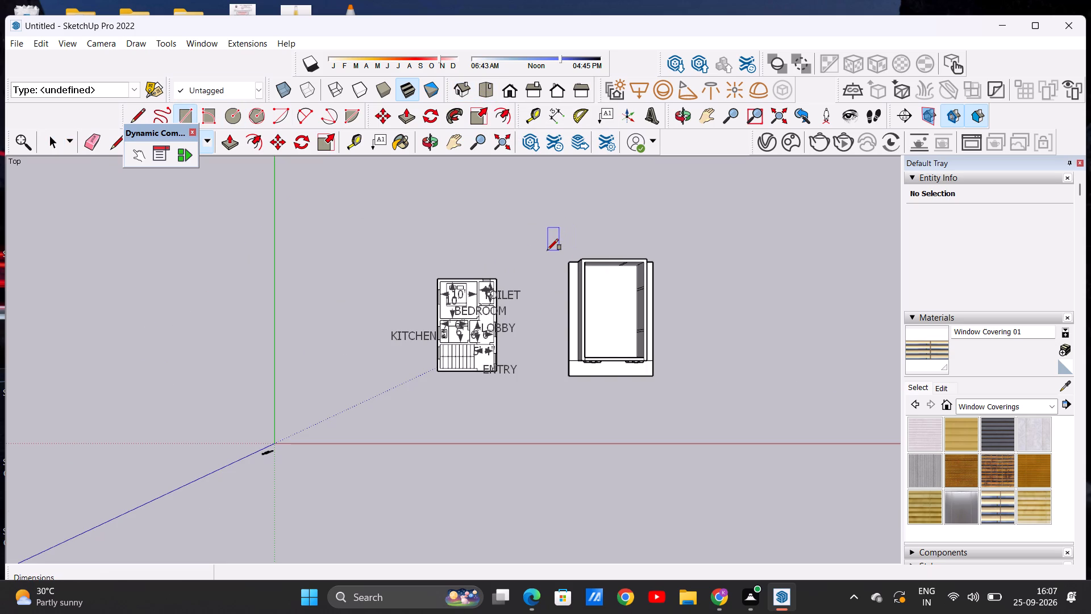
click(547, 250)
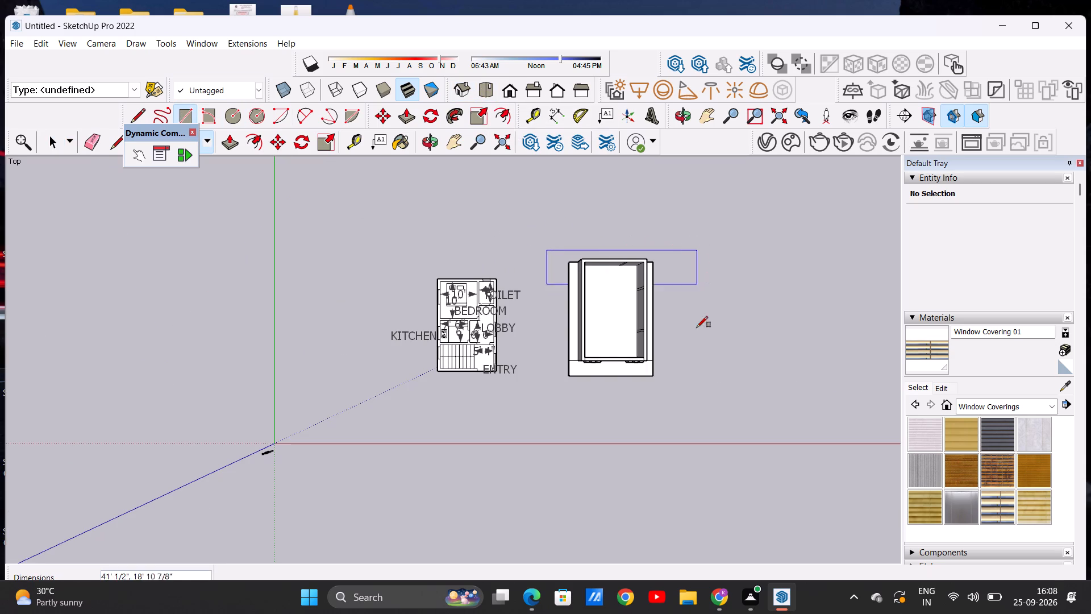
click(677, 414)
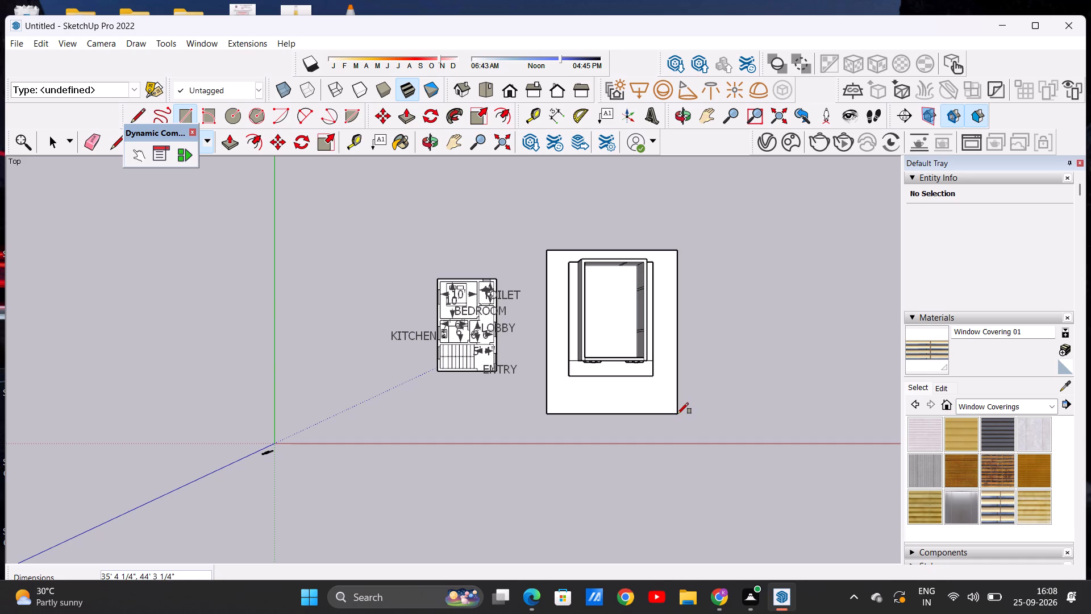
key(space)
Examine the ground rectangle's extent around the house from several angles.
middle_drag(647, 432, 615, 160)
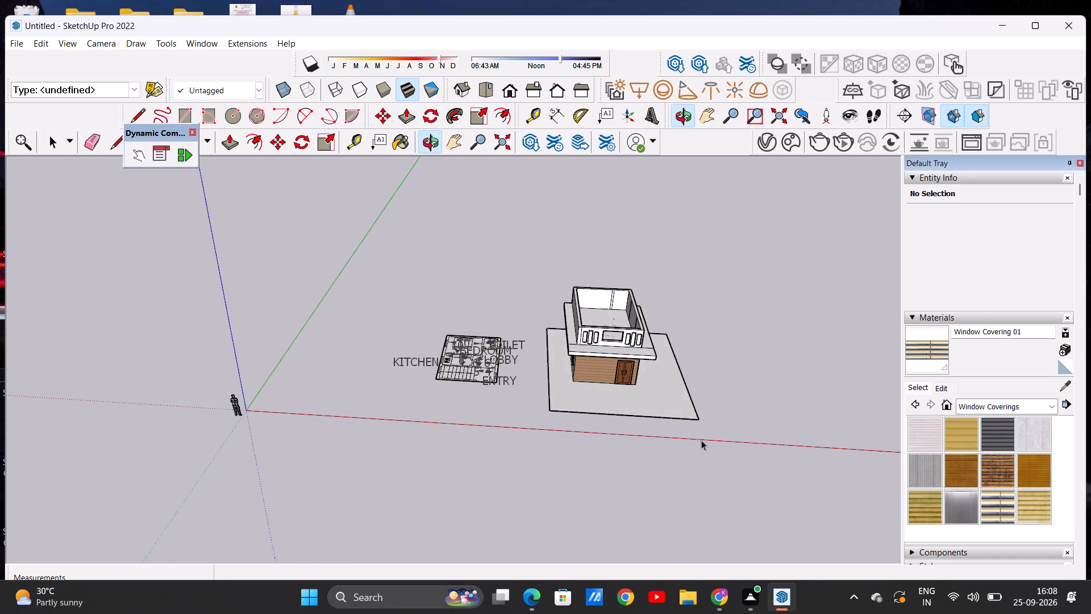
middle_drag(670, 407, 639, 321)
scroll(617, 351, up, 12)
scroll(590, 381, down, 6)
middle_drag(588, 391, 603, 470)
scroll(628, 453, up, 4)
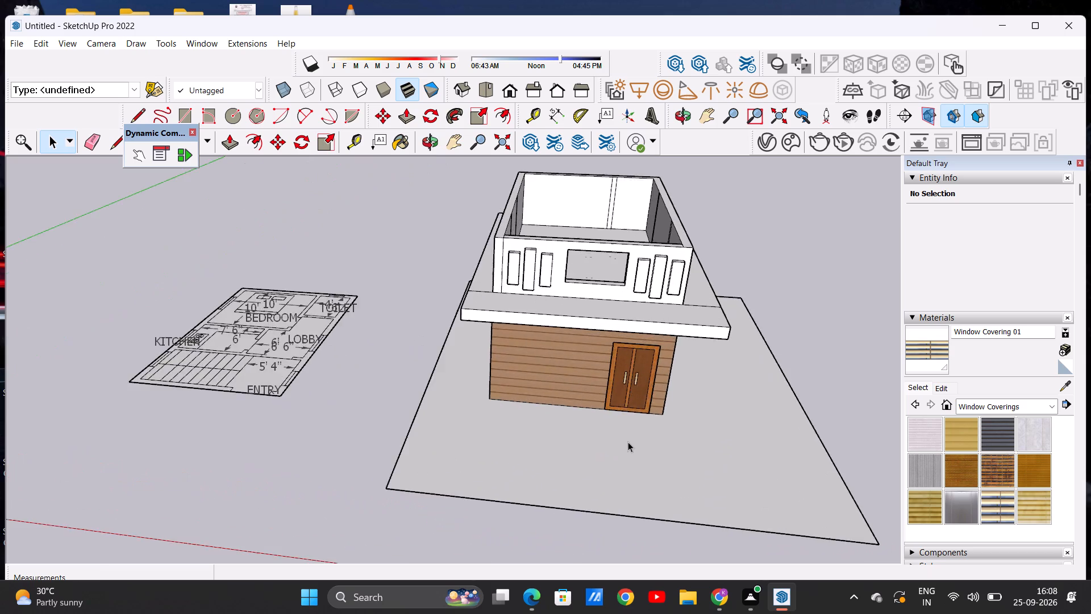
scroll(590, 429, down, 5)
scroll(614, 345, up, 1)
middle_drag(614, 345, 593, 261)
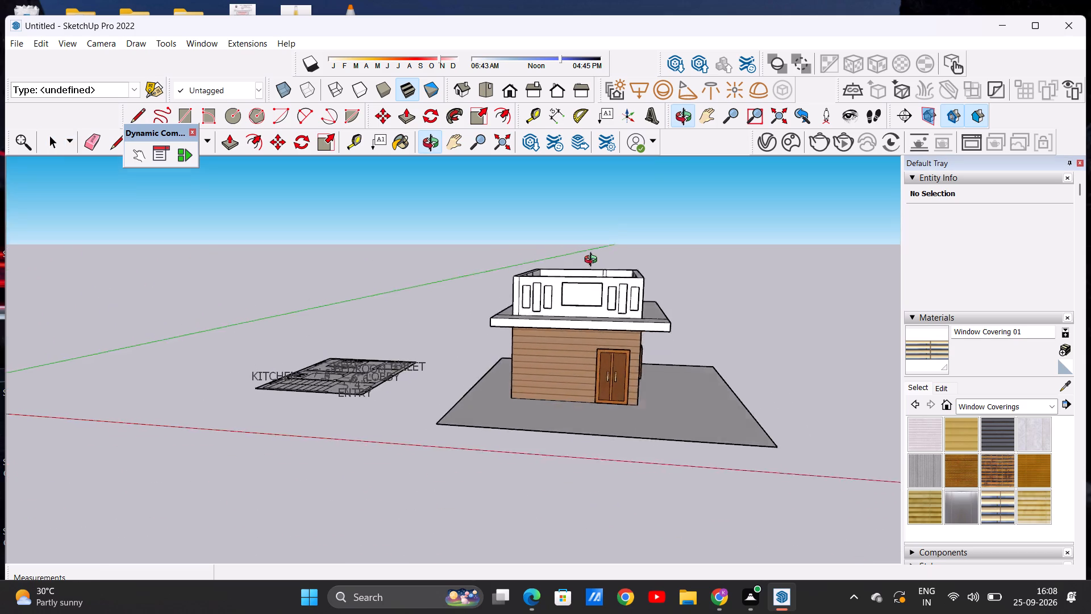
middle_drag(593, 261, 587, 275)
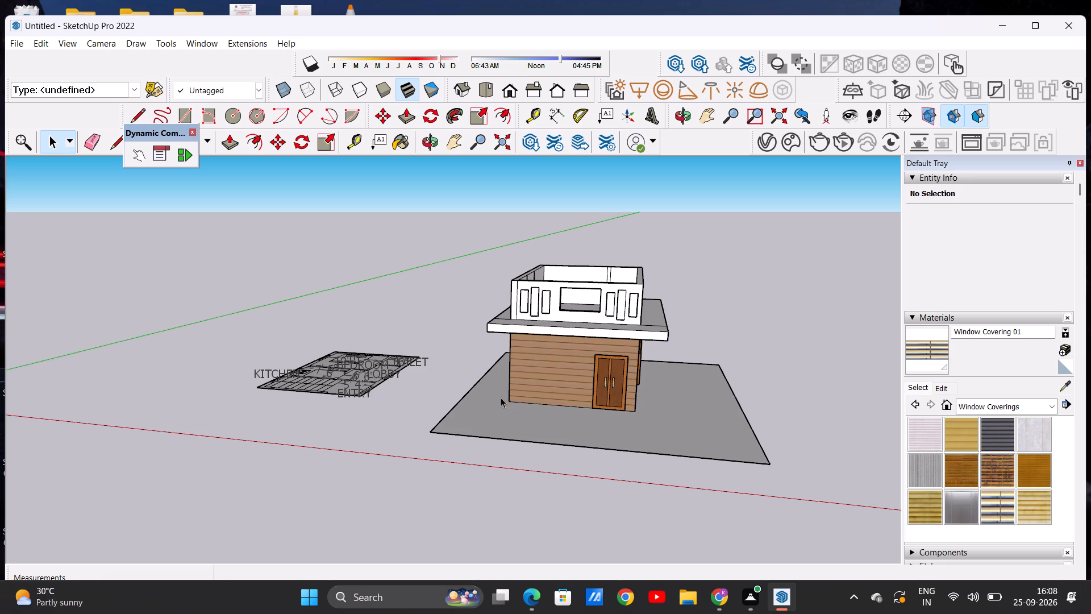
middle_drag(520, 412, 554, 446)
middle_click(519, 449)
scroll(548, 372, down, 3)
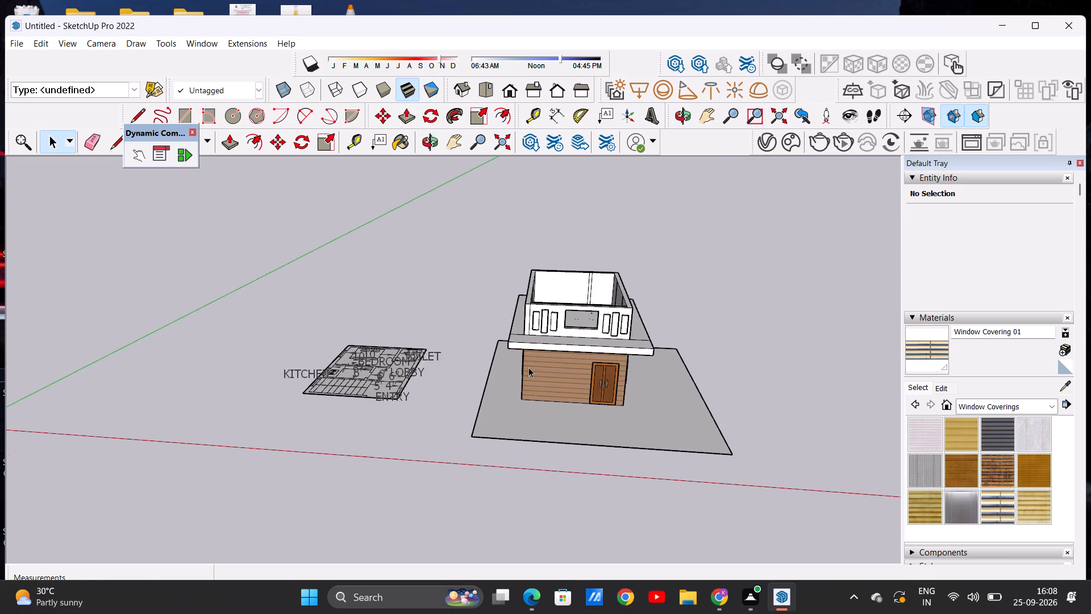
middle_drag(537, 370, 543, 387)
scroll(547, 397, down, 3)
scroll(591, 409, up, 2)
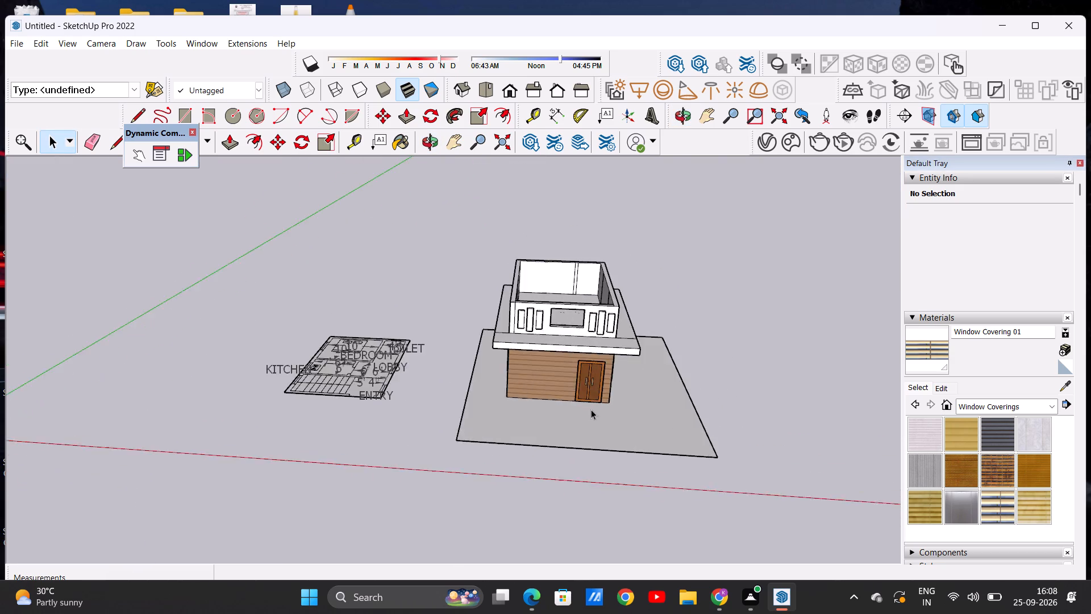
scroll(591, 409, up, 3)
scroll(573, 409, down, 4)
middle_drag(580, 397, 599, 451)
scroll(597, 440, up, 3)
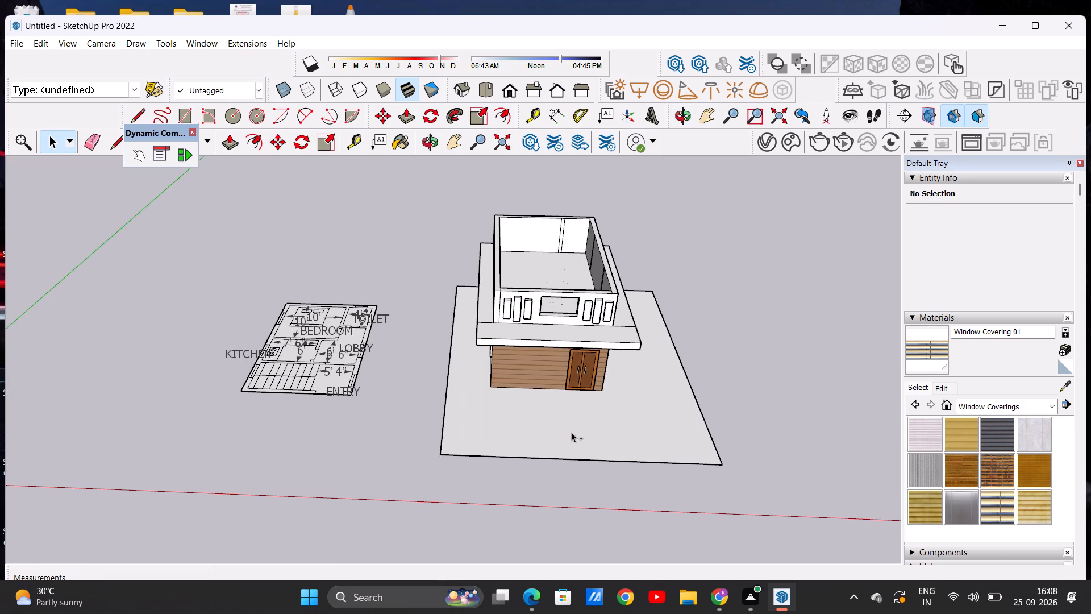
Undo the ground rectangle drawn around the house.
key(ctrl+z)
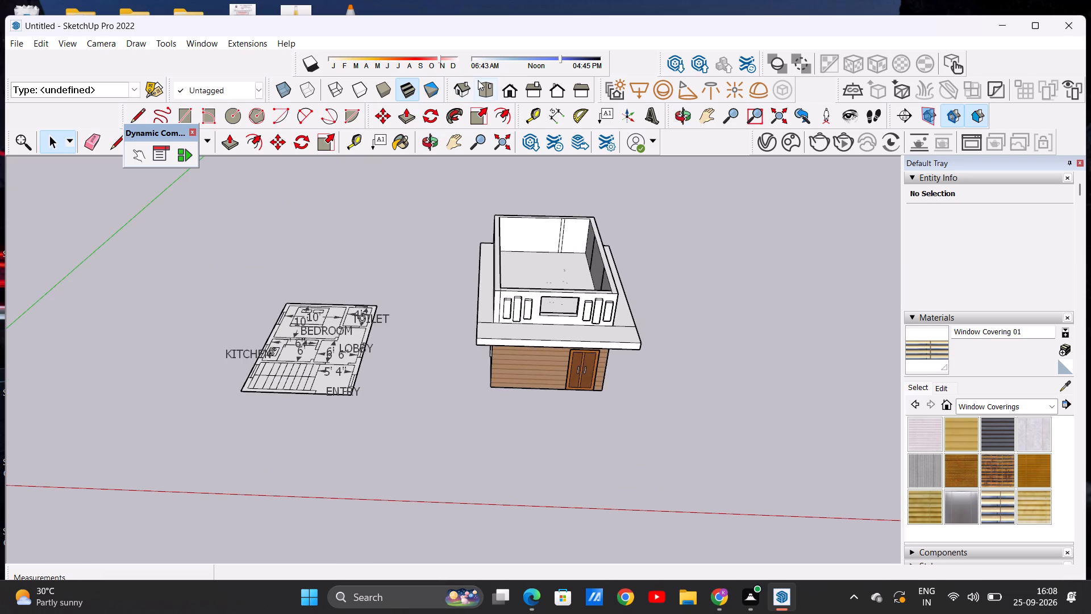
Draw a ground rectangle about 34' by 45' around the house in top view, extending furthest in front of the entrance.
click(481, 83)
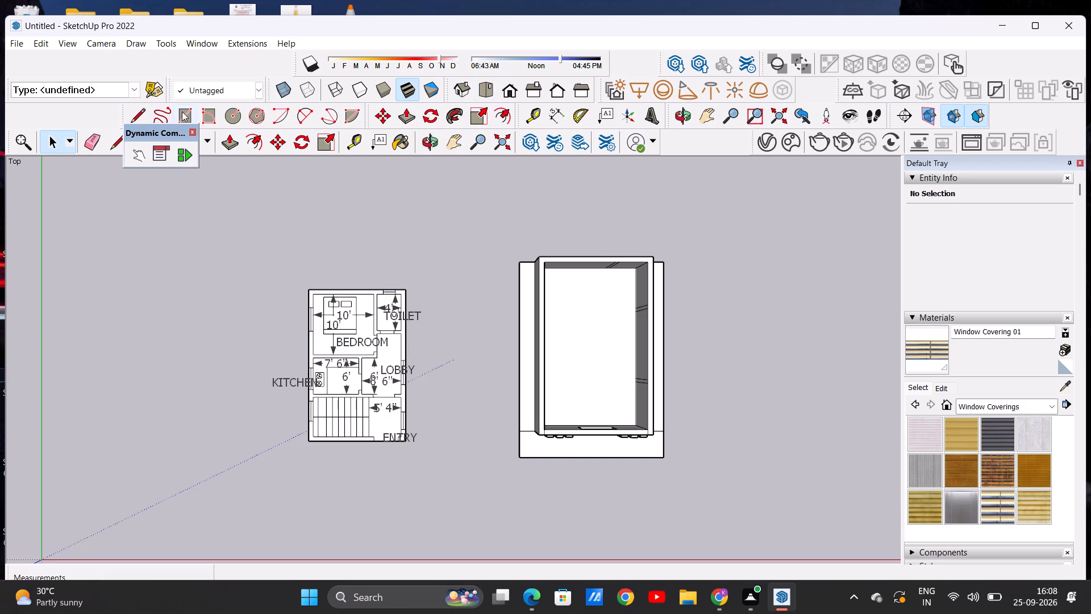
click(181, 111)
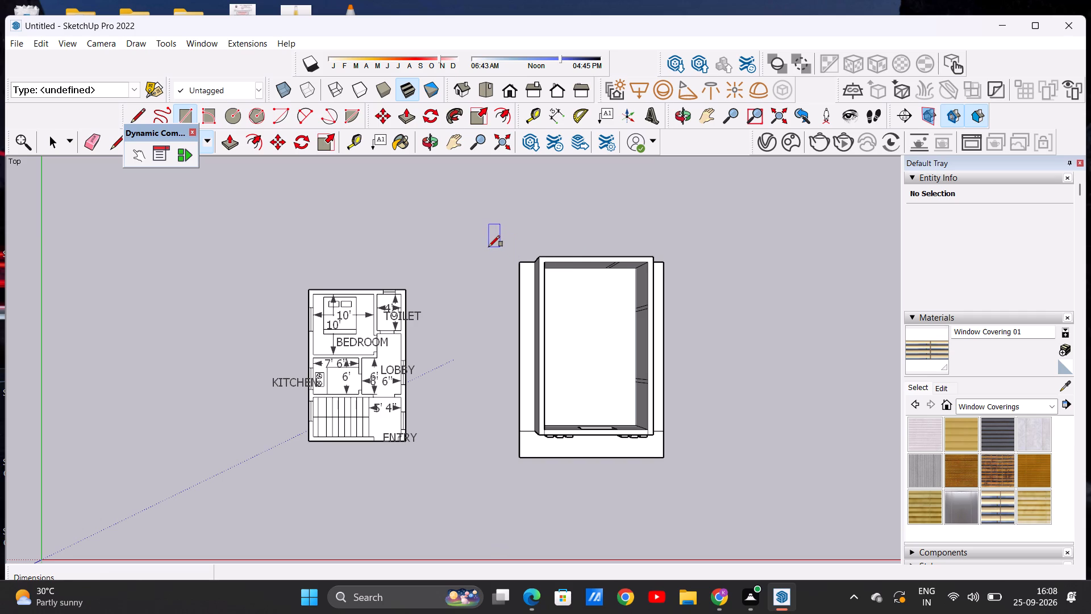
click(489, 247)
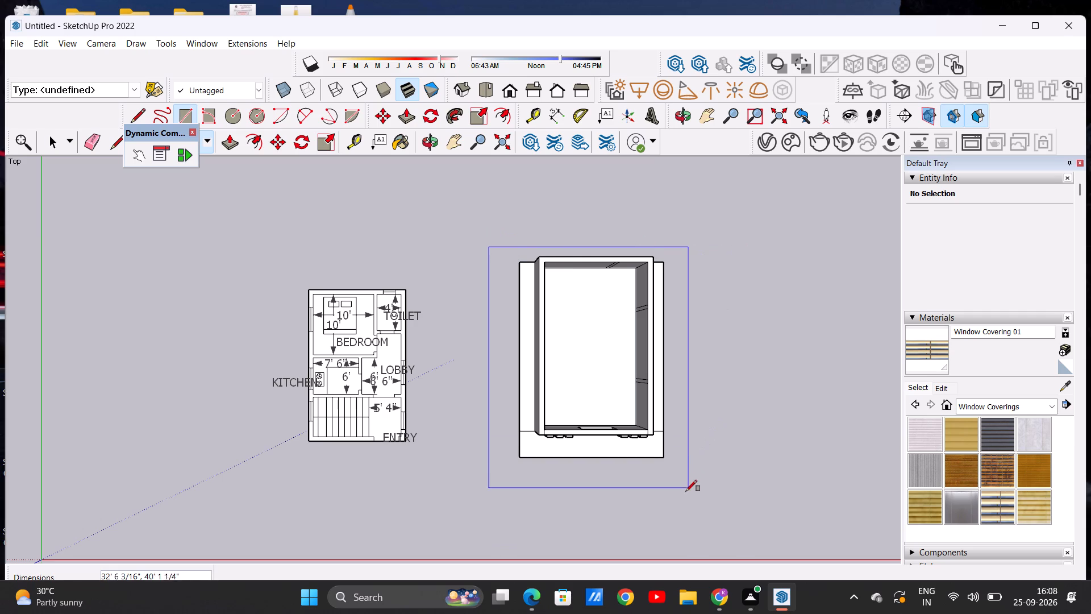
click(696, 521)
key(space)
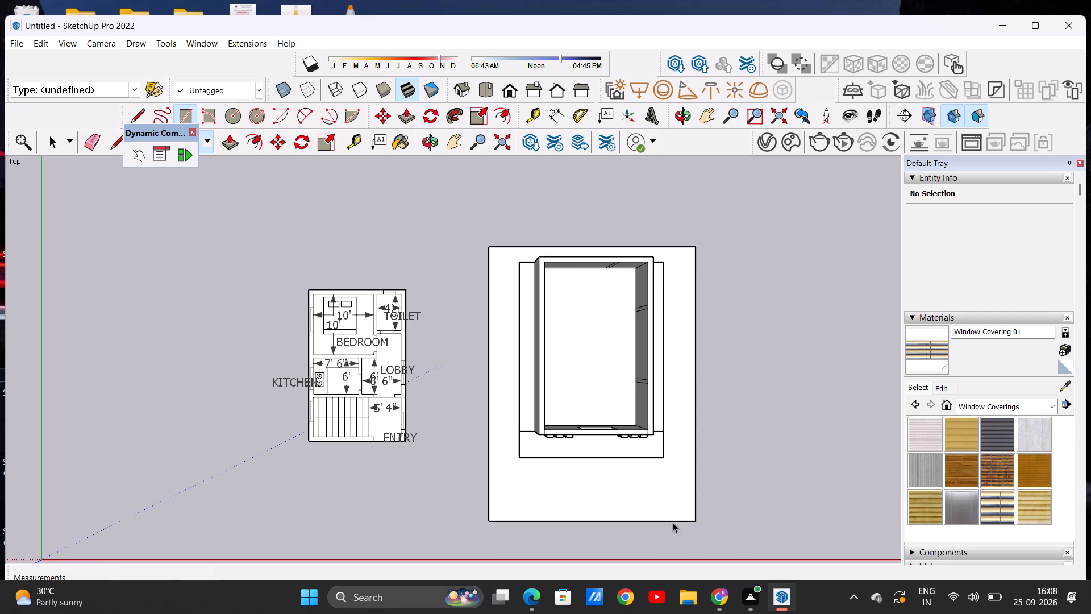
Offset the ground rectangle's outline inward by about 1' 10" to form a border strip.
middle_drag(662, 537, 639, 226)
scroll(595, 460, down, 4)
middle_drag(596, 453, 584, 524)
middle_drag(556, 465, 567, 565)
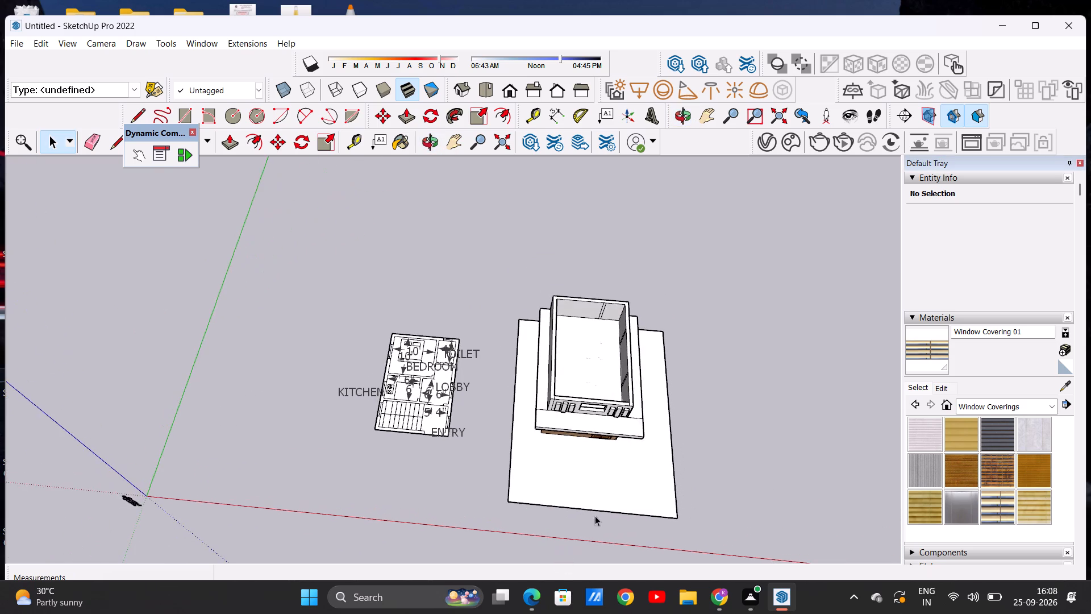
scroll(642, 453, up, 3)
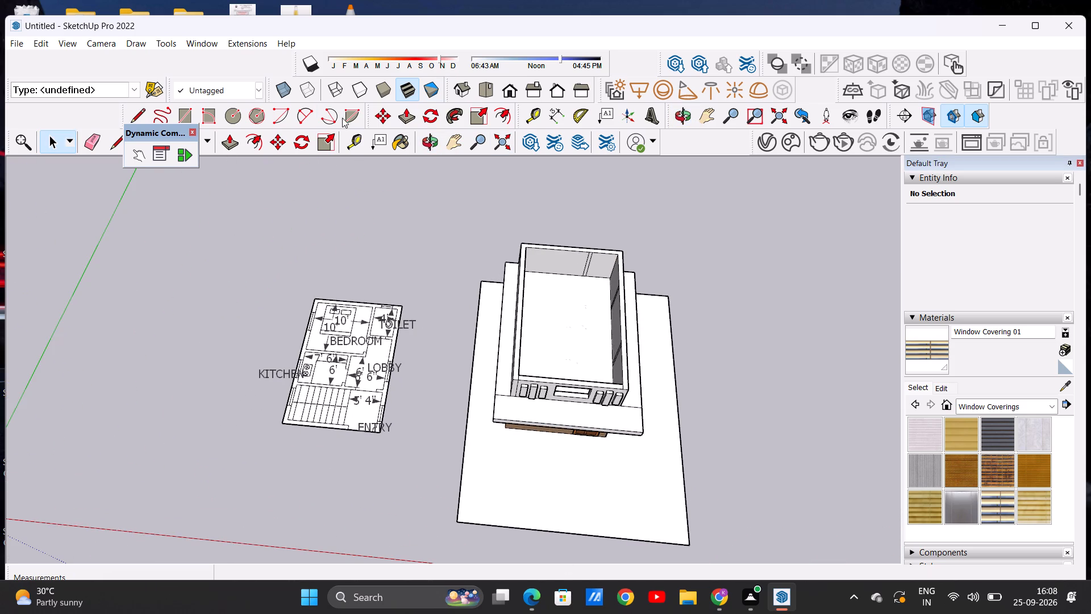
click(253, 143)
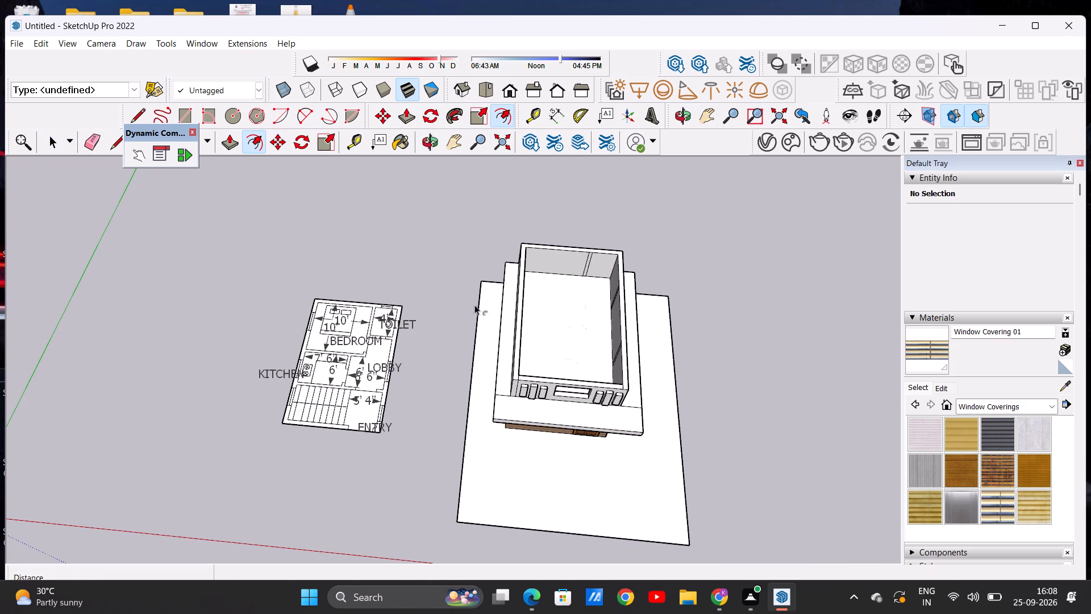
click(646, 307)
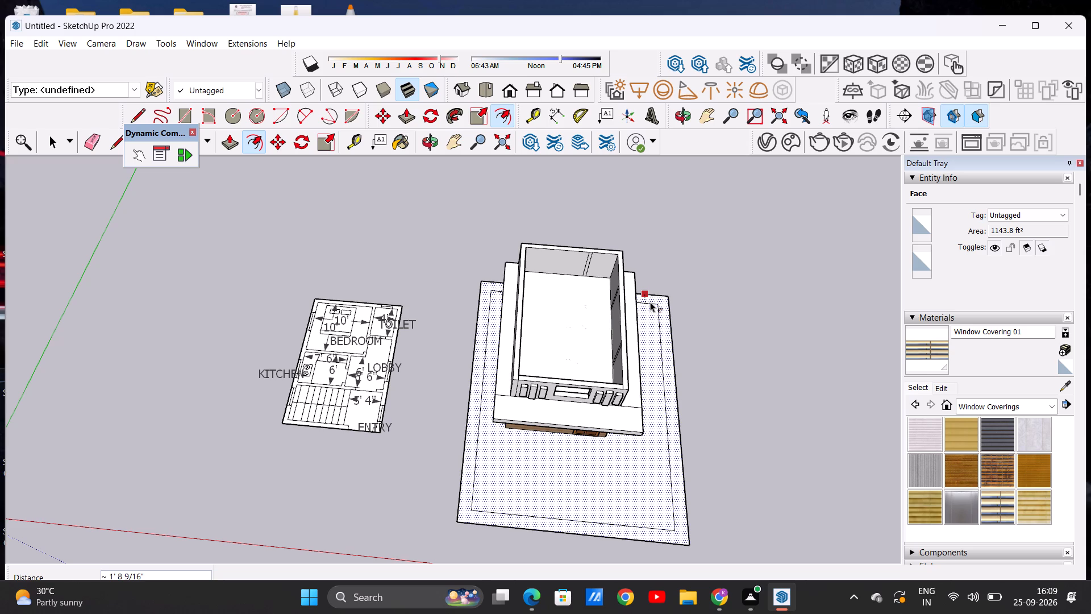
click(651, 303)
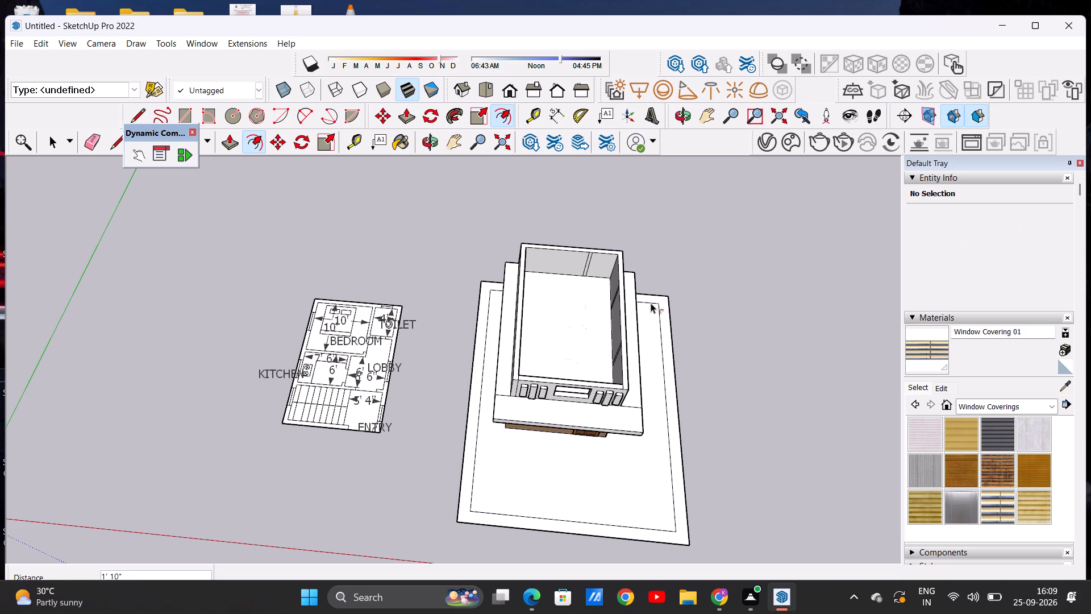
key(space)
Examine the house on its bordered ground plane from several angles and distances.
middle_drag(590, 487, 560, 346)
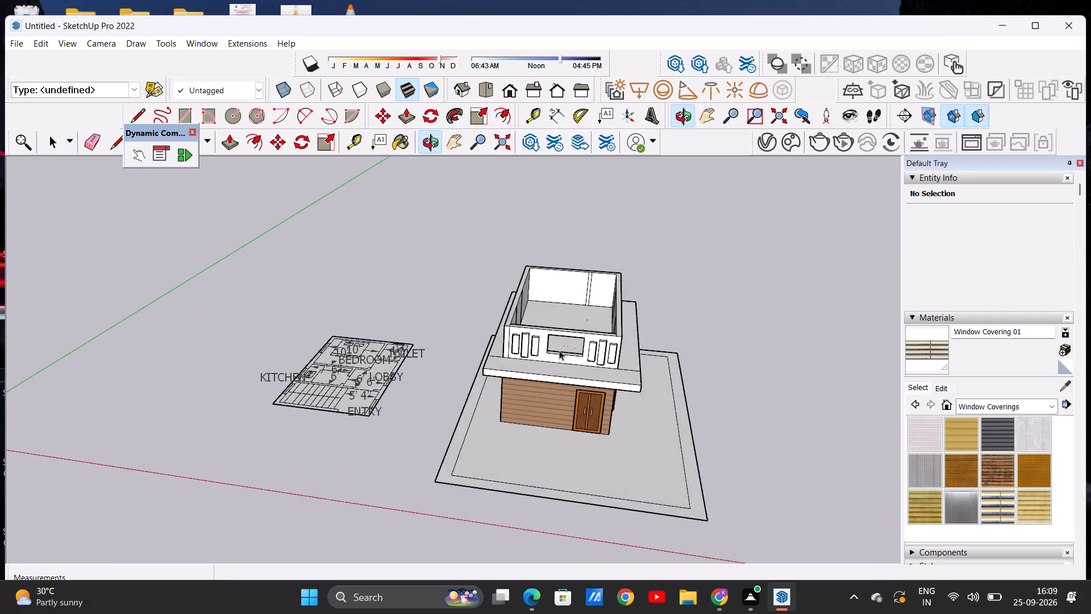
scroll(571, 352, down, 4)
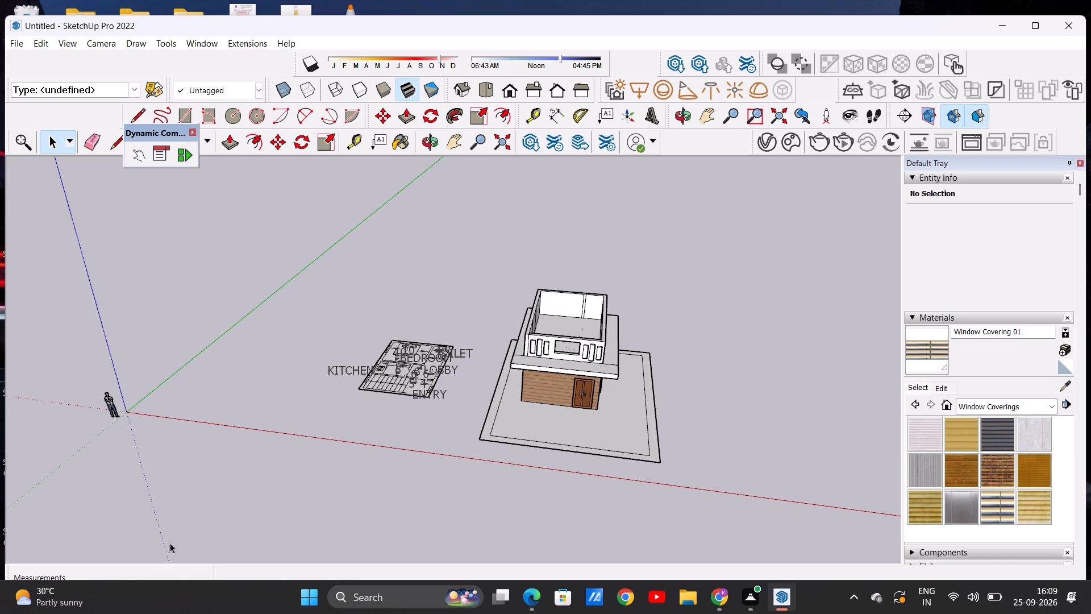
scroll(561, 272, down, 4)
scroll(560, 356, up, 5)
scroll(561, 364, down, 6)
scroll(568, 420, up, 2)
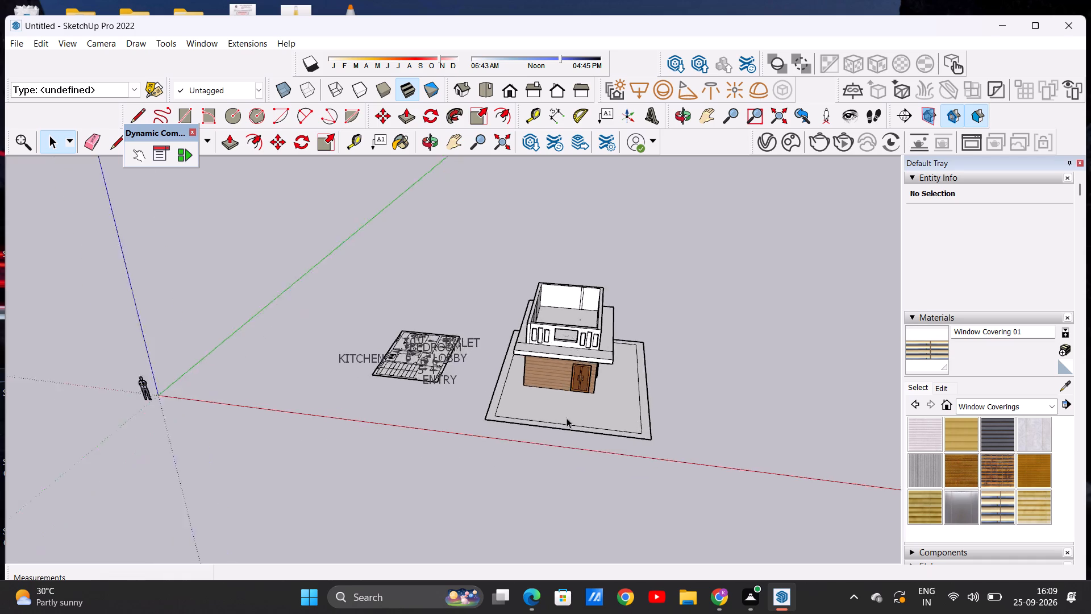
scroll(567, 418, up, 6)
middle_drag(572, 401, 589, 376)
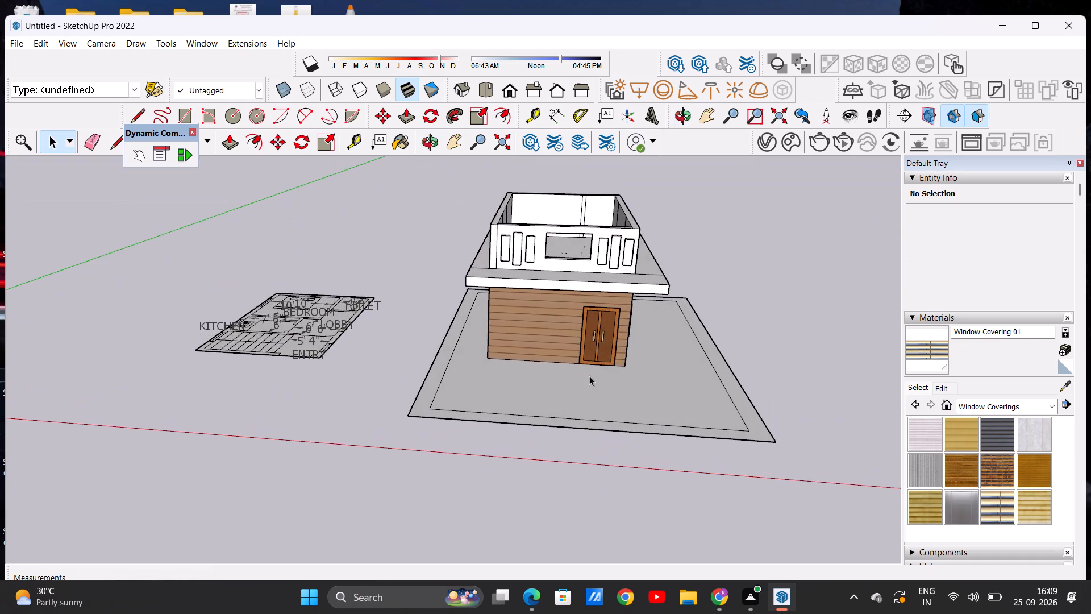
scroll(584, 374, down, 4)
scroll(547, 338, down, 1)
middle_drag(573, 296, 558, 237)
scroll(561, 262, up, 2)
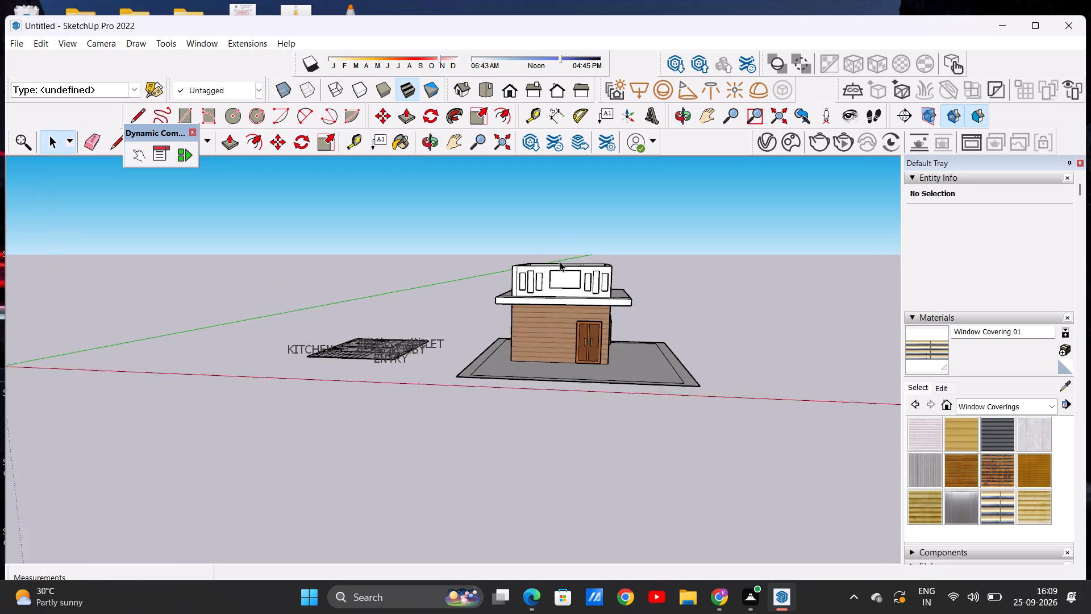
scroll(560, 262, up, 16)
scroll(477, 308, down, 12)
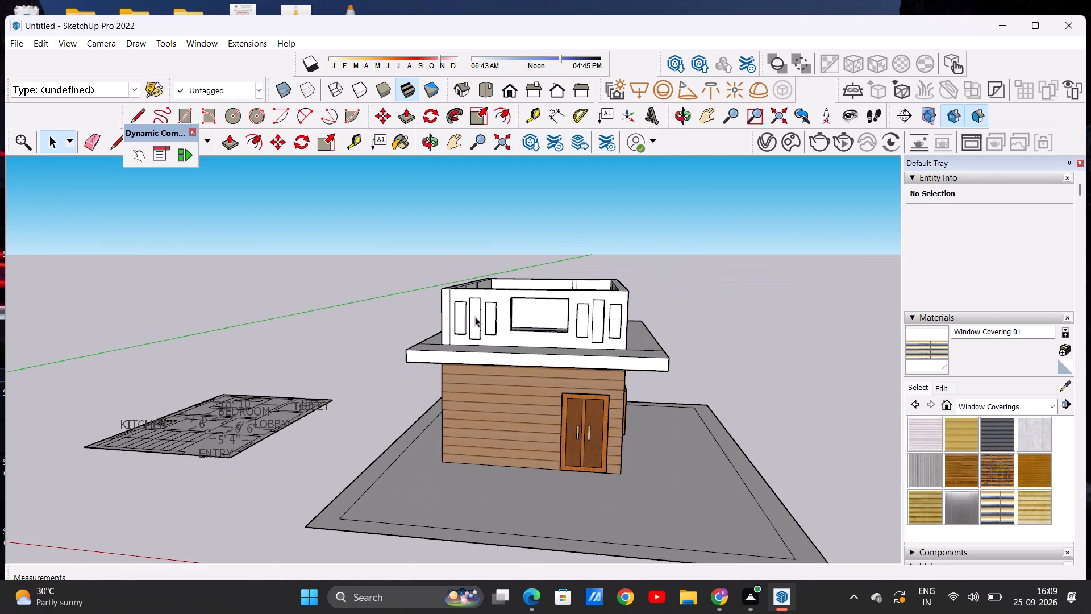
Erase the stray vertical line near the corner of the upper entrance wall on the side away from the door.
click(92, 147)
scroll(450, 289, up, 6)
drag(423, 302, 431, 298)
Erase the leftover vertical line pairs on the inner face of the upper side wall nearest the floor plan.
scroll(428, 300, down, 8)
scroll(448, 291, up, 6)
middle_drag(473, 307, 461, 370)
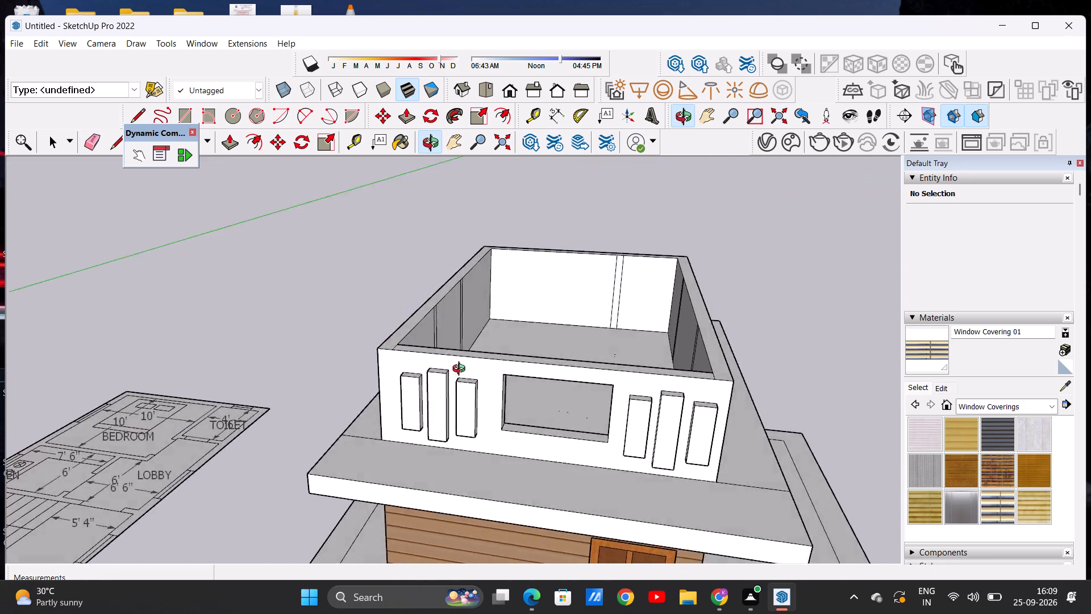
middle_drag(461, 370, 497, 308)
middle_drag(595, 281, 424, 347)
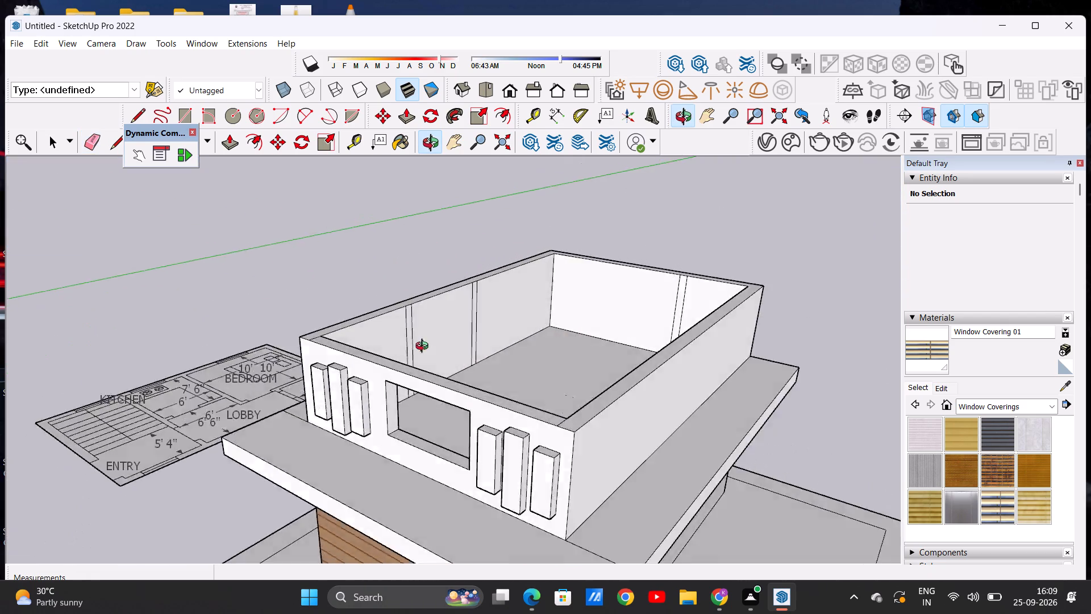
middle_drag(424, 347, 360, 359)
scroll(388, 327, up, 5)
drag(385, 335, 410, 326)
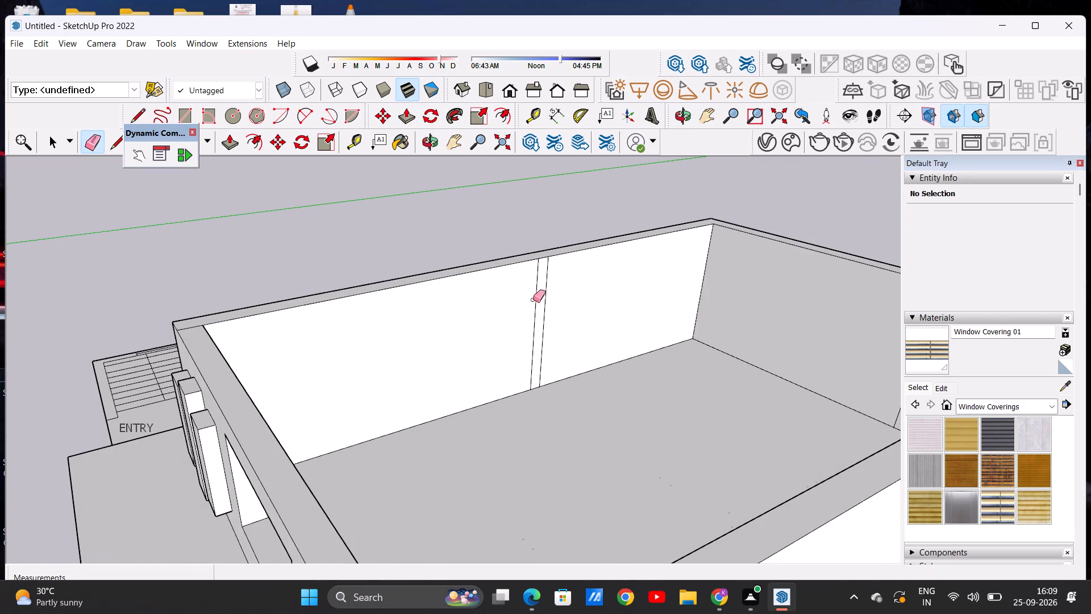
drag(519, 308, 550, 296)
Erase the leftover pair of vertical lines on the inner face of the upper rear wall.
scroll(559, 310, down, 6)
middle_drag(384, 345, 633, 306)
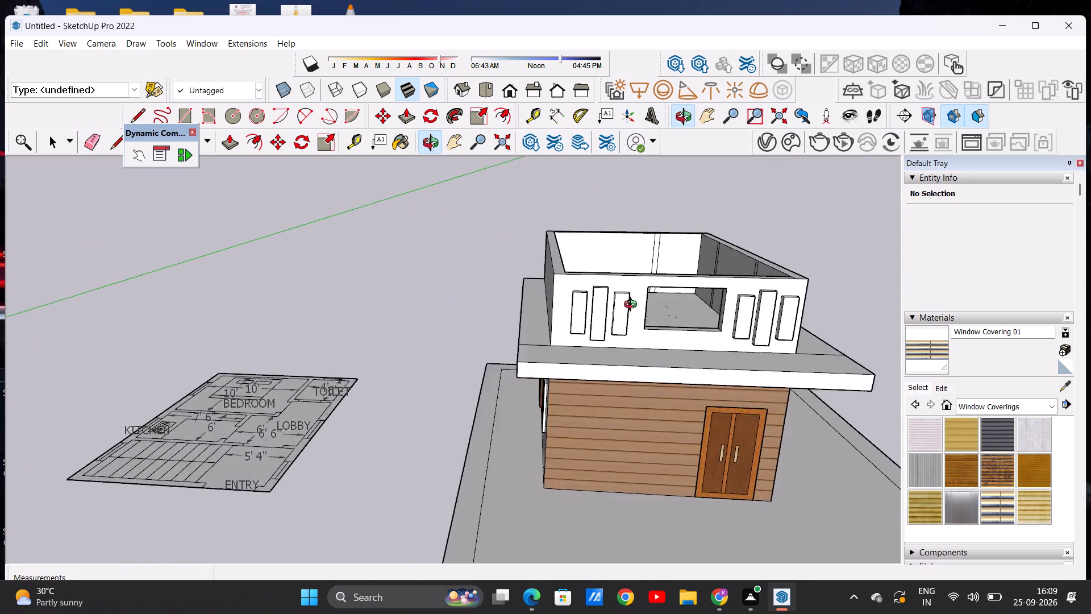
middle_drag(633, 306, 569, 450)
scroll(694, 230, up, 5)
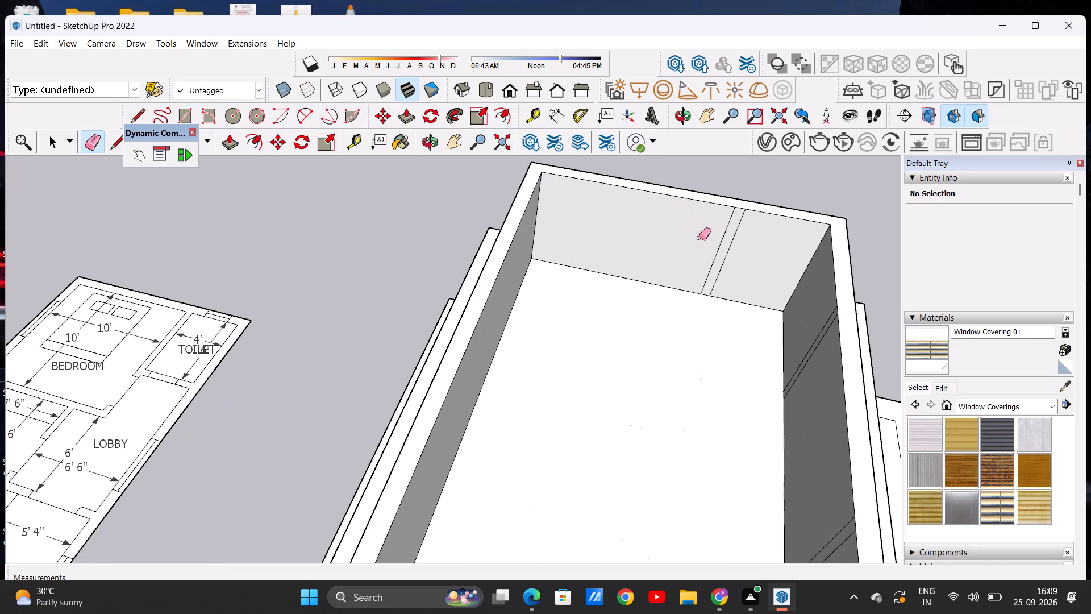
drag(699, 238, 726, 240)
drag(721, 253, 736, 250)
scroll(588, 334, down, 4)
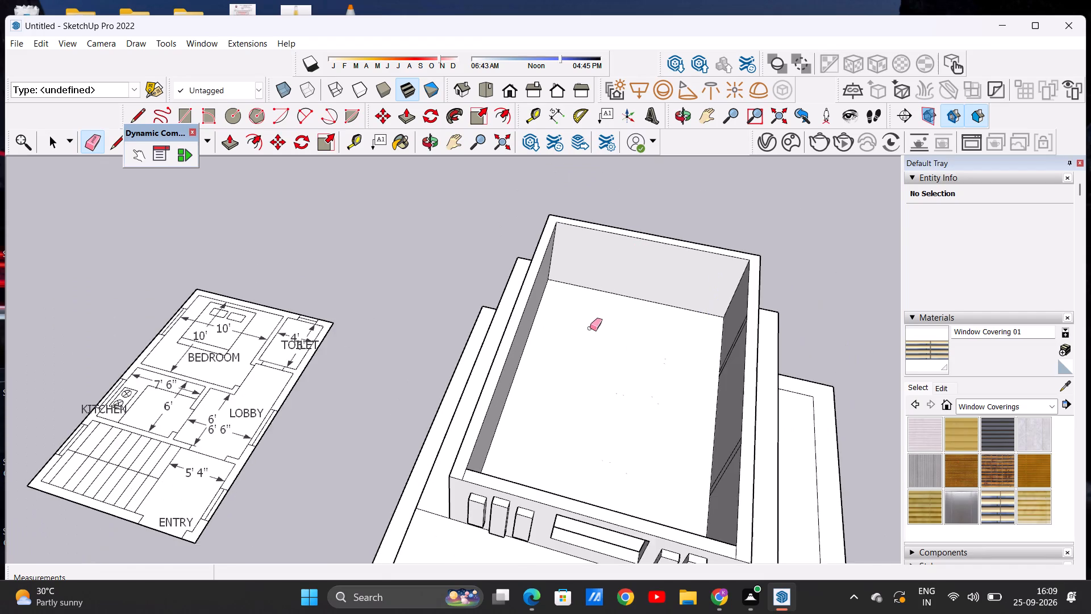
Erase the two leftover pairs of vertical lines on the inner face of the door-side upper wall.
middle_drag(603, 364, 732, 345)
scroll(750, 325, up, 6)
drag(752, 327, 769, 350)
drag(638, 197, 670, 221)
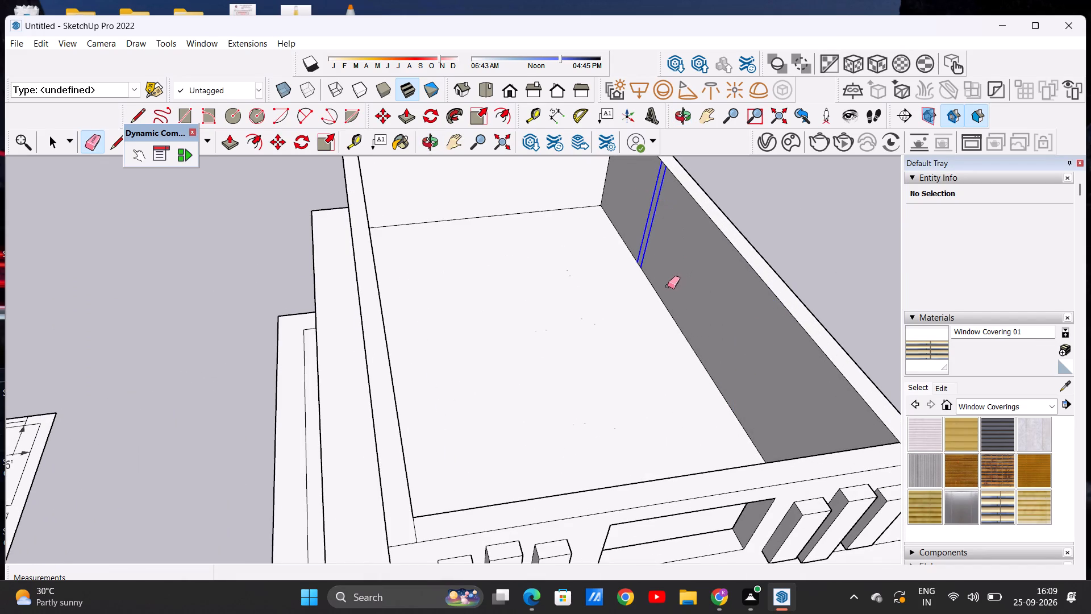
key(space)
Examine the cleaned upper walls, the window opening and the projecting strips from several angles.
scroll(598, 363, down, 1)
middle_drag(593, 363, 551, 205)
scroll(551, 205, down, 12)
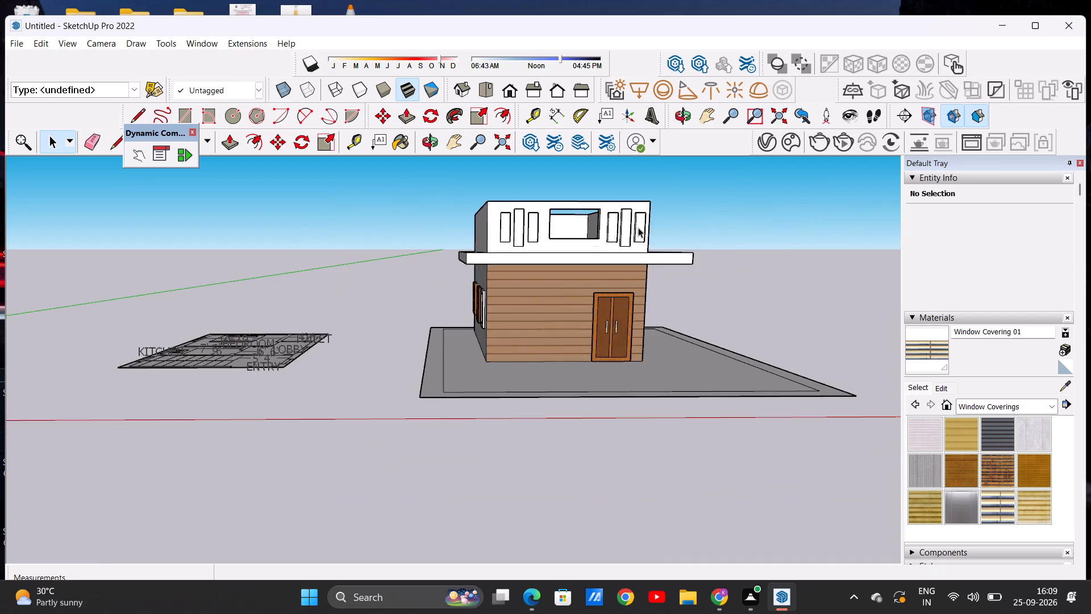
scroll(653, 223, up, 1)
middle_drag(646, 222, 436, 271)
middle_drag(438, 268, 511, 287)
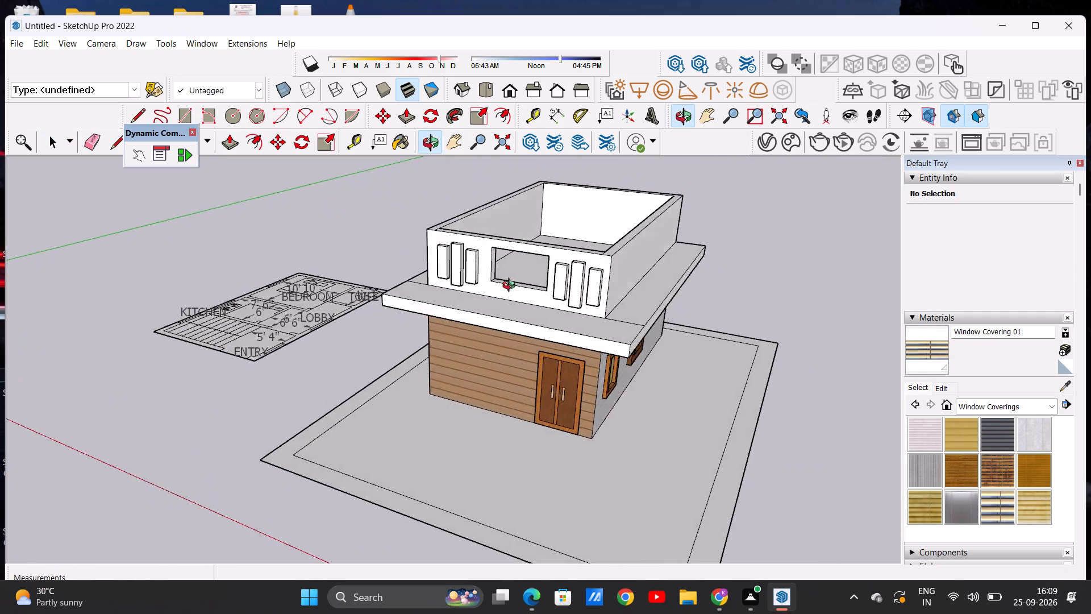
middle_drag(511, 287, 511, 265)
scroll(588, 255, up, 3)
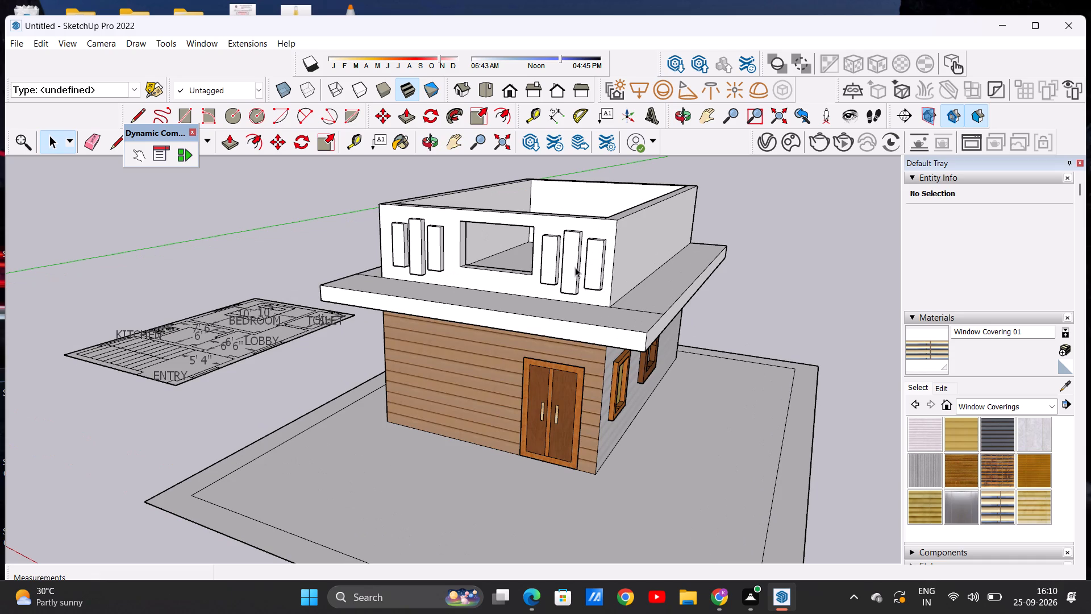
middle_drag(521, 276, 552, 330)
middle_drag(545, 295, 552, 309)
scroll(571, 322, up, 9)
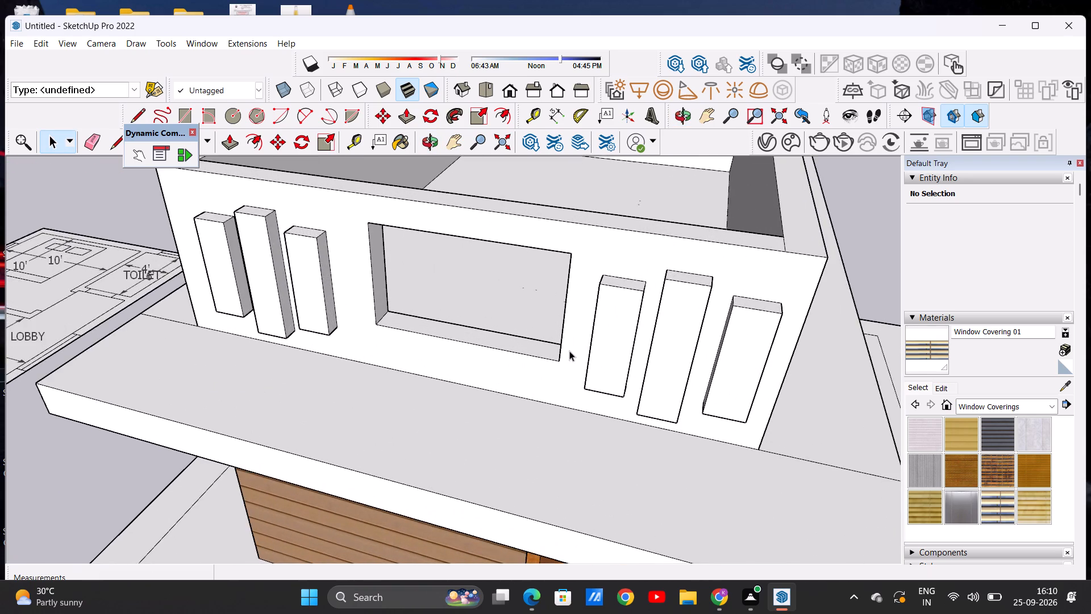
middle_drag(569, 351, 572, 303)
scroll(573, 309, up, 1)
scroll(576, 319, down, 11)
scroll(613, 256, up, 6)
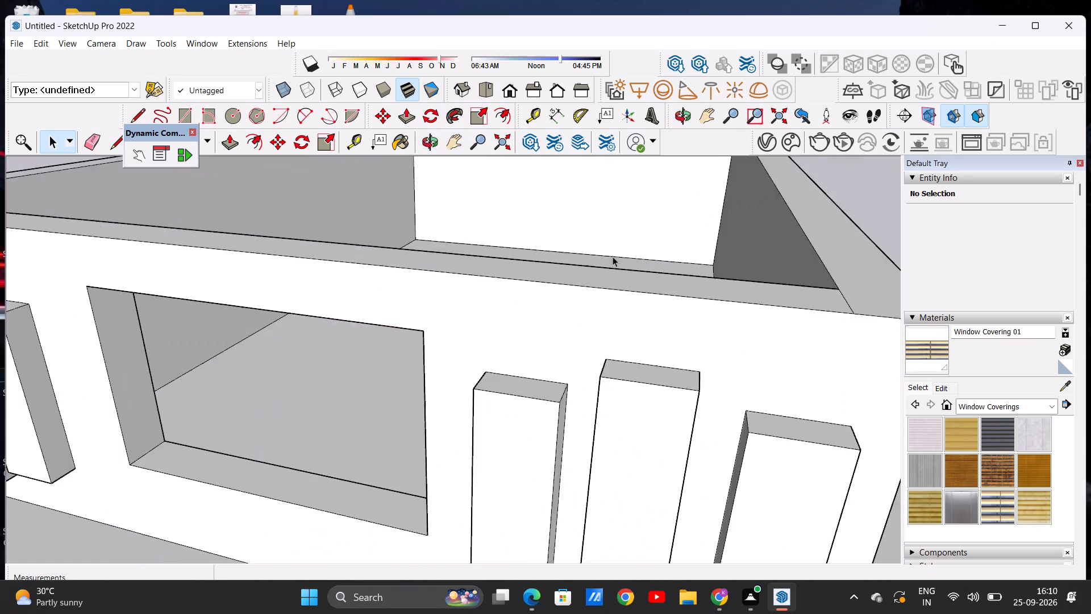
scroll(613, 256, up, 2)
scroll(605, 265, down, 8)
scroll(608, 282, up, 1)
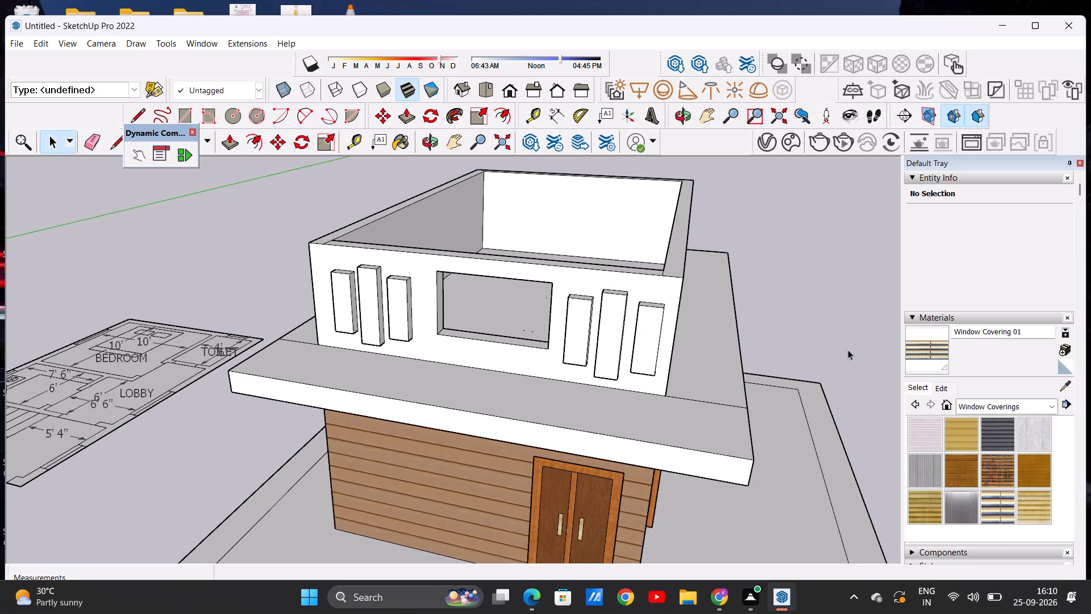
Paint the upper entrance wall around the window opening with Formica Beige from the Synthetic Surfaces materials.
click(1055, 403)
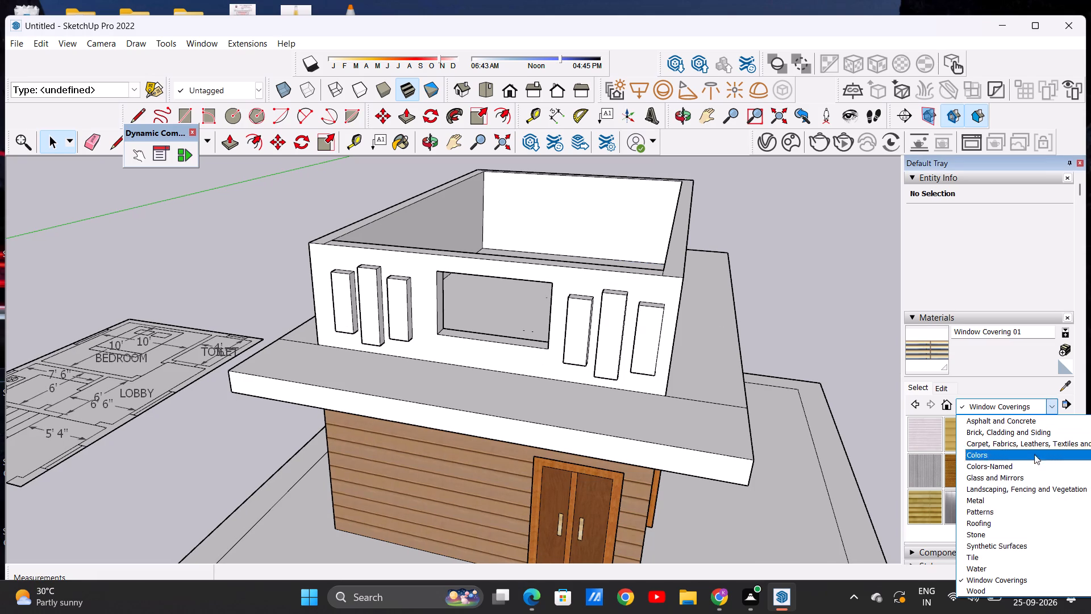
click(1025, 545)
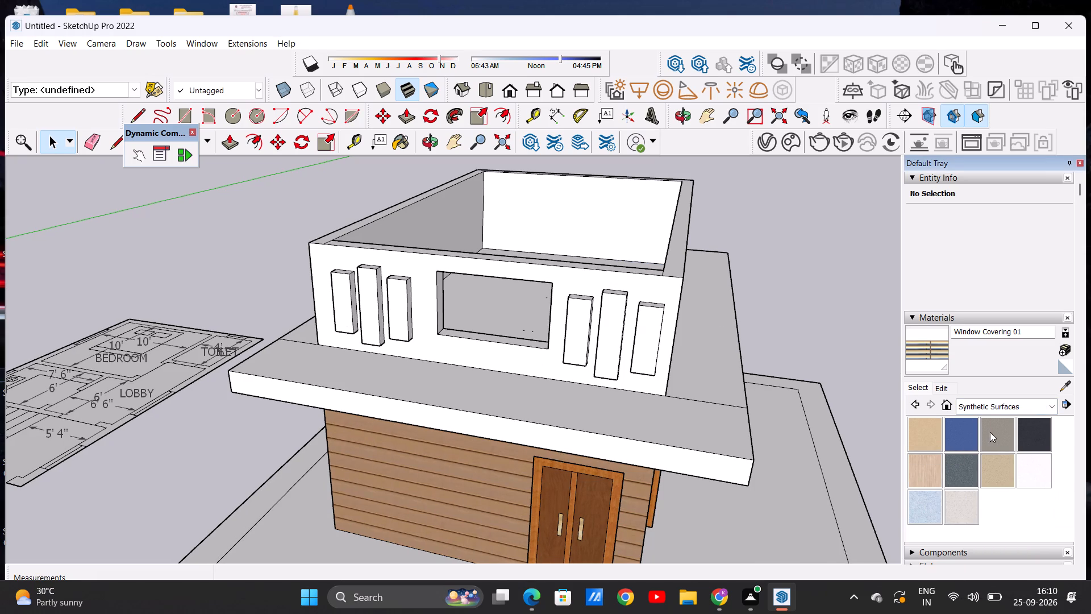
click(930, 437)
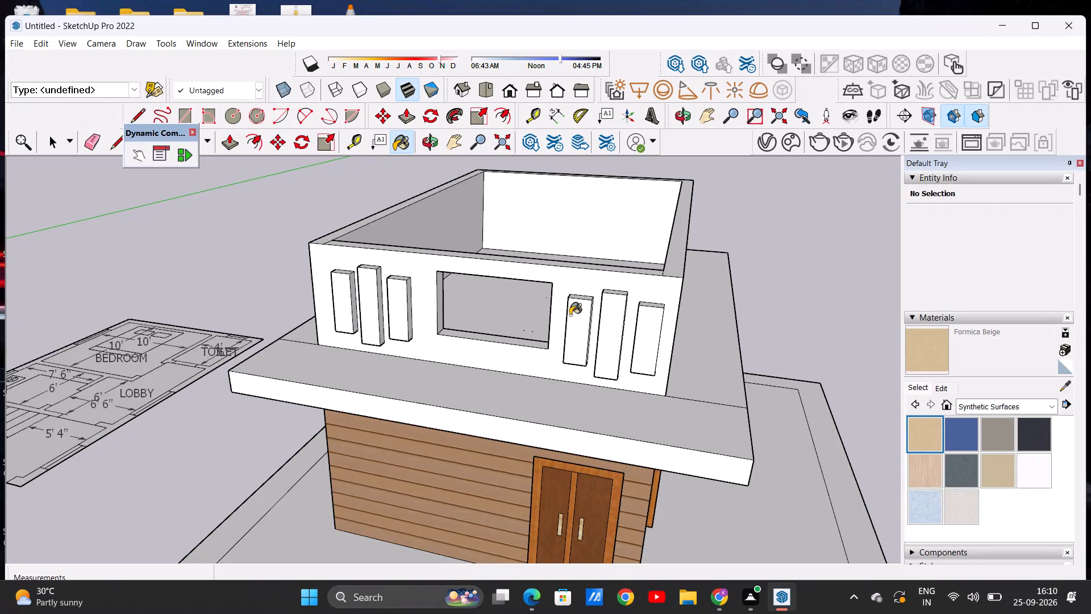
click(558, 284)
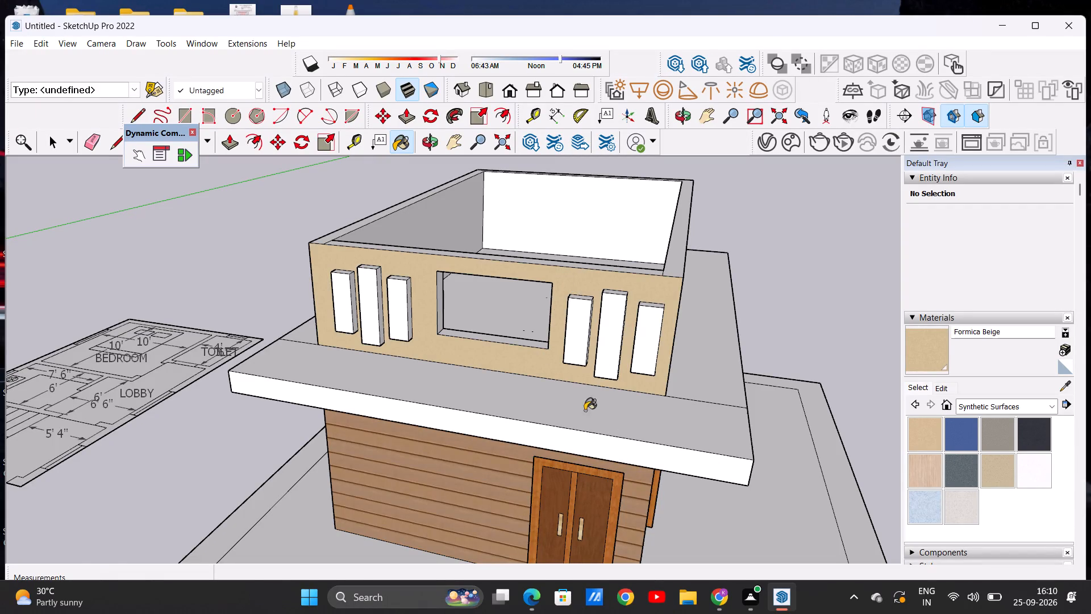
middle_drag(585, 410, 489, 368)
scroll(603, 291, up, 4)
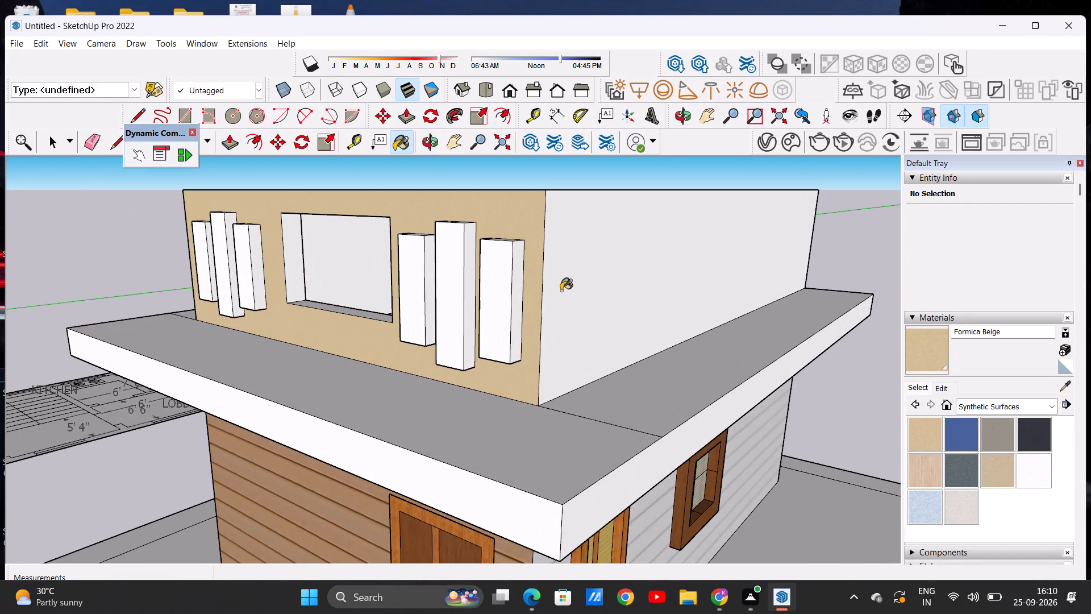
Paint the two long outer side walls of the upper storey with Formica Beige.
click(561, 291)
middle_drag(442, 348, 856, 316)
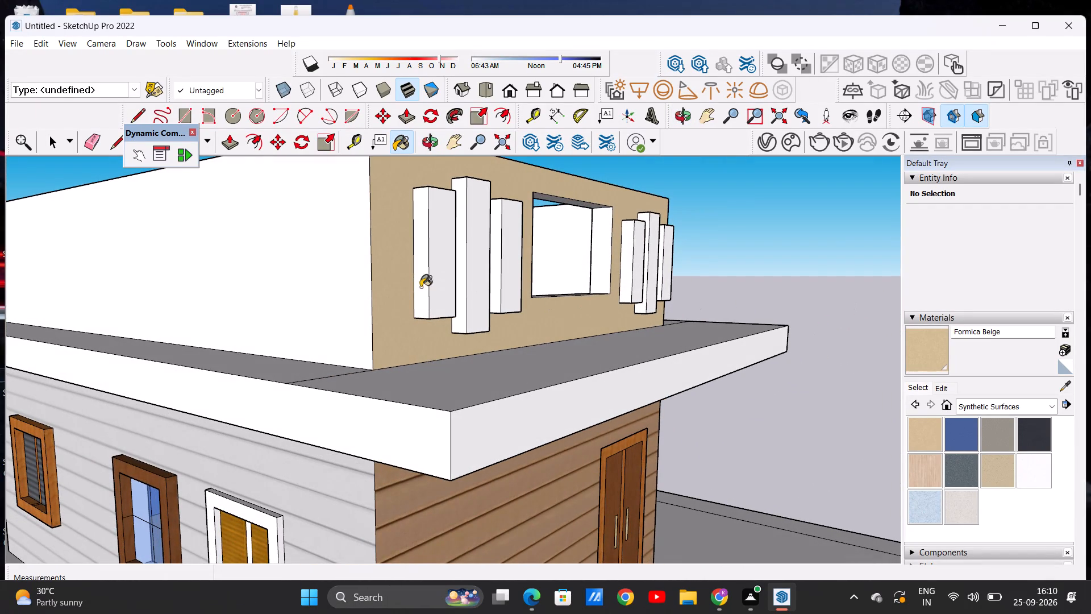
click(350, 279)
Paint the sill, both side reveals and the top reveal of the upper window opening with Formica Beige.
middle_drag(632, 289, 398, 396)
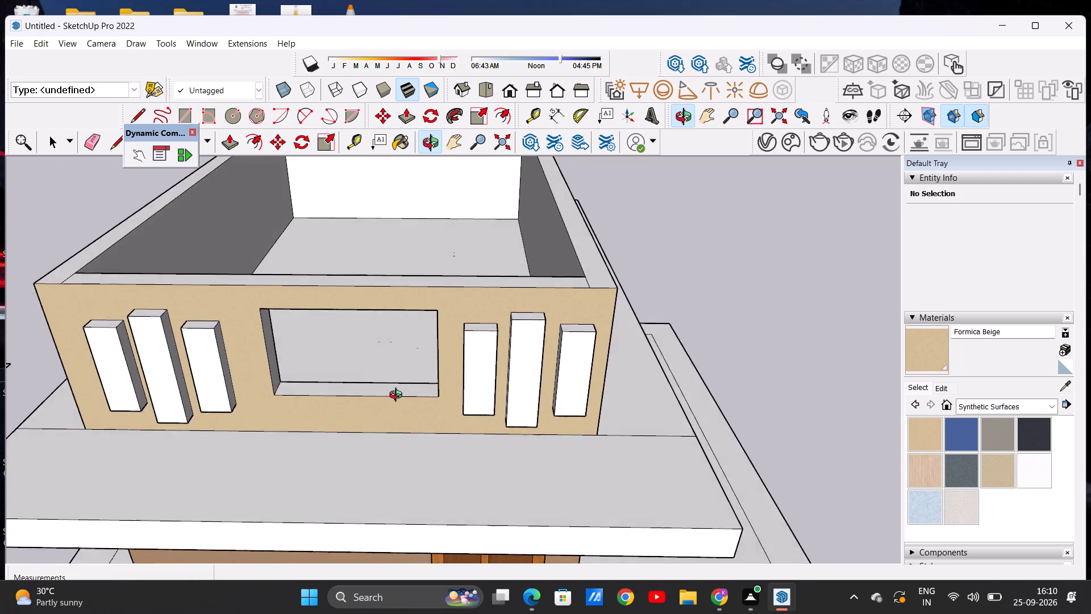
middle_drag(398, 396, 399, 412)
scroll(386, 401, up, 4)
click(380, 406)
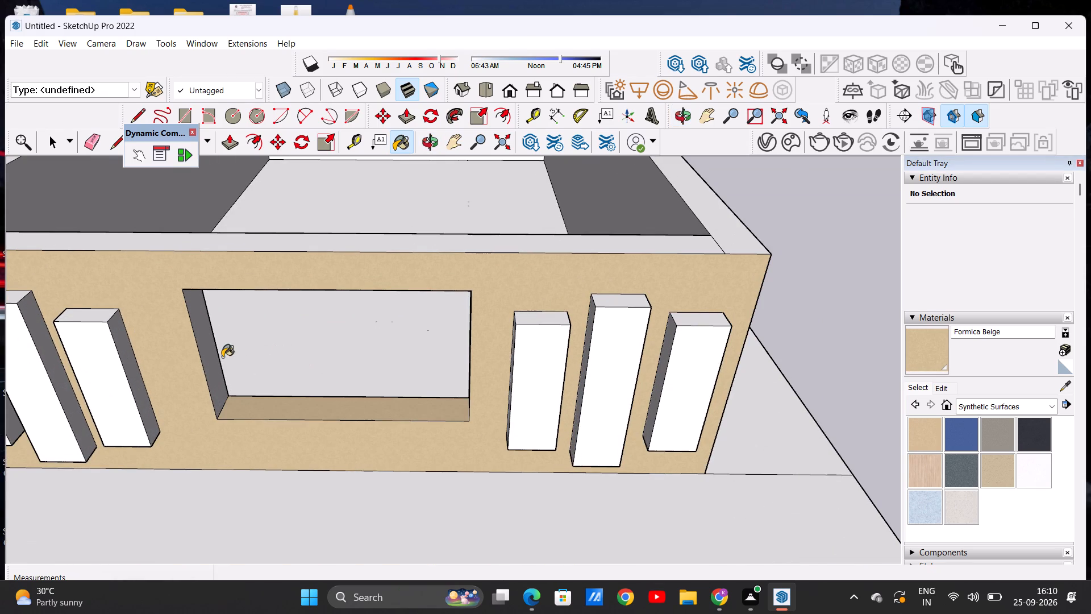
click(208, 361)
middle_drag(306, 432, 444, 370)
scroll(536, 297, up, 2)
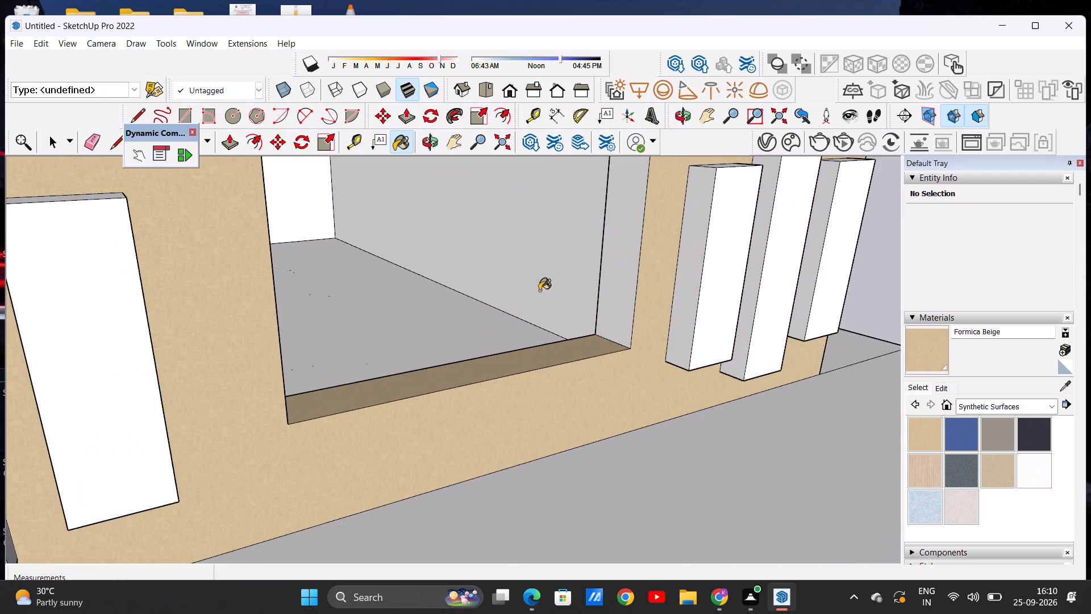
click(619, 277)
scroll(538, 342, down, 9)
middle_drag(538, 371, 456, 245)
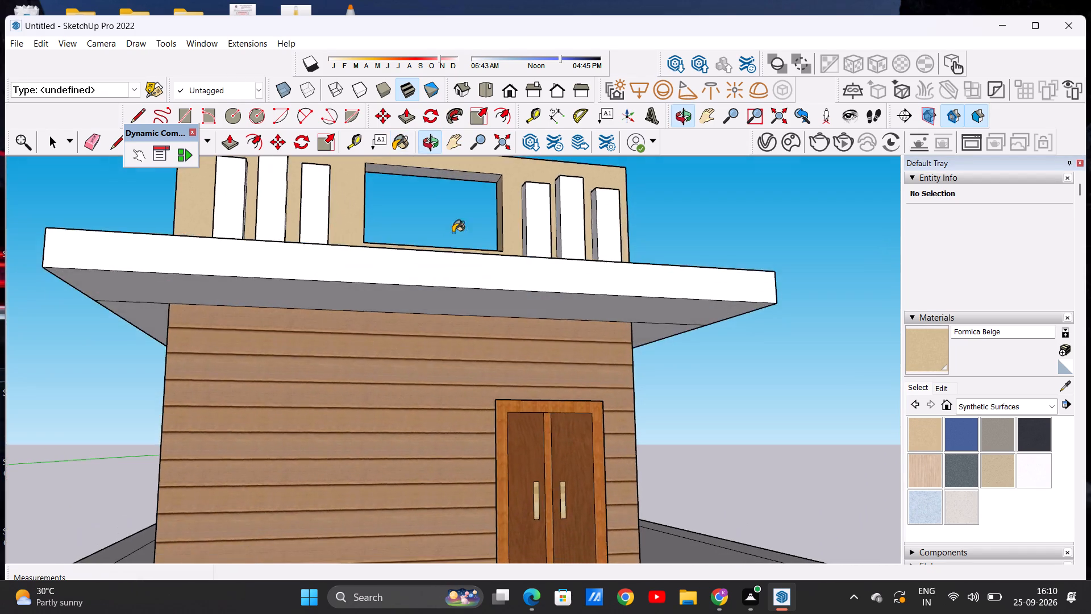
scroll(444, 193, up, 7)
scroll(409, 324, down, 5)
scroll(422, 264, up, 6)
middle_drag(435, 326, 431, 281)
scroll(447, 244, up, 4)
click(486, 201)
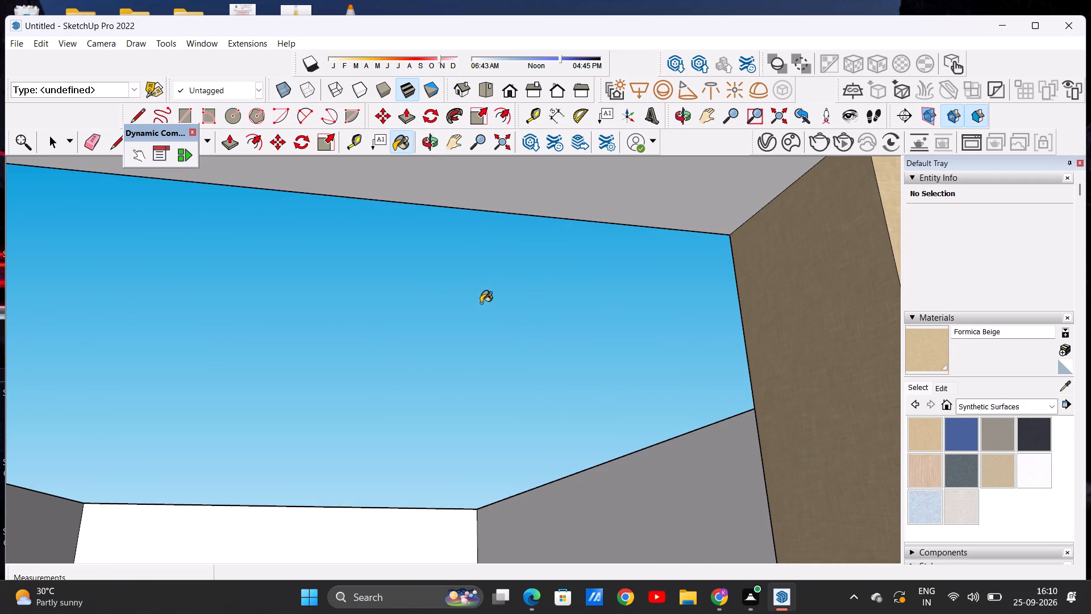
scroll(485, 324, down, 8)
key(space)
Paint the front faces of all six projecting strips on the upper entrance wall with Formica Blue.
middle_drag(444, 350, 392, 428)
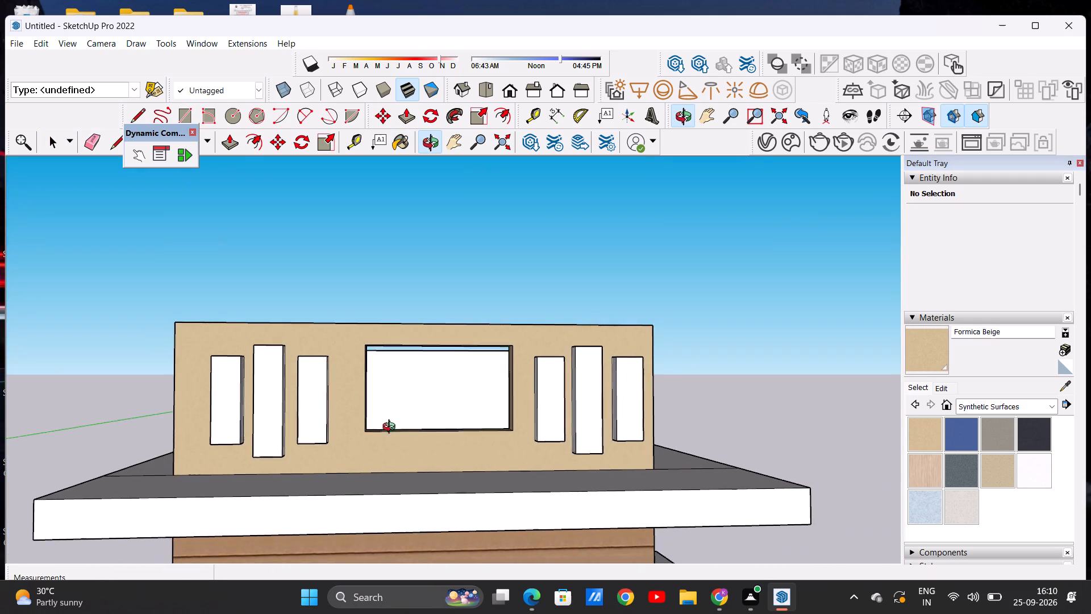
middle_drag(392, 428, 350, 445)
scroll(342, 421, down, 13)
scroll(426, 426, up, 1)
middle_drag(428, 426, 461, 422)
click(951, 424)
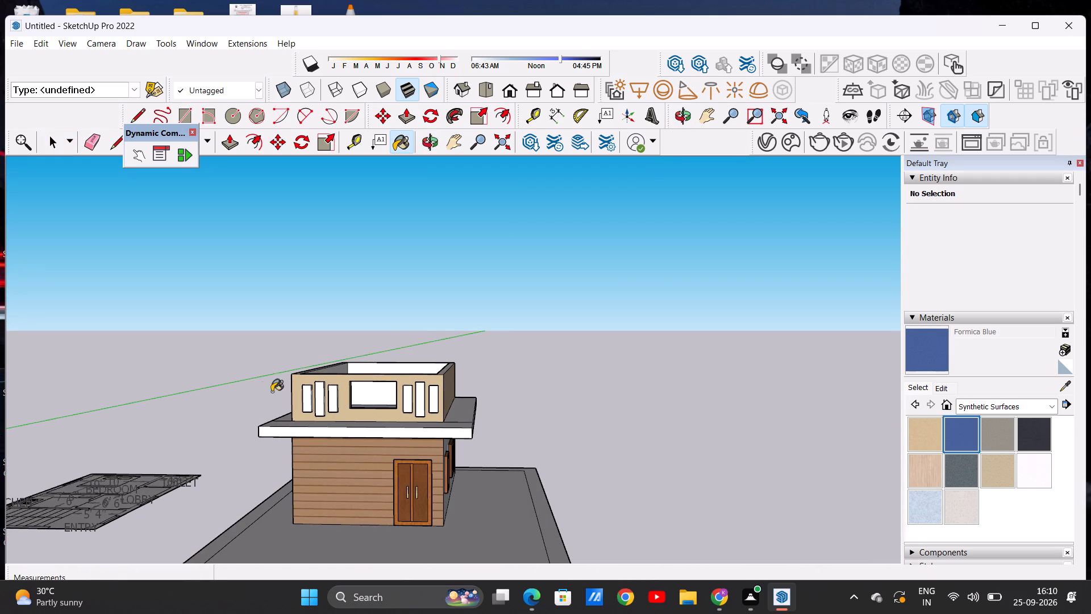
scroll(332, 383, up, 12)
click(270, 408)
click(307, 414)
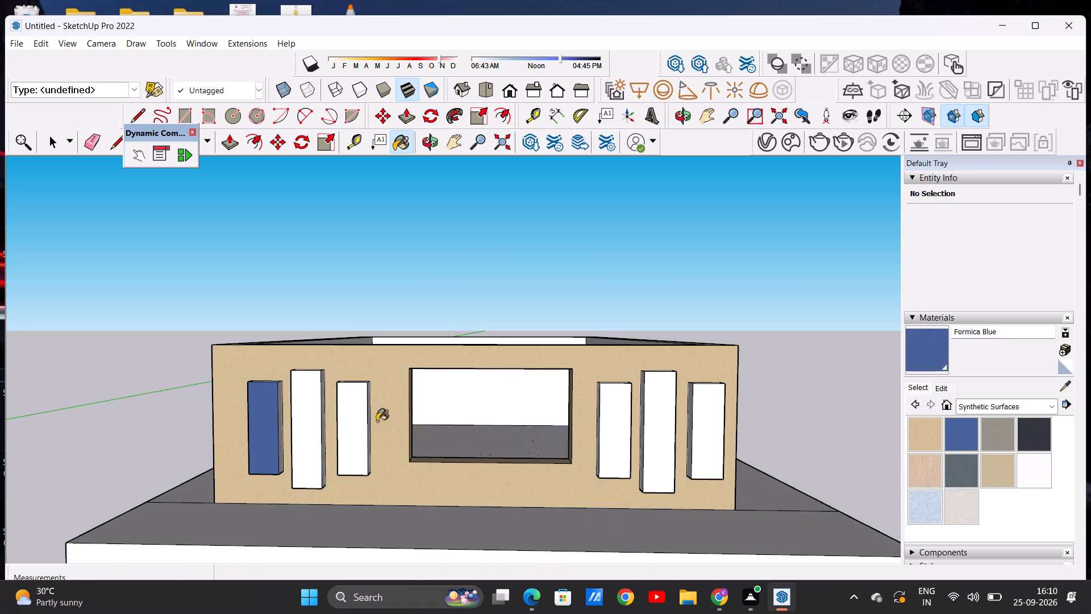
click(346, 422)
click(607, 418)
click(651, 417)
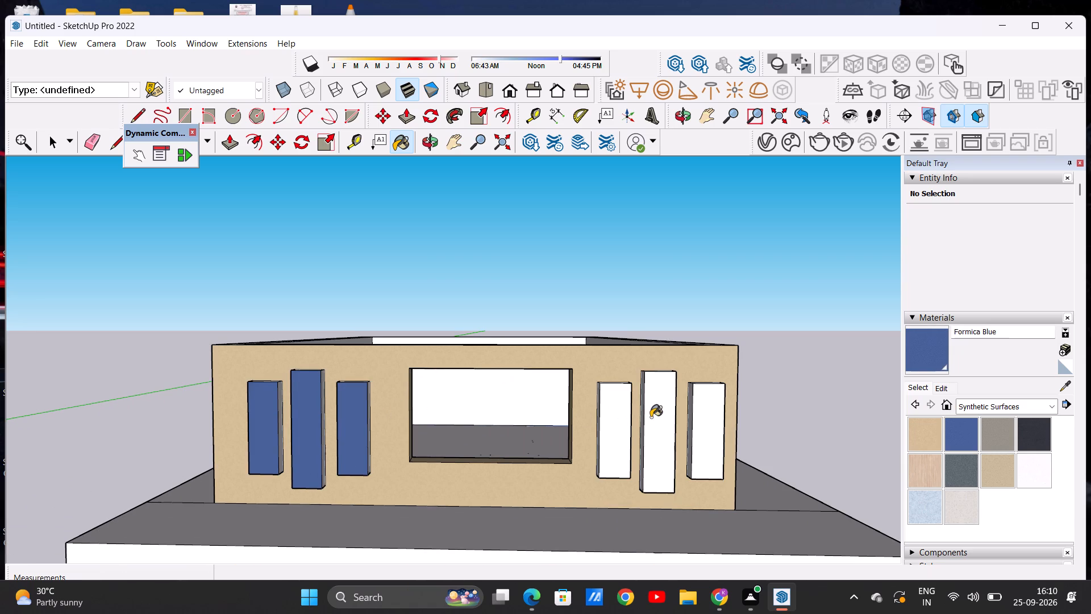
drag(707, 410, 700, 406)
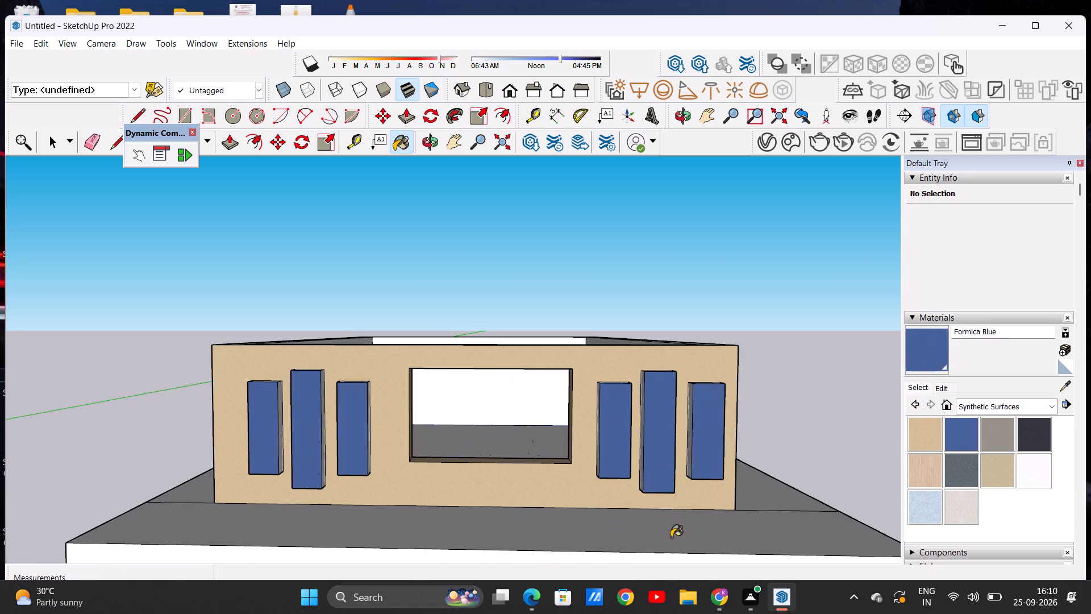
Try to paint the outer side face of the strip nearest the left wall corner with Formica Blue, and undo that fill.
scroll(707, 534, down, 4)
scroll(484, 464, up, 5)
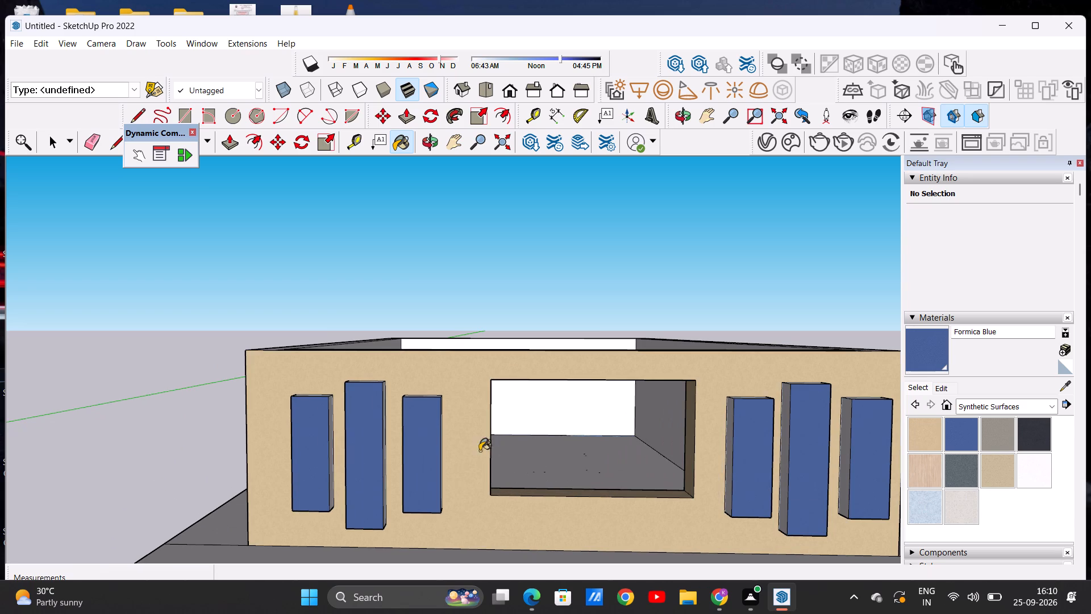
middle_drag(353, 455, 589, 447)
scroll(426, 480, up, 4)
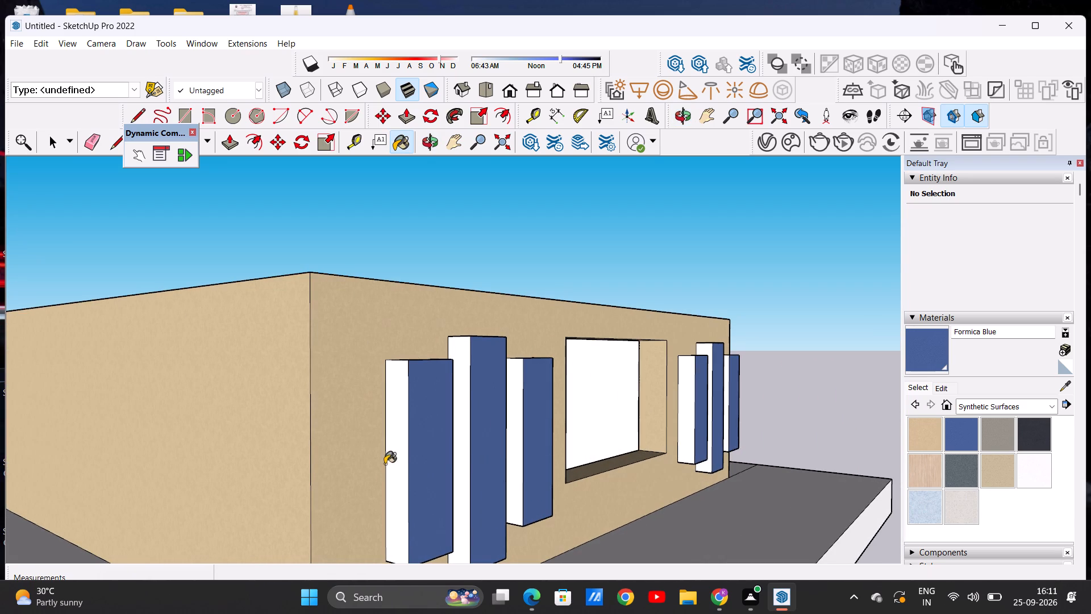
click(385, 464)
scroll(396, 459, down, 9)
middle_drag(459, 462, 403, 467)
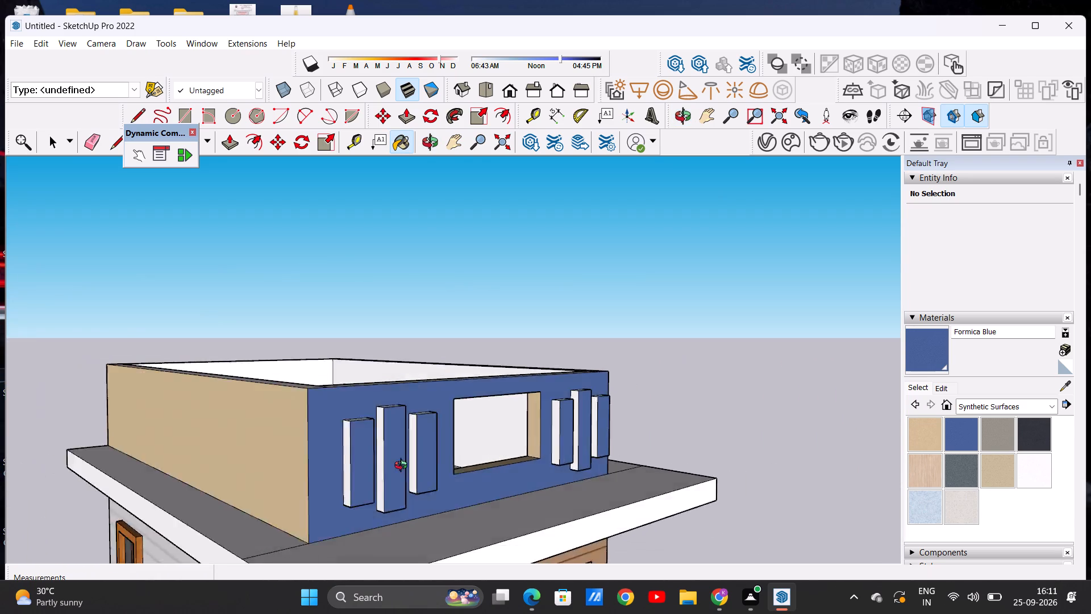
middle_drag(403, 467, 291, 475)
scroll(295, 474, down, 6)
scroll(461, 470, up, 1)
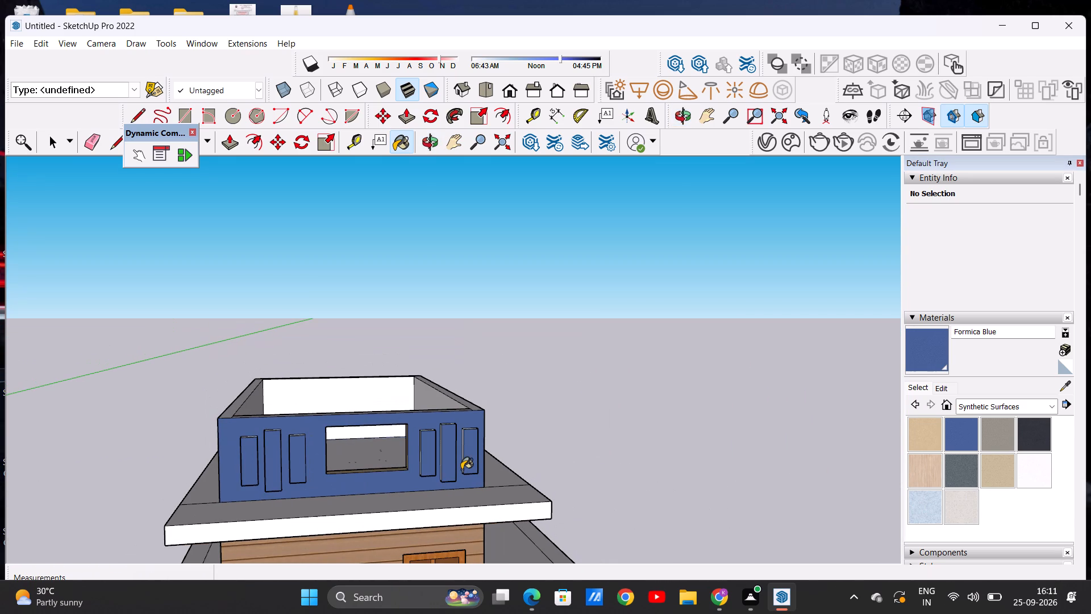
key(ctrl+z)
Paint the outer side faces and top faces of the three strips left of the window opening with Formica Blue.
scroll(456, 455, up, 5)
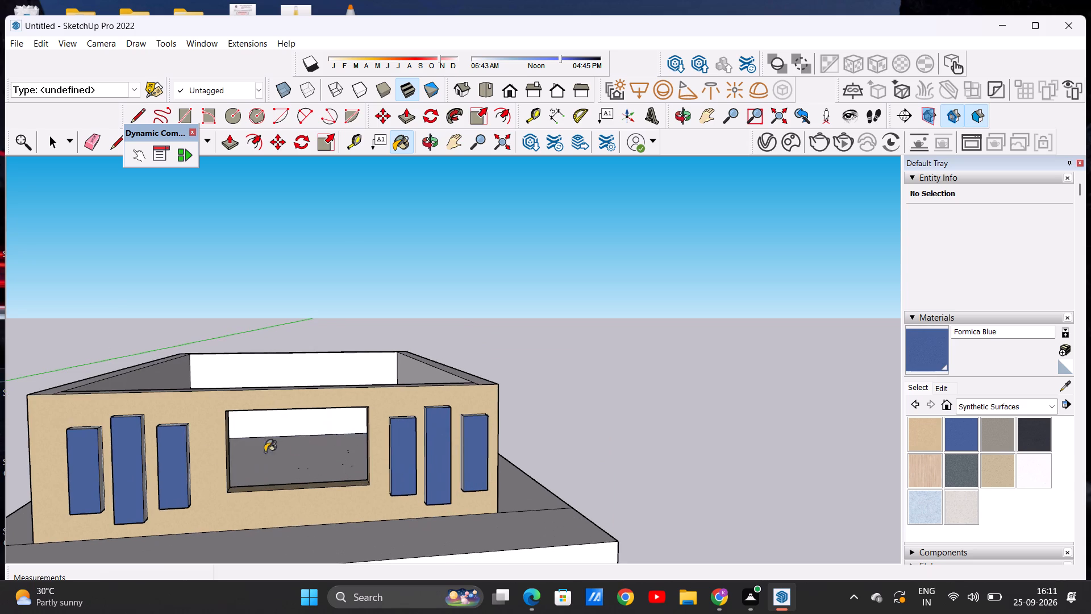
middle_drag(201, 466, 426, 449)
click(387, 467)
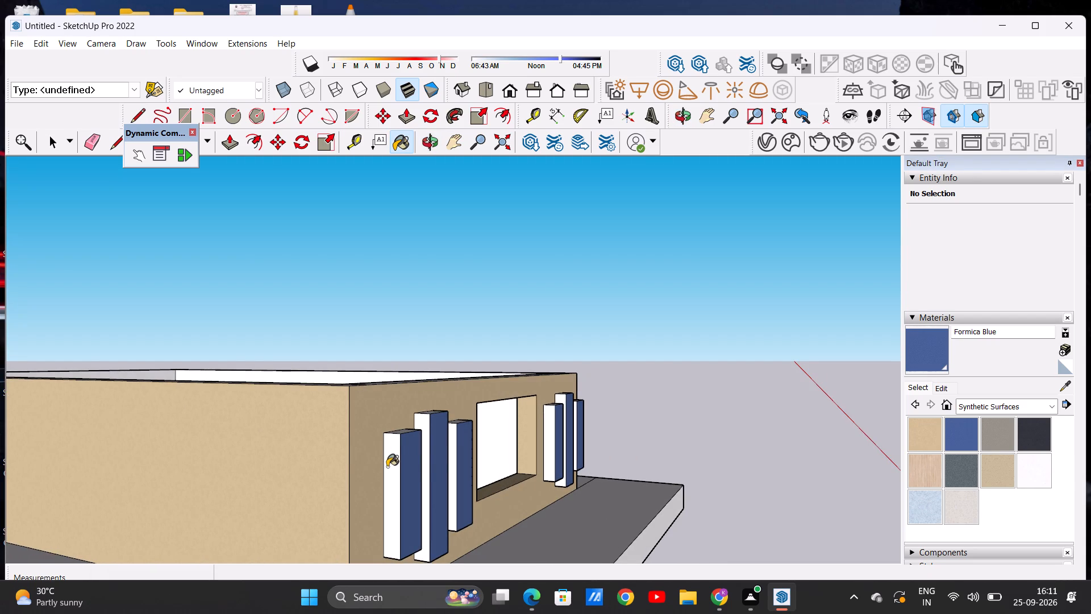
click(424, 462)
click(452, 463)
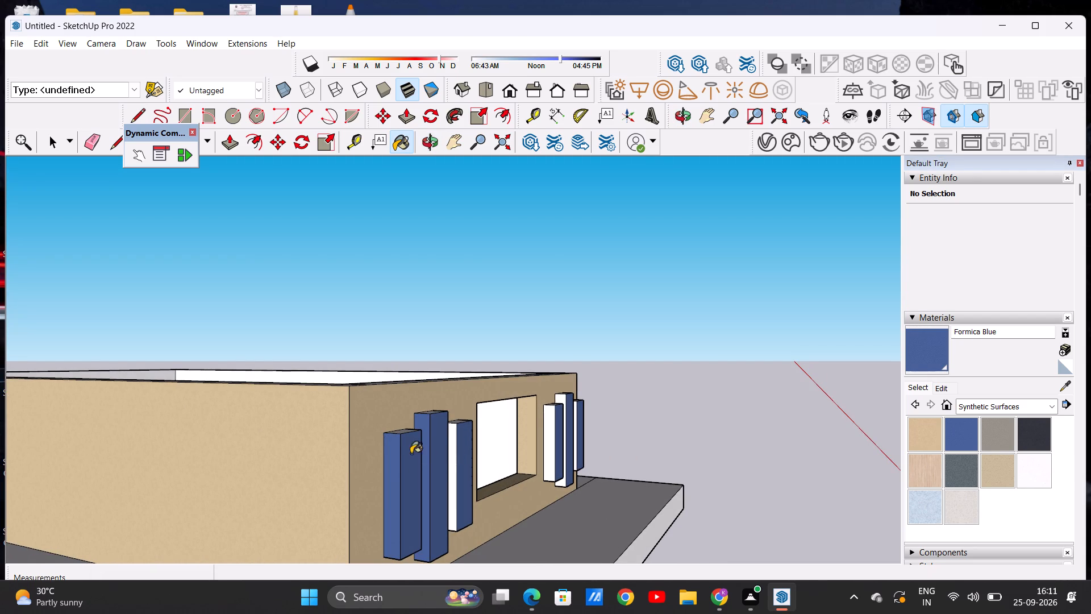
scroll(411, 454, down, 5)
middle_drag(439, 448, 348, 537)
scroll(338, 505, up, 5)
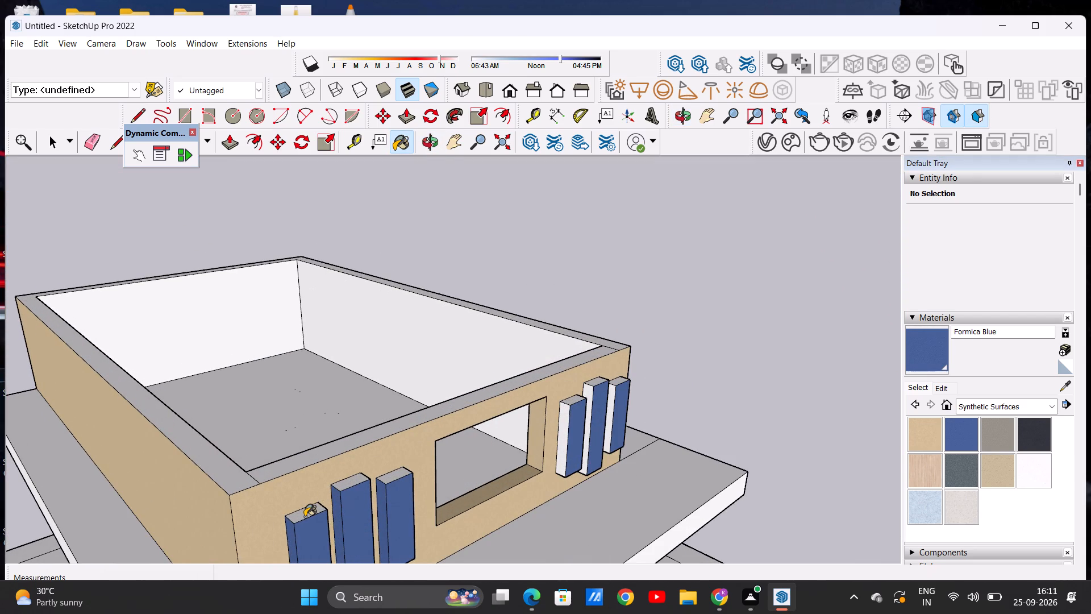
click(305, 517)
click(342, 487)
click(391, 475)
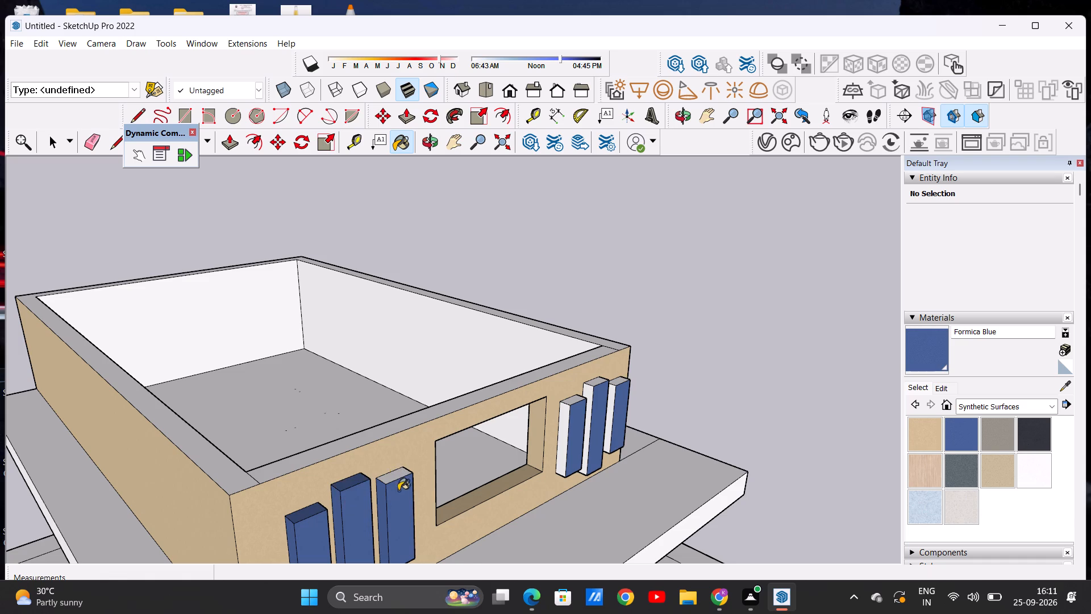
Paint the window-facing sides and the top faces of the three strips right of the window opening with Formica Blue.
scroll(385, 478, down, 11)
scroll(455, 460, up, 12)
click(443, 447)
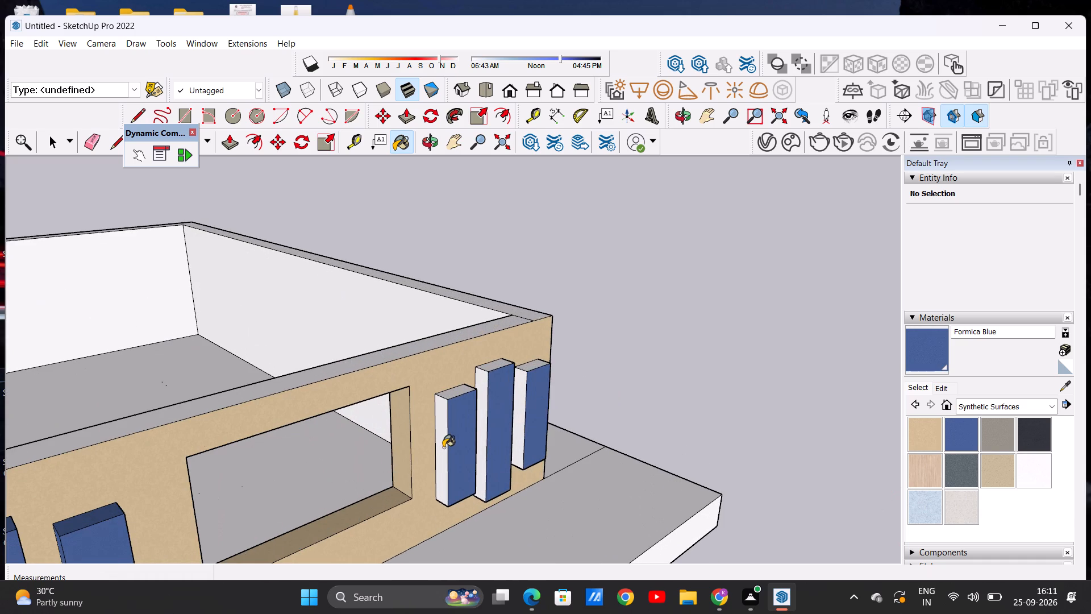
click(482, 436)
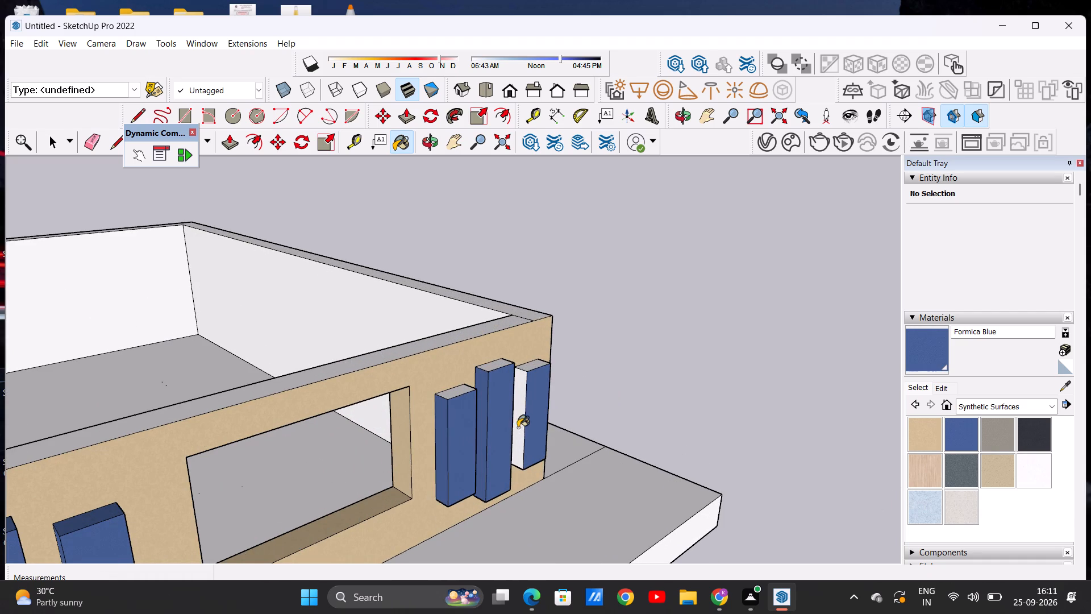
click(514, 427)
middle_drag(482, 415, 393, 489)
scroll(393, 464, up, 6)
click(360, 453)
click(415, 417)
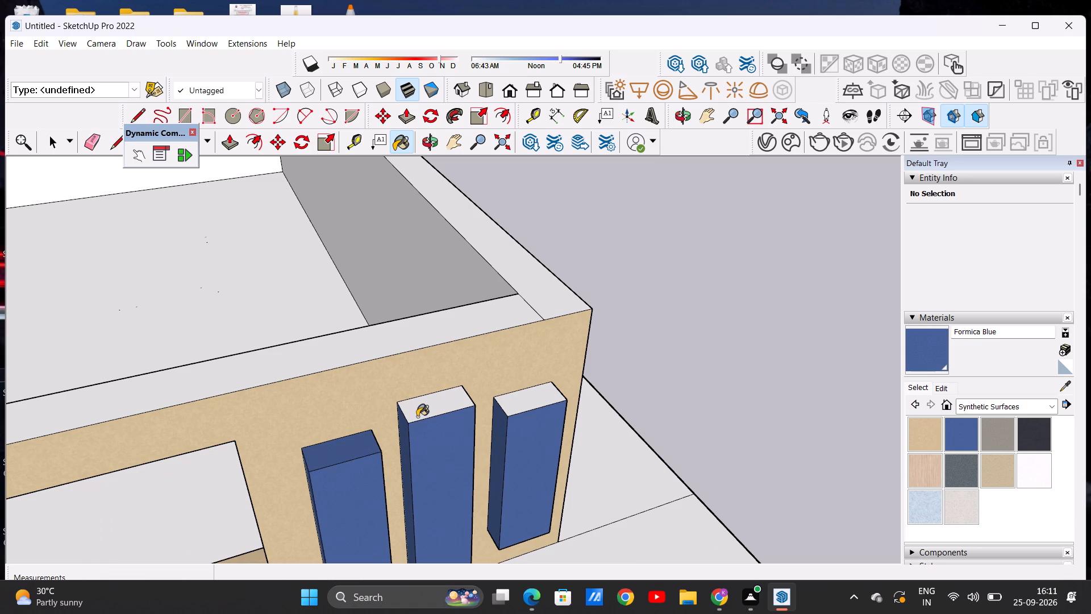
click(515, 405)
Paint the outer side faces of the three strips right of the window opening with Formica Blue.
scroll(528, 425, down, 15)
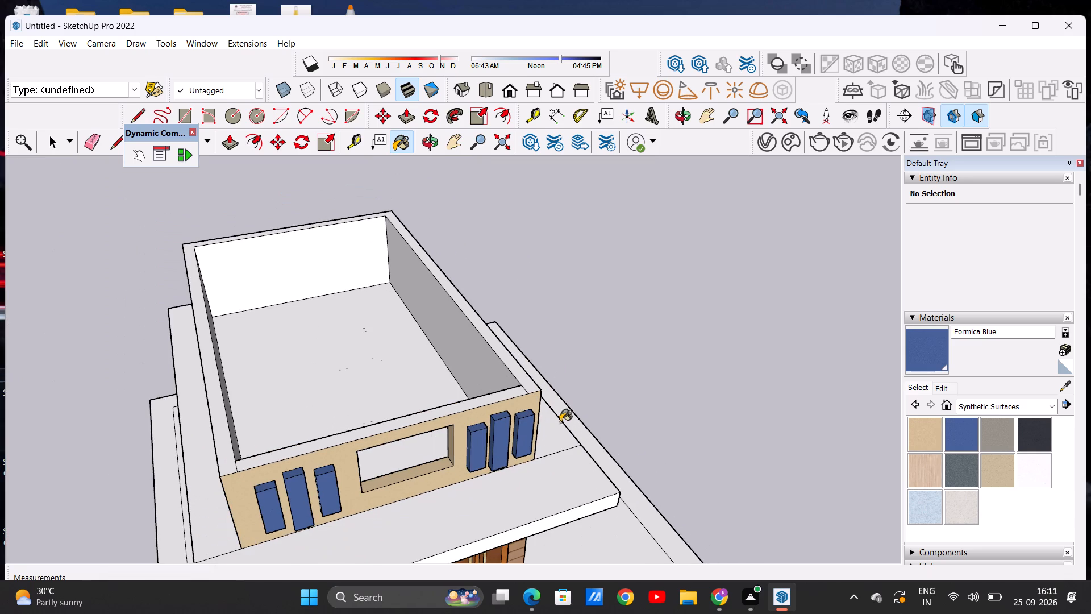
middle_drag(381, 427, 126, 433)
scroll(360, 408, up, 2)
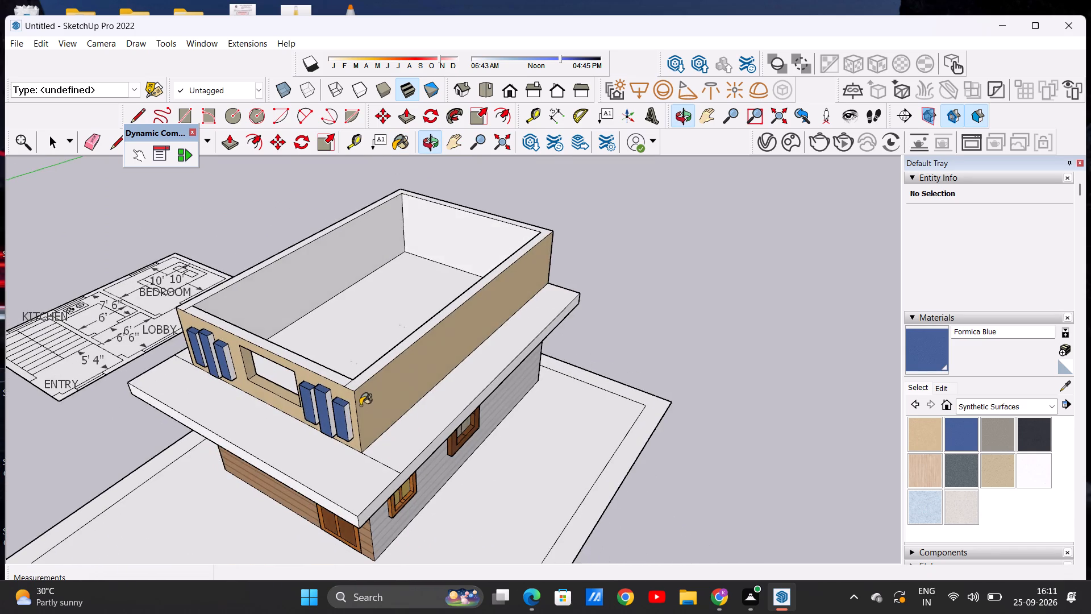
scroll(360, 405, up, 10)
click(343, 421)
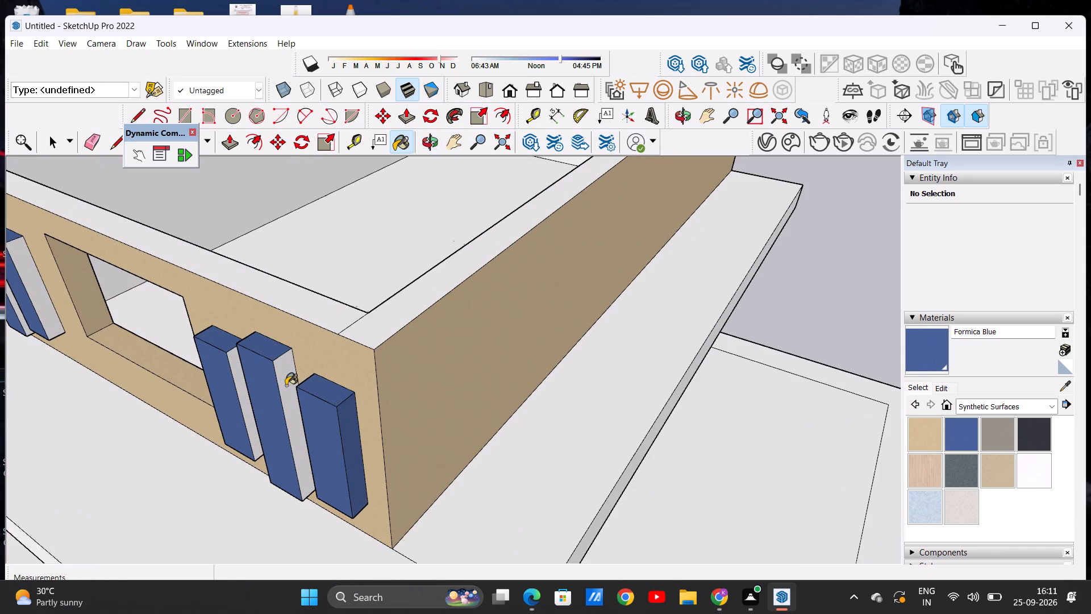
click(286, 385)
scroll(317, 387, down, 5)
scroll(276, 381, up, 7)
click(256, 376)
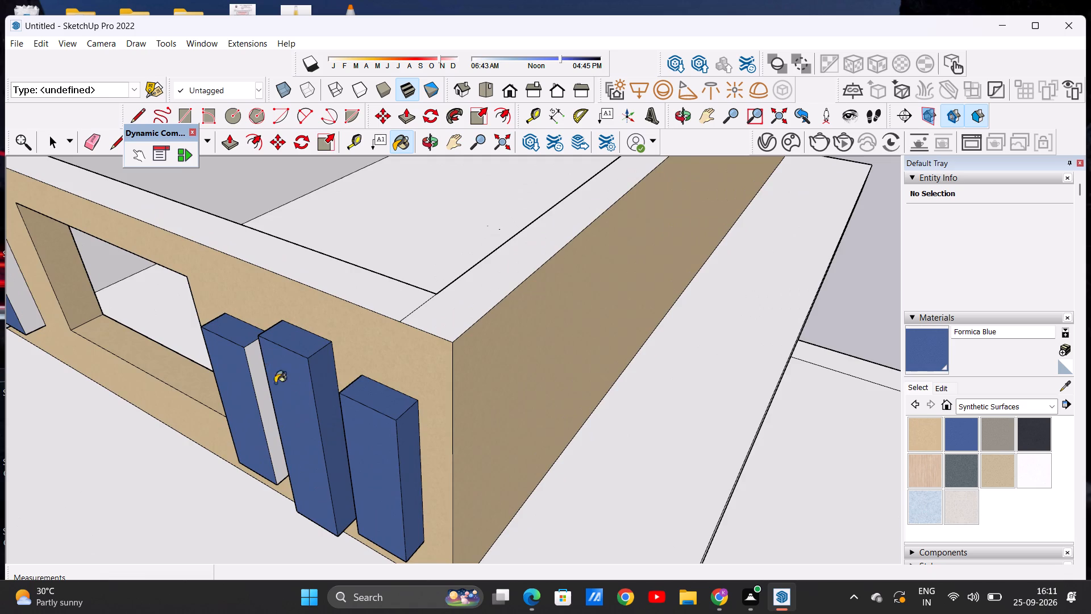
Paint the window-facing side faces of the three strips left of the window opening with Formica Blue.
scroll(315, 408, down, 16)
middle_drag(315, 450, 381, 326)
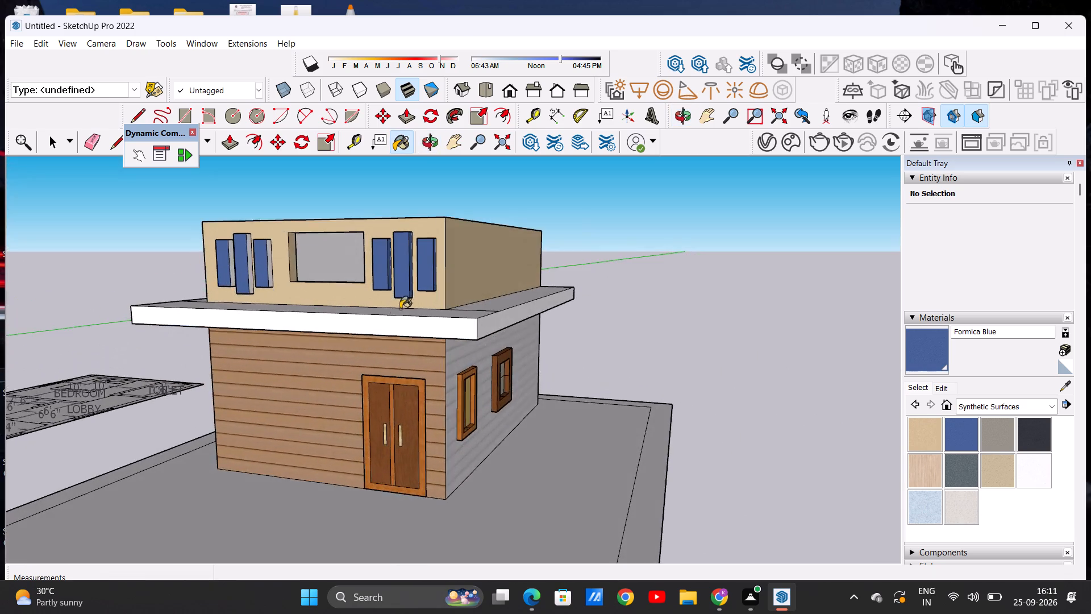
scroll(410, 307, up, 11)
middle_drag(400, 326, 478, 402)
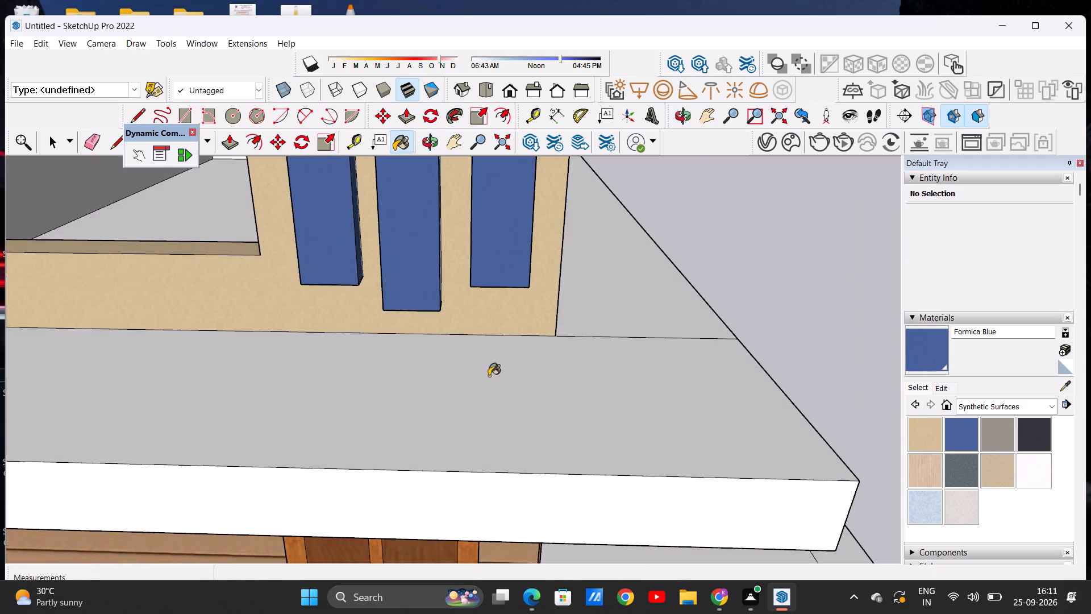
scroll(501, 374, down, 15)
middle_drag(247, 321, 519, 323)
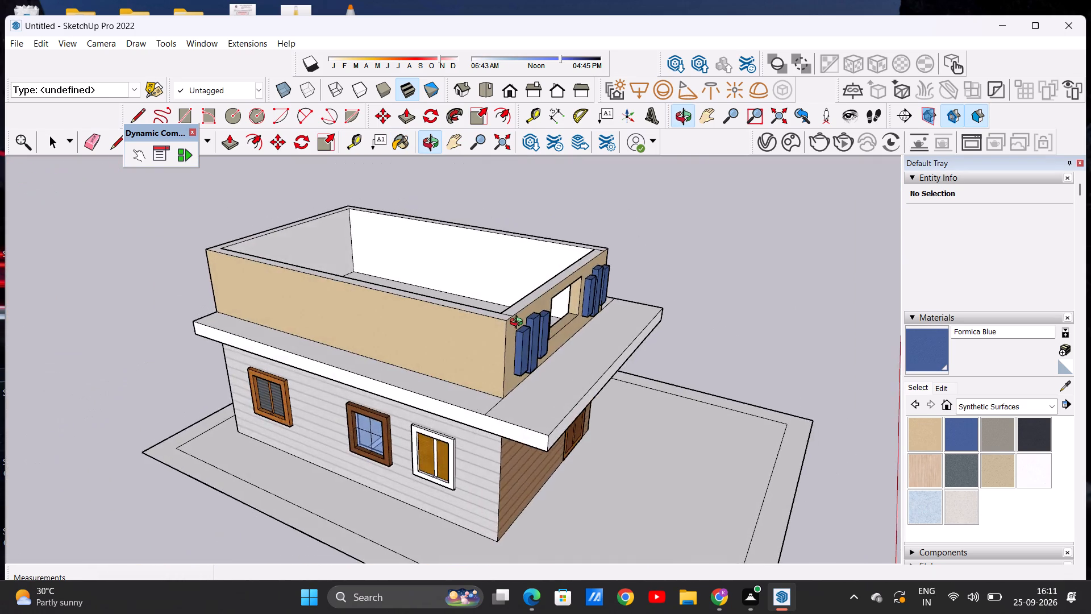
middle_drag(519, 323, 82, 346)
scroll(234, 291, up, 8)
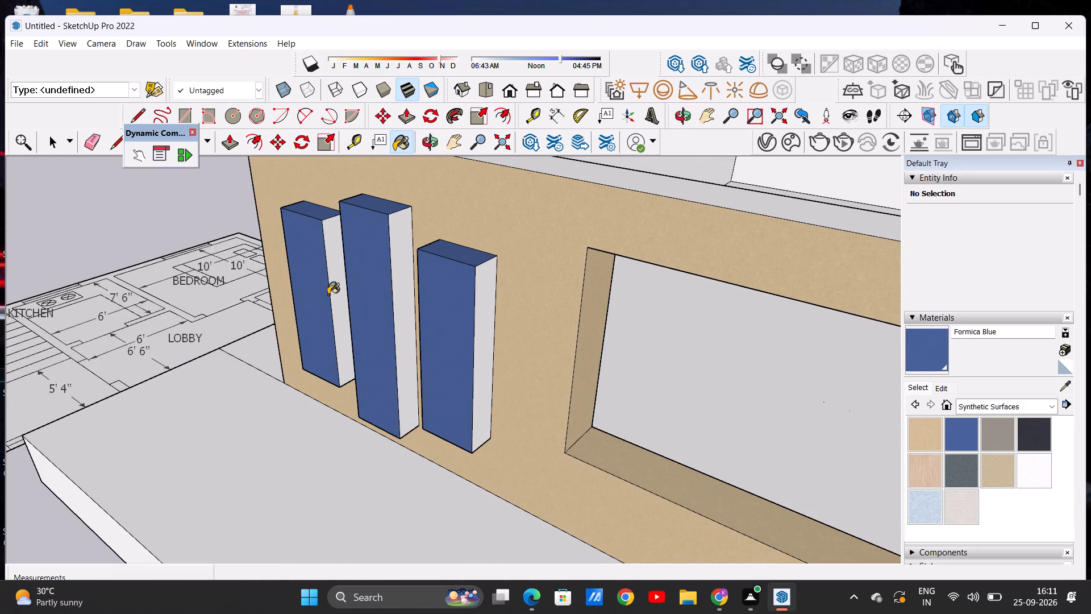
click(343, 286)
click(414, 295)
click(511, 309)
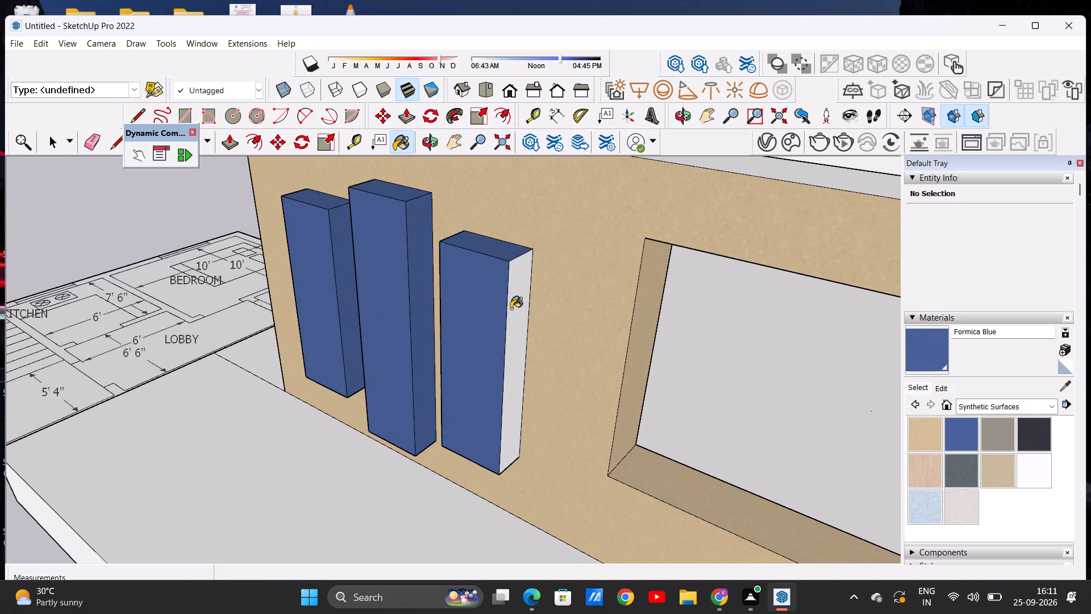
key(space)
Paint the front top face and front edge of the slab between the storeys with Formica Graystone.
scroll(413, 338, down, 16)
middle_drag(477, 358, 530, 294)
scroll(495, 303, down, 8)
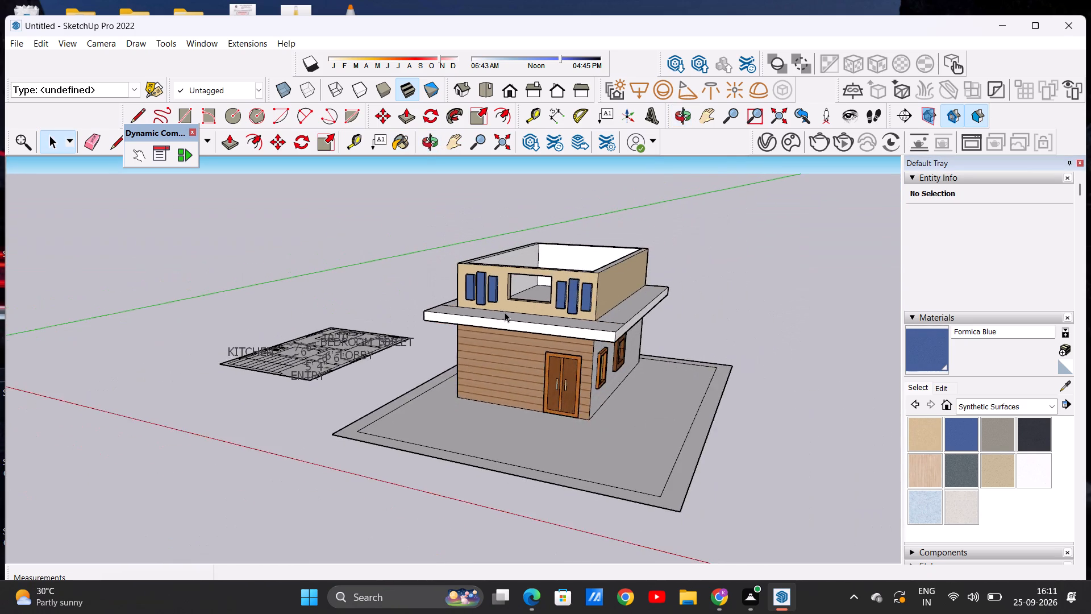
middle_drag(508, 310, 553, 325)
scroll(566, 306, up, 3)
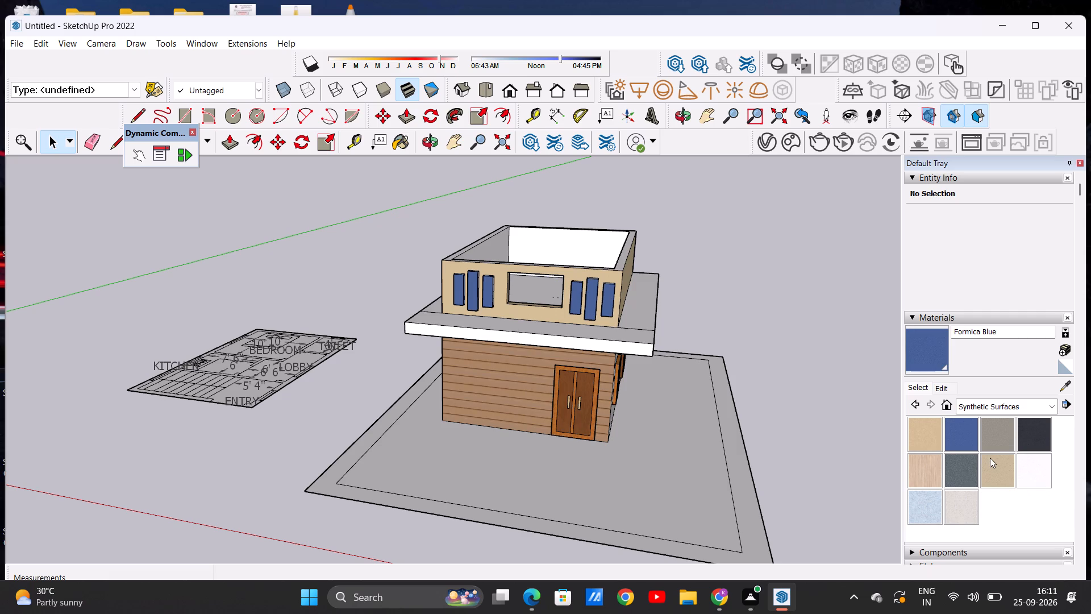
click(1000, 426)
scroll(488, 244, up, 3)
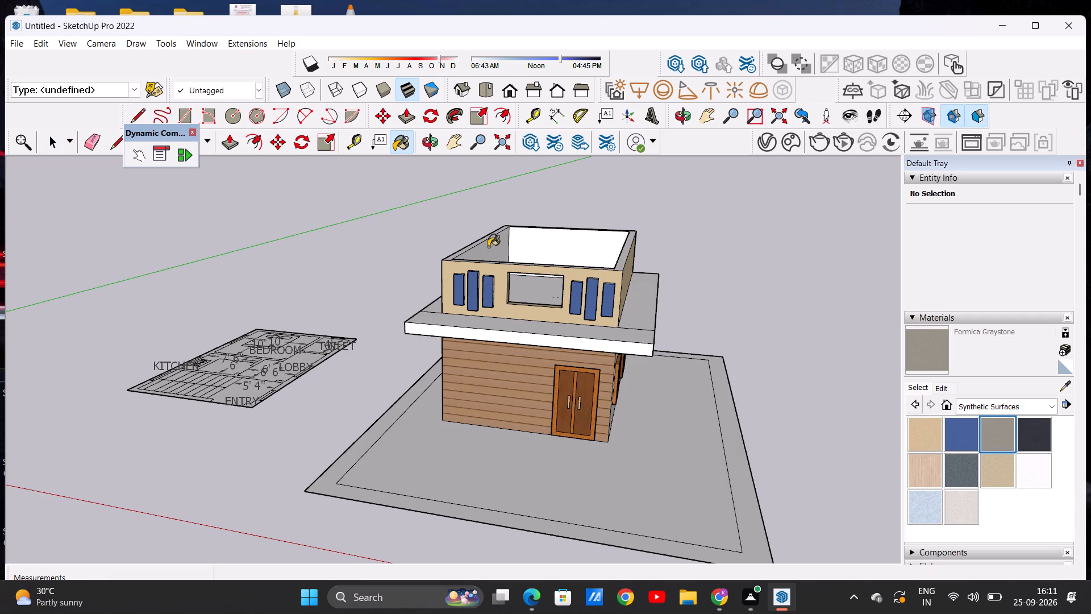
scroll(488, 247, up, 9)
click(464, 463)
scroll(509, 458, down, 7)
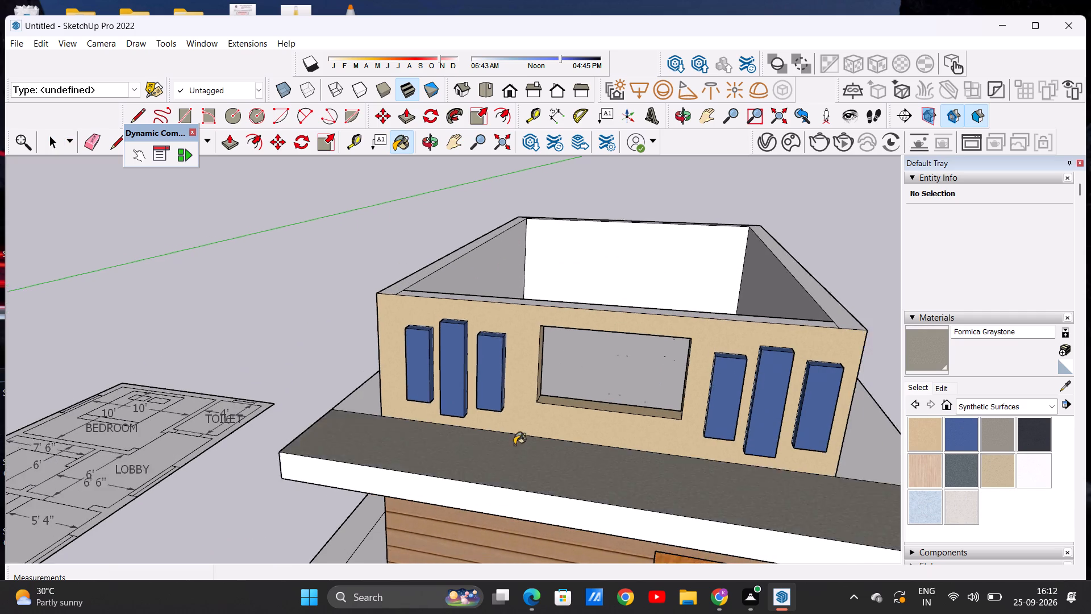
middle_drag(542, 509, 524, 459)
scroll(550, 425, up, 6)
click(547, 429)
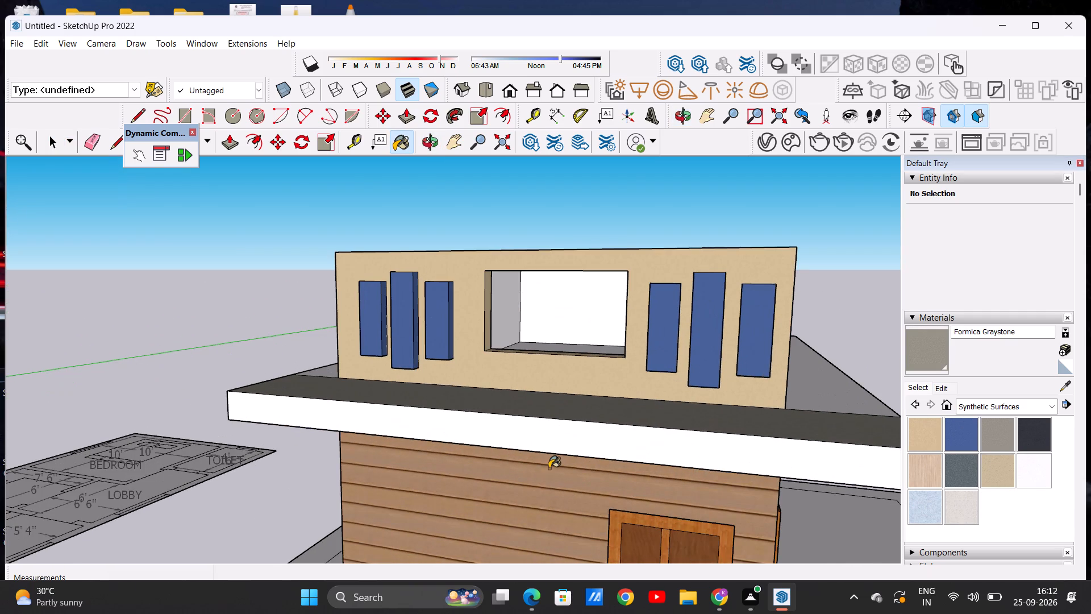
Paint the slab's top faces and outer edges along both sides of the house with Formica Graystone.
scroll(549, 468, down, 13)
scroll(642, 424, up, 5)
click(626, 452)
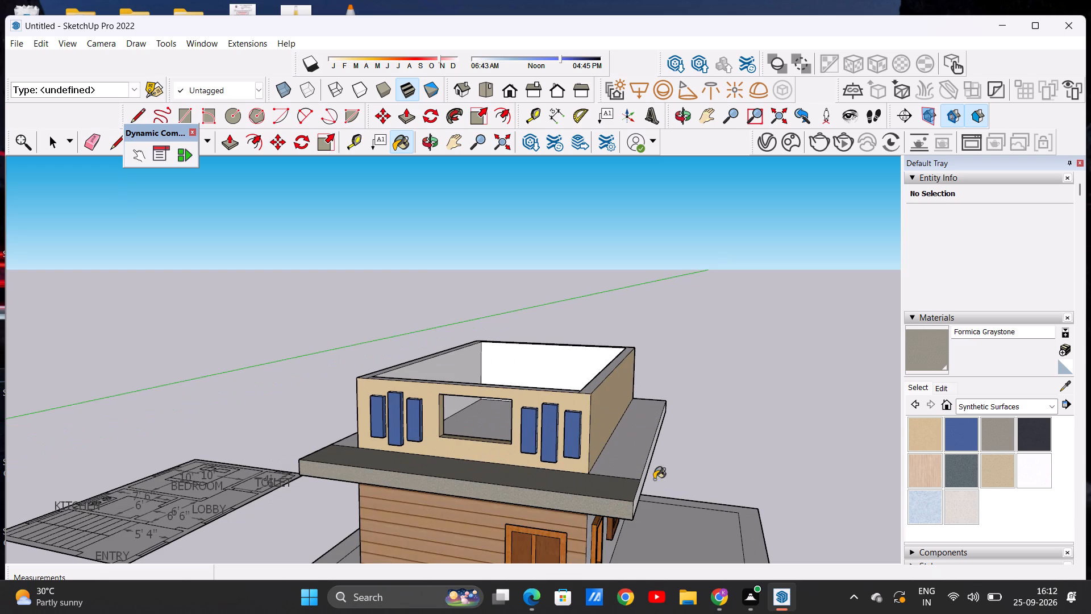
click(637, 496)
scroll(671, 459, down, 4)
middle_drag(399, 459, 532, 467)
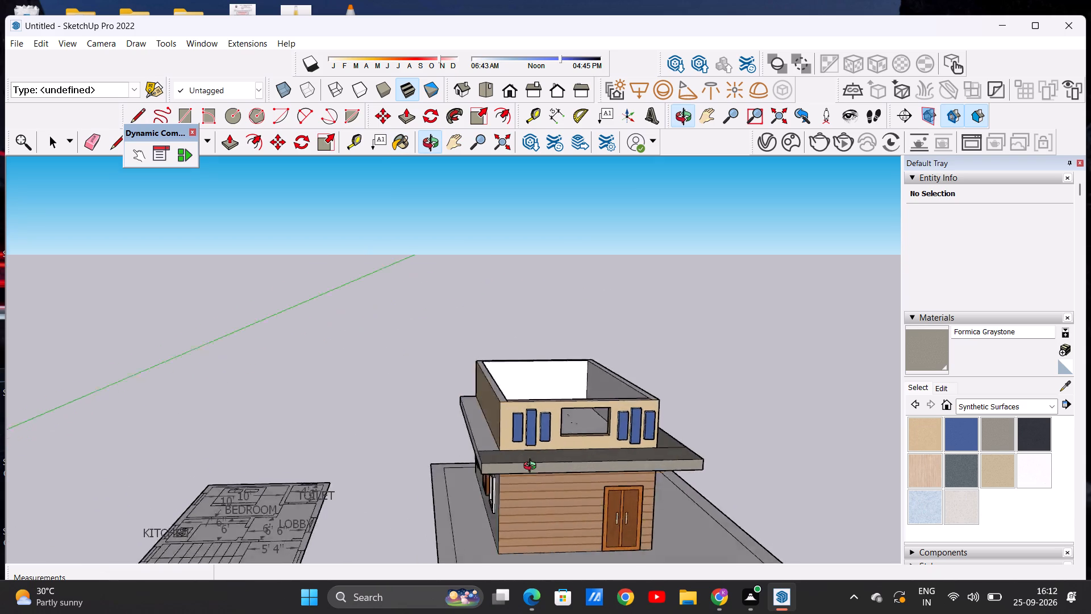
middle_drag(532, 467, 559, 508)
scroll(482, 451, up, 5)
click(497, 425)
click(489, 454)
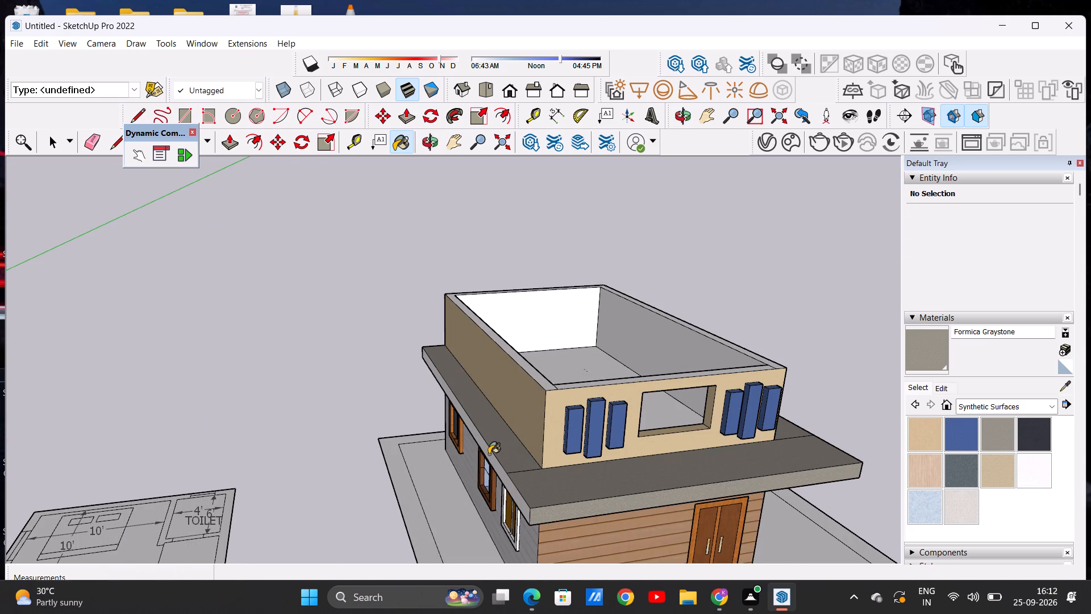
Paint the slab's underside with Formica Graystone along the front and both sides of the house.
scroll(490, 440, down, 6)
middle_drag(538, 501, 448, 327)
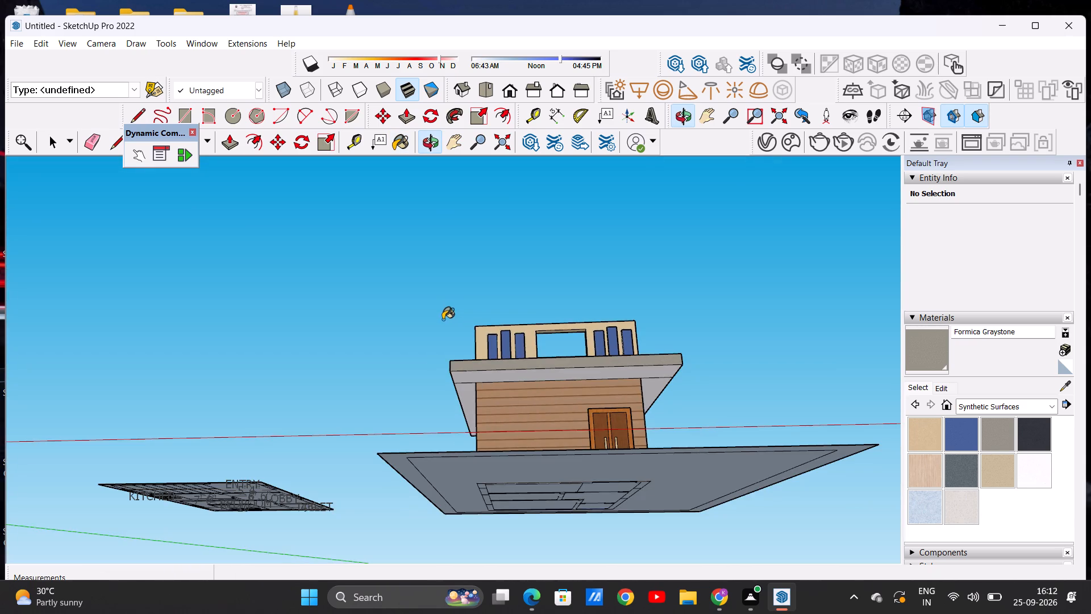
scroll(532, 367, up, 7)
click(531, 372)
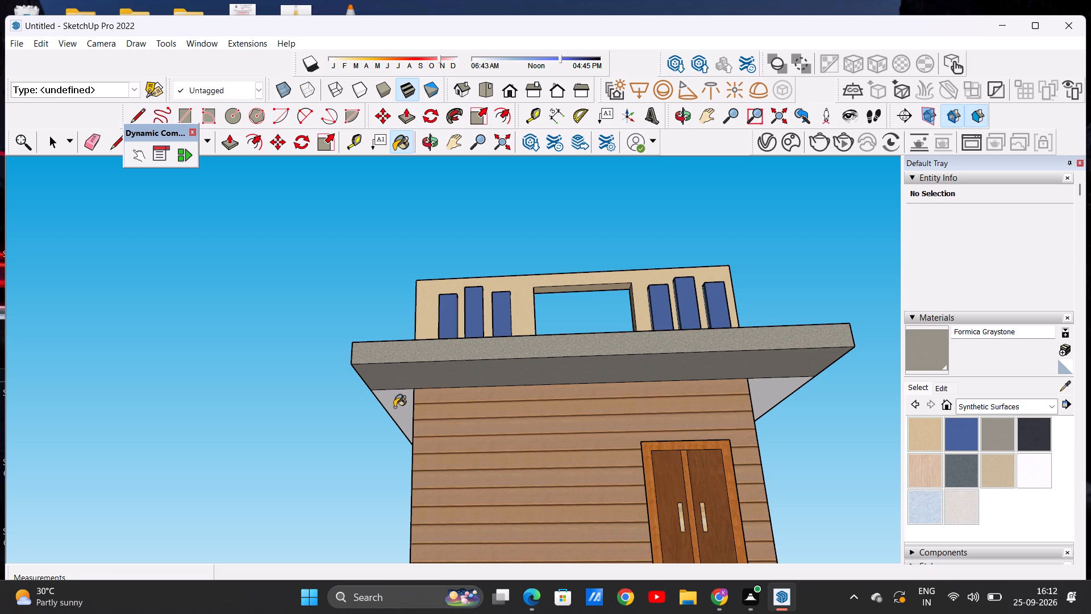
click(394, 407)
click(767, 395)
scroll(701, 403, down, 3)
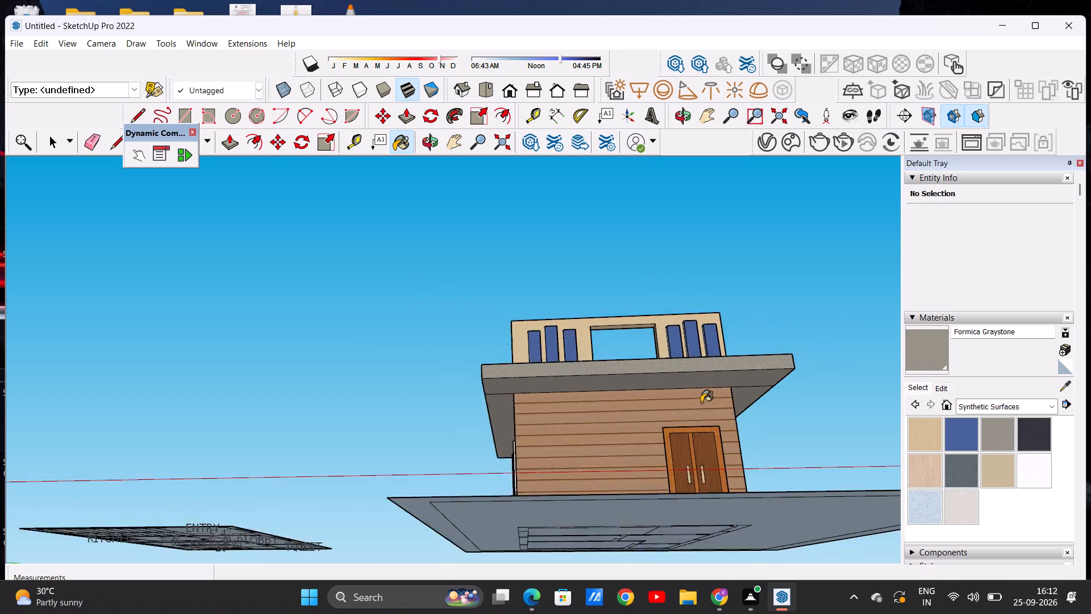
scroll(701, 403, down, 8)
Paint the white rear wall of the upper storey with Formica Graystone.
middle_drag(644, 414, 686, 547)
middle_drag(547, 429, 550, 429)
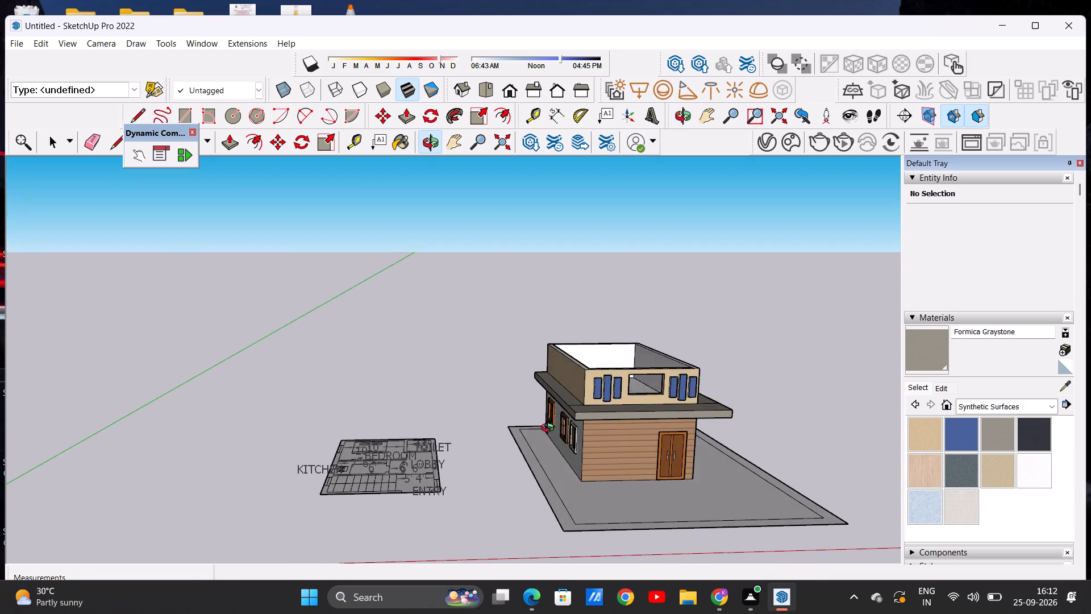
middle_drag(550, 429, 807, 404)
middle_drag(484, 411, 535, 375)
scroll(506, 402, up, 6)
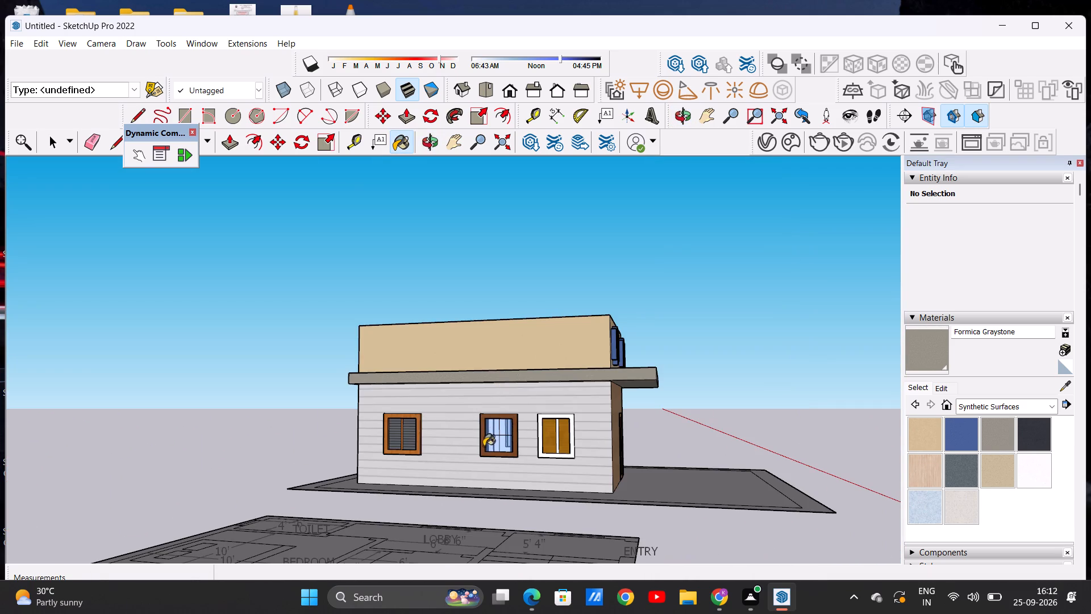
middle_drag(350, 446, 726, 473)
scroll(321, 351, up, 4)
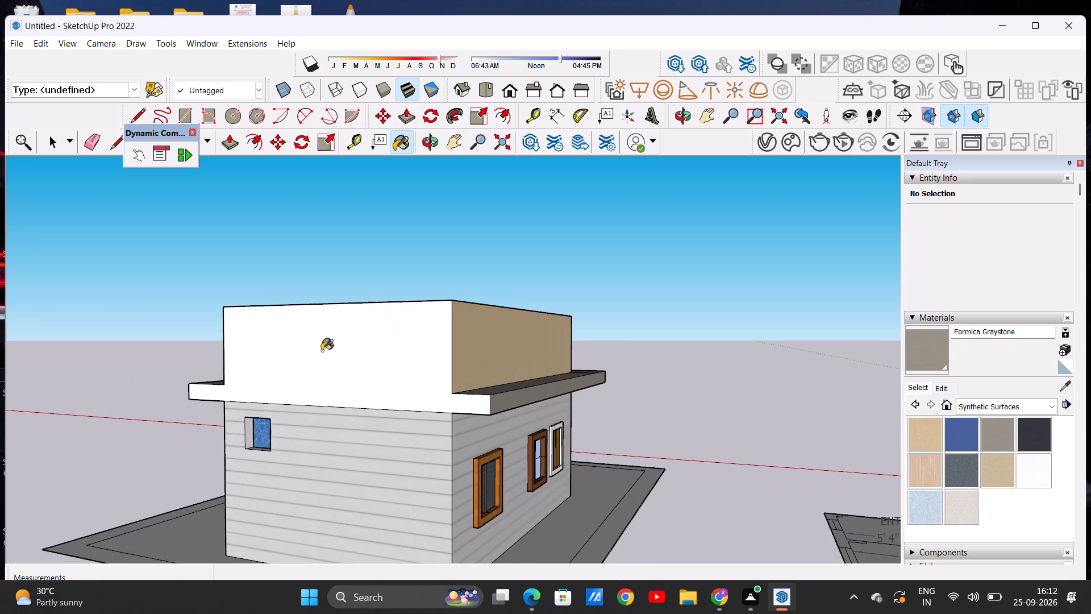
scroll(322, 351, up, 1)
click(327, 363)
Repaint the upper storey's rear wall with Formica Beige to match its other walls.
scroll(349, 394, down, 6)
middle_drag(350, 435, 367, 406)
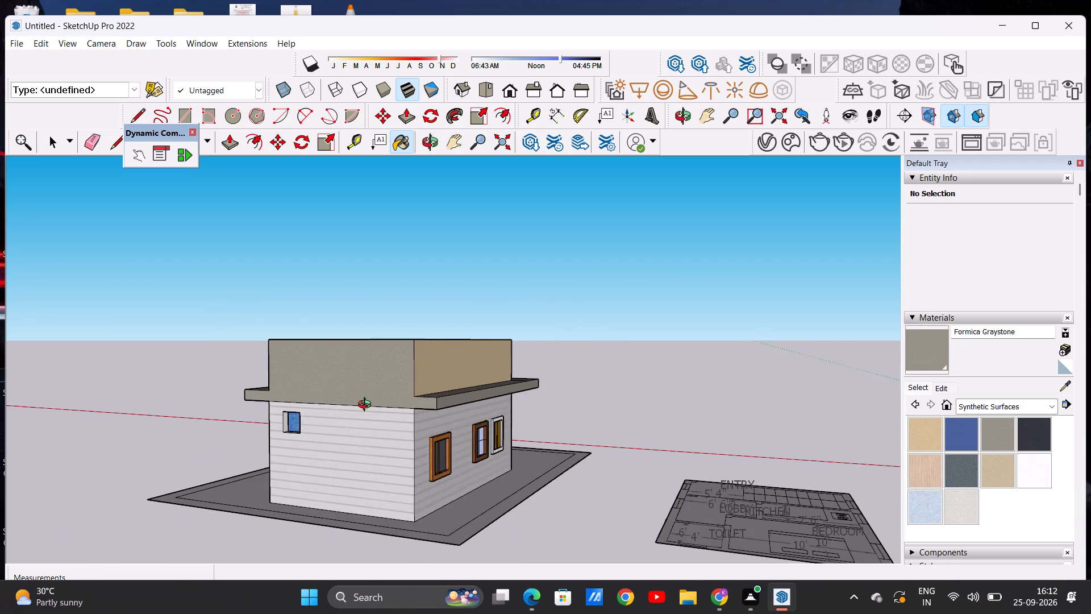
middle_drag(367, 406, 170, 445)
middle_drag(520, 413, 183, 413)
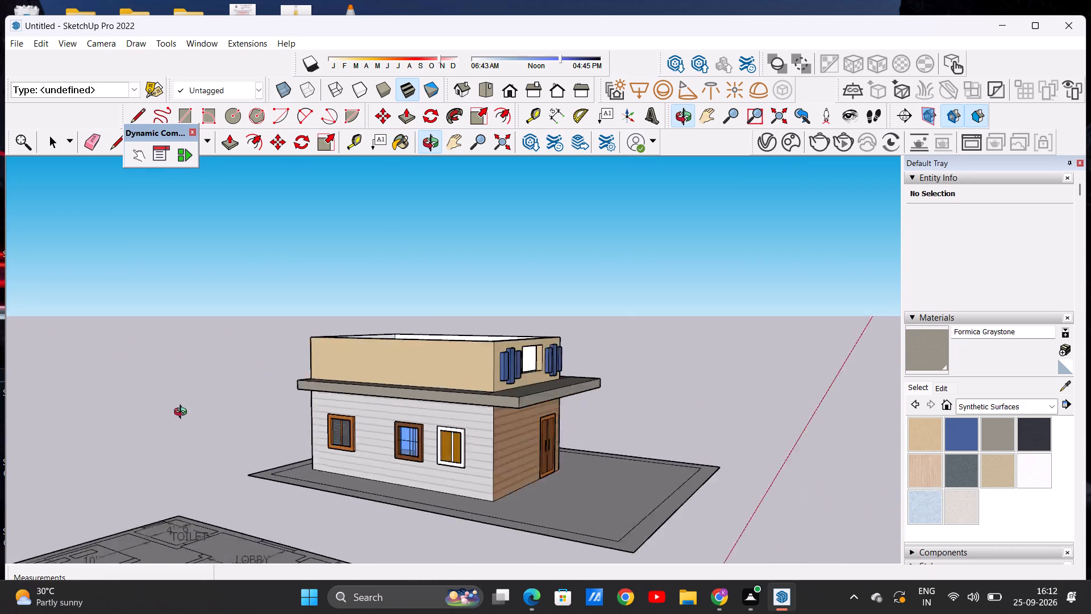
middle_drag(183, 413, 81, 413)
middle_drag(390, 418, 318, 455)
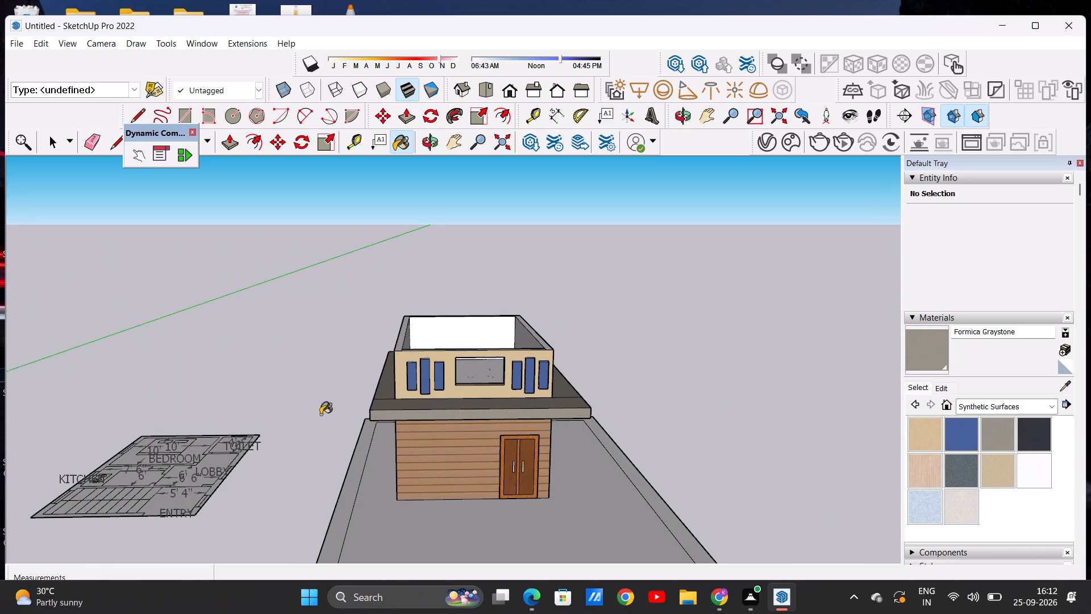
click(928, 427)
middle_drag(370, 414, 902, 397)
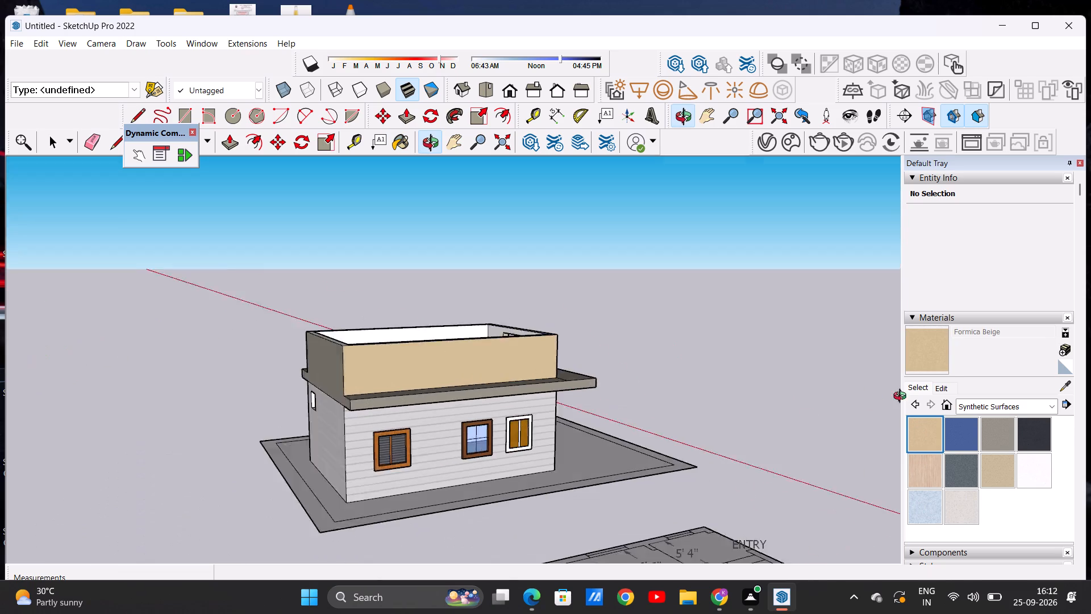
middle_drag(902, 397, 949, 389)
click(337, 362)
middle_drag(651, 391, 133, 410)
scroll(405, 382, down, 4)
middle_drag(492, 445, 409, 420)
scroll(382, 393, down, 1)
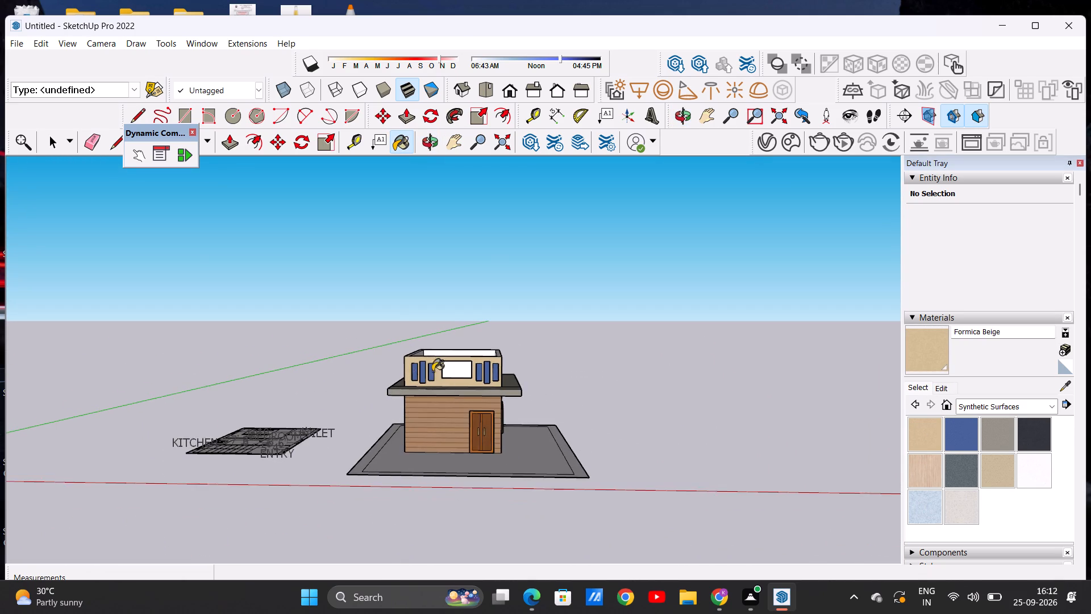
scroll(459, 378, up, 8)
key(space)
Examine the painted house exterior from the front, from below and from above.
middle_drag(440, 374, 424, 386)
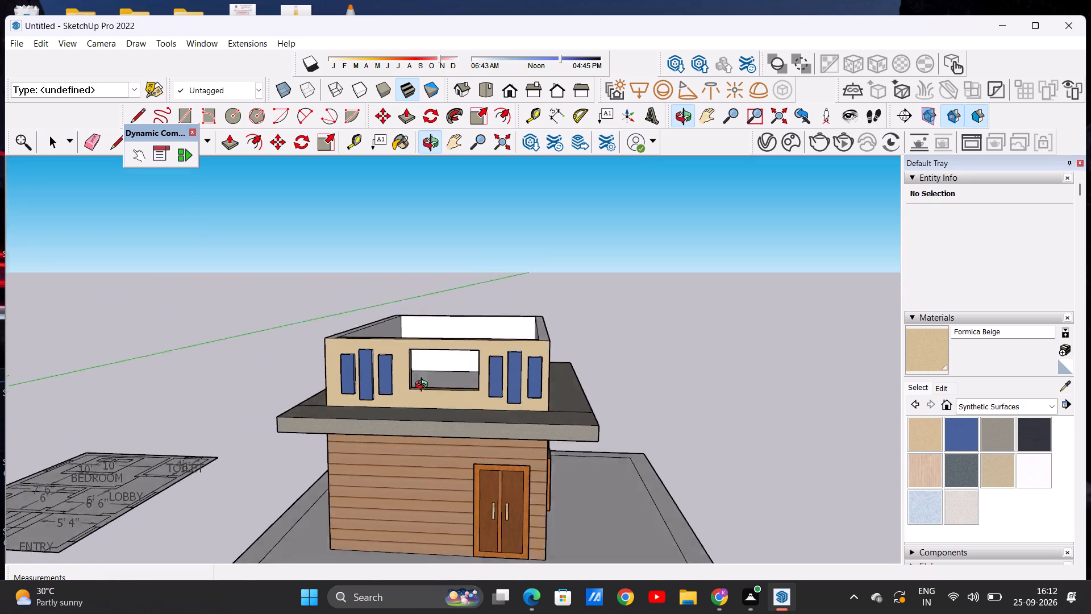
middle_drag(424, 386, 427, 383)
scroll(424, 354, down, 6)
scroll(432, 404, up, 7)
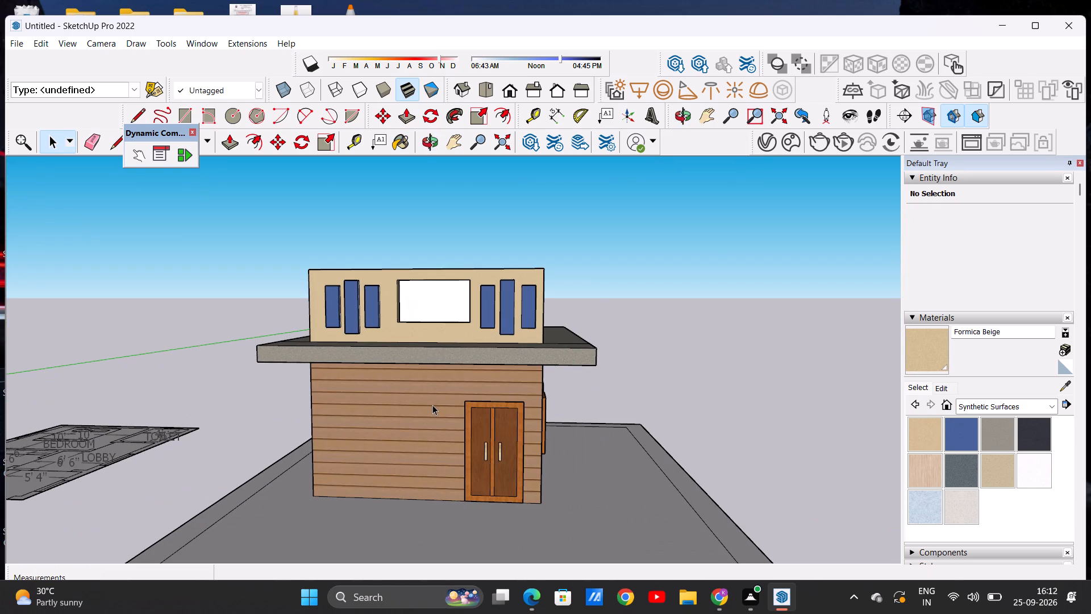
scroll(122, 517, down, 3)
scroll(422, 354, up, 1)
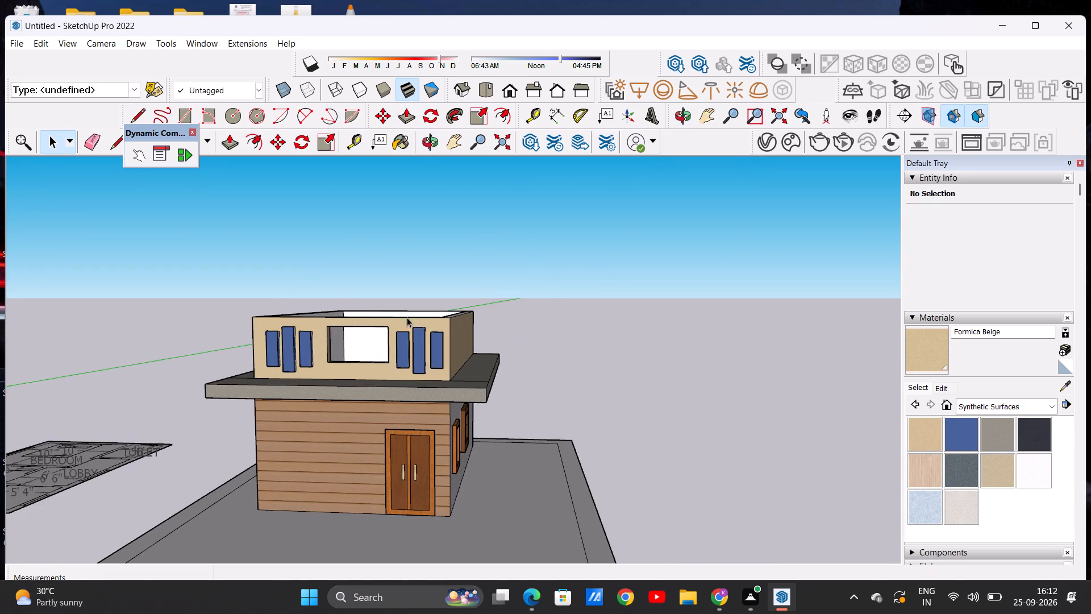
scroll(480, 234, down, 5)
scroll(401, 261, up, 13)
scroll(403, 308, down, 9)
middle_drag(426, 408, 455, 293)
scroll(443, 267, down, 5)
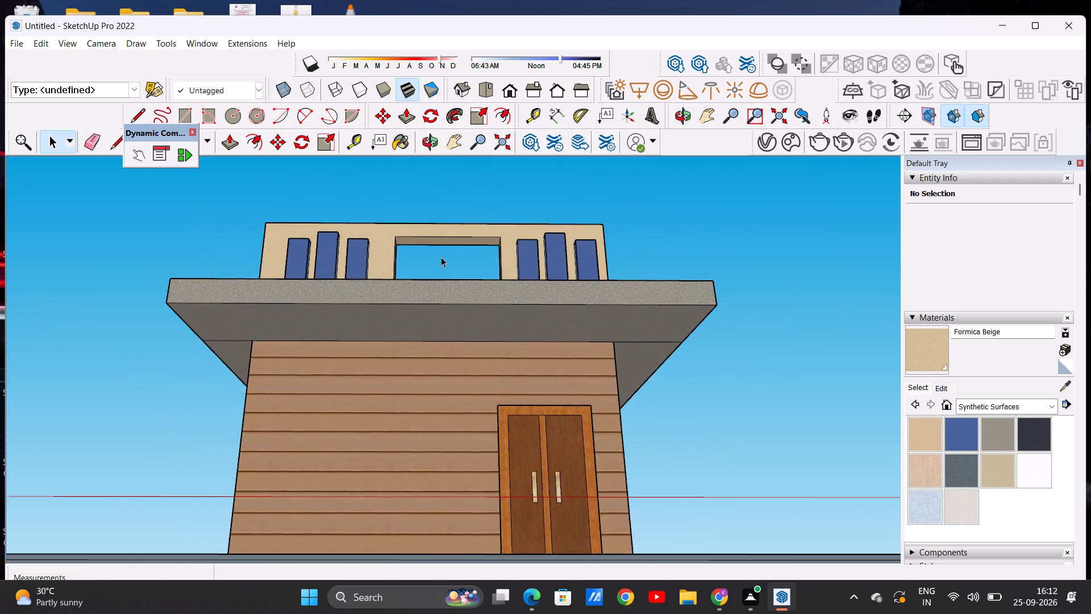
scroll(441, 257, down, 6)
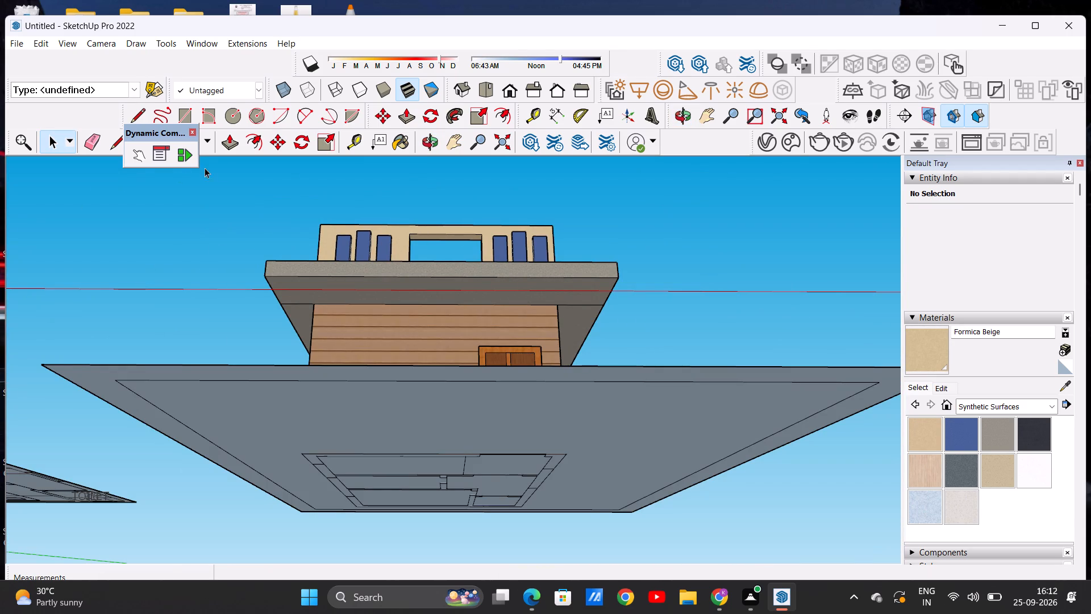
scroll(266, 273, down, 4)
middle_drag(367, 265, 391, 418)
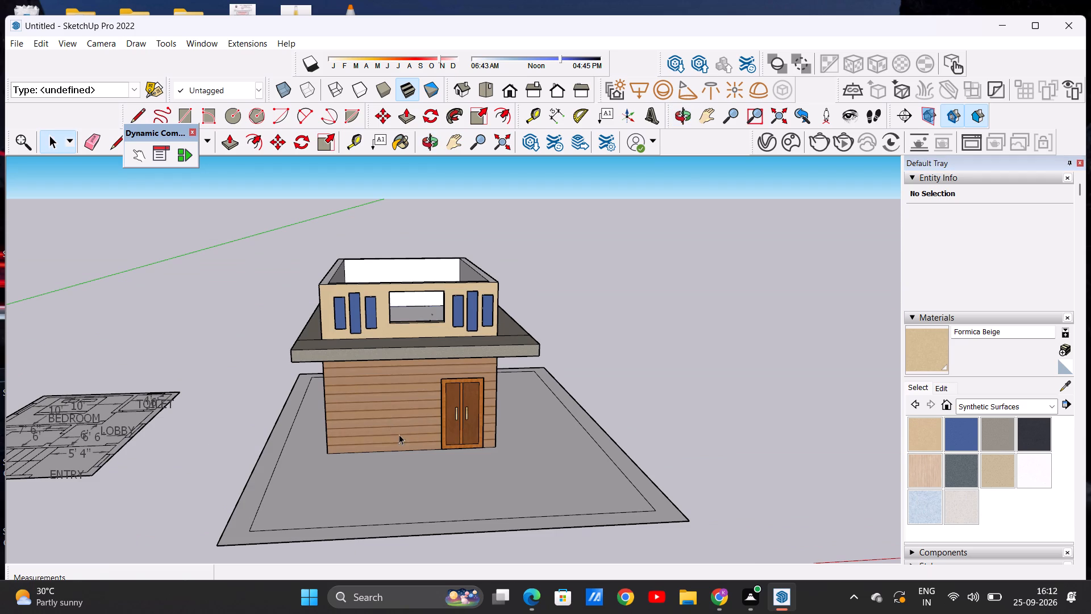
scroll(427, 353, up, 12)
scroll(479, 295, down, 9)
middle_drag(472, 404, 459, 376)
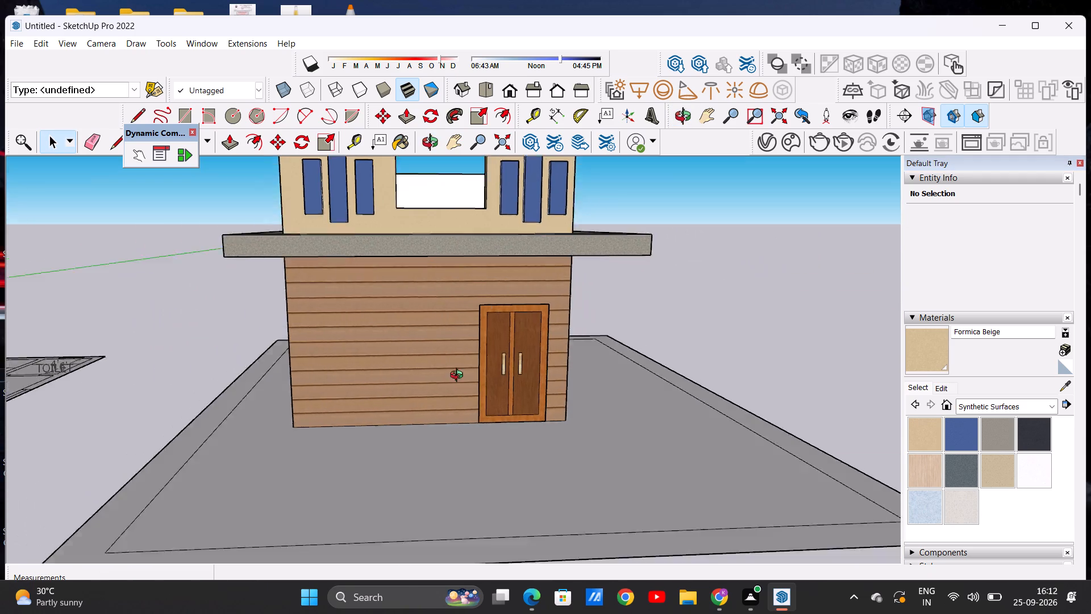
middle_drag(459, 376, 438, 404)
scroll(439, 412, down, 6)
scroll(430, 413, up, 1)
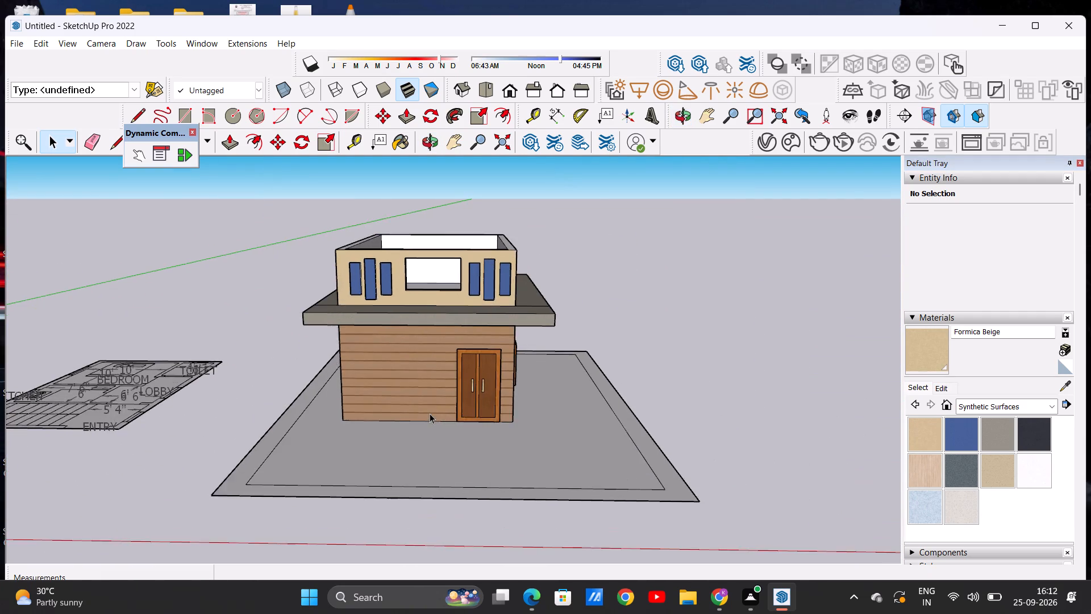
scroll(430, 413, up, 1)
scroll(434, 403, down, 4)
Draw two lines about 1' 10" long across the plot's front border strip, one near its middle and one near its right corner.
middle_drag(448, 395, 459, 489)
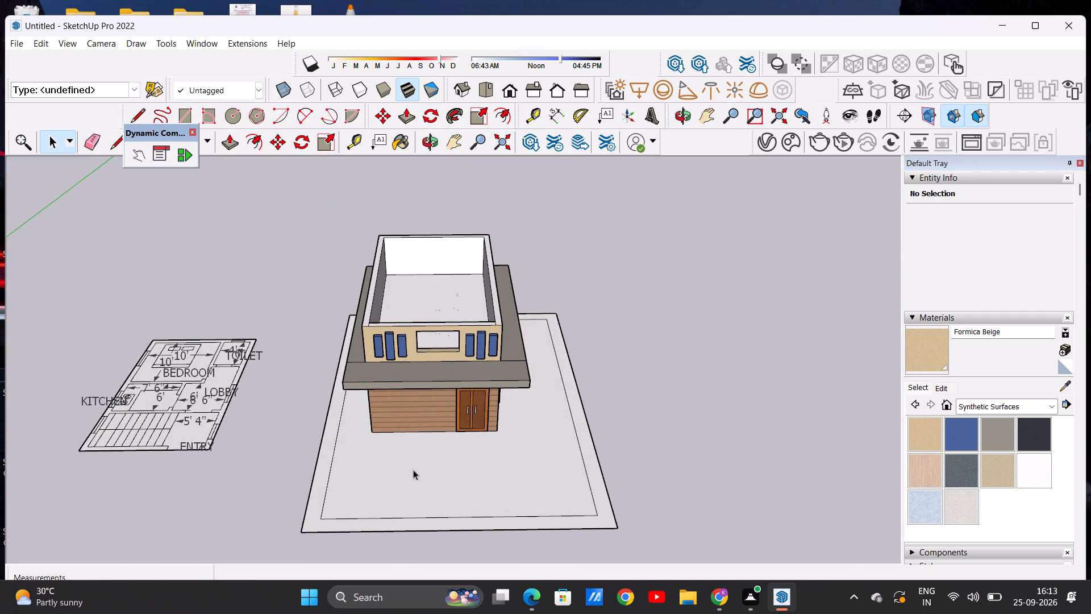
scroll(439, 420, down, 2)
scroll(425, 472, up, 4)
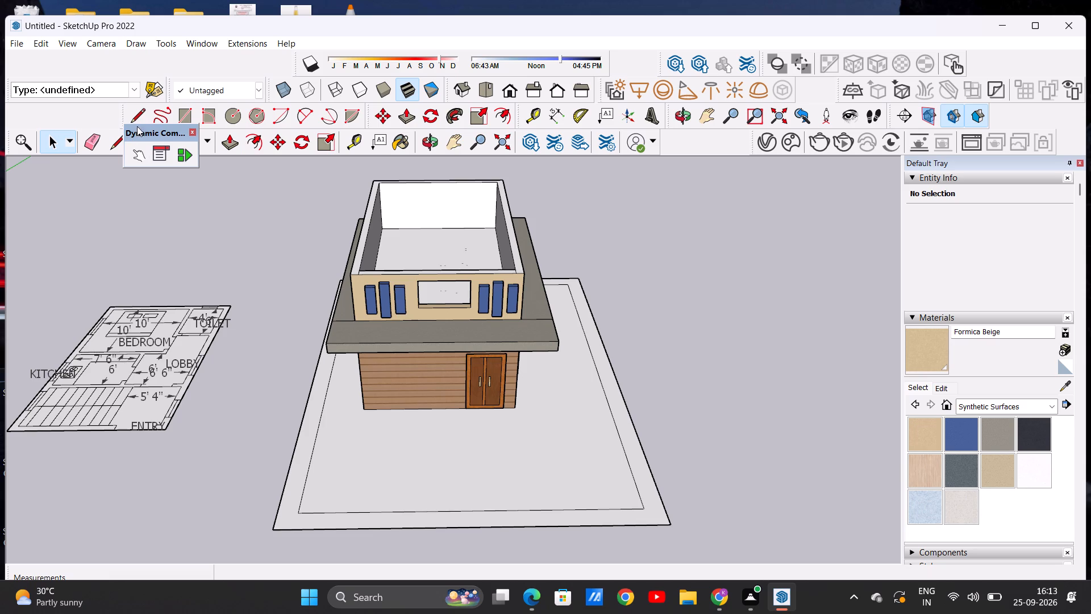
click(138, 107)
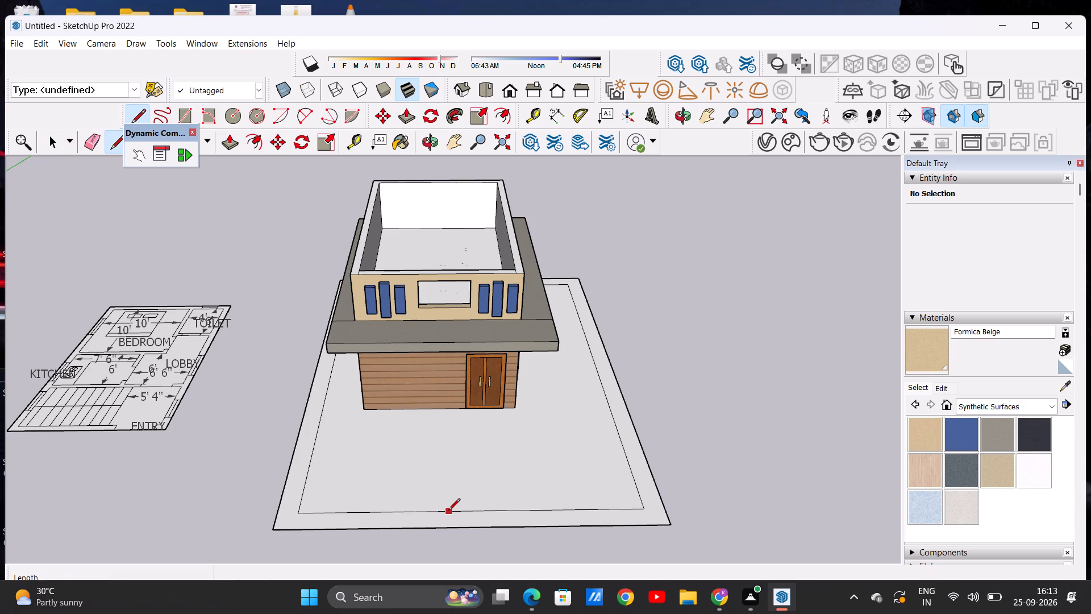
click(448, 511)
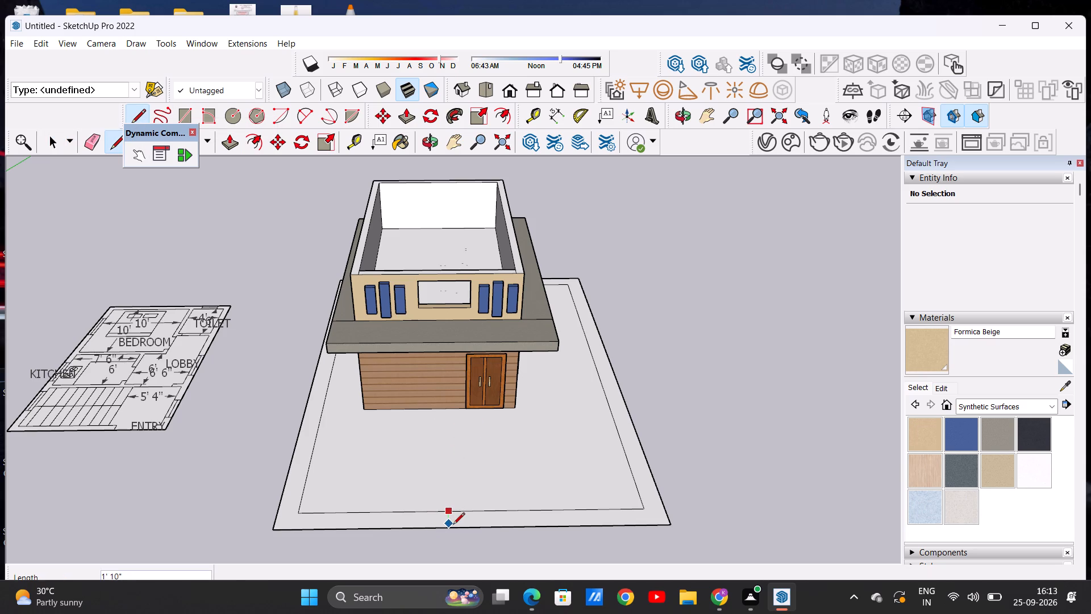
click(453, 526)
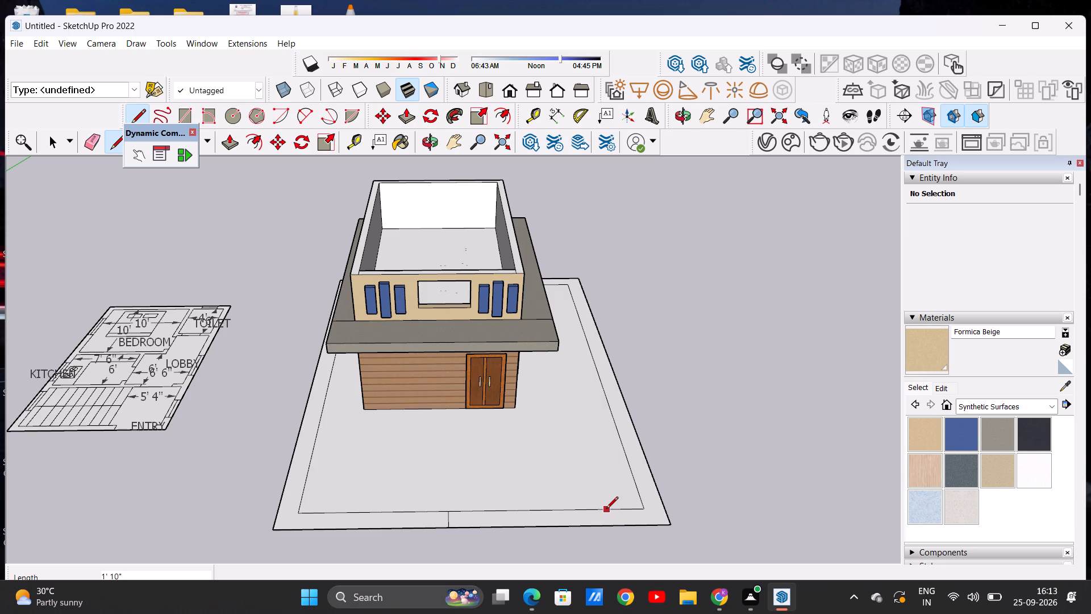
click(606, 509)
click(606, 523)
key(space)
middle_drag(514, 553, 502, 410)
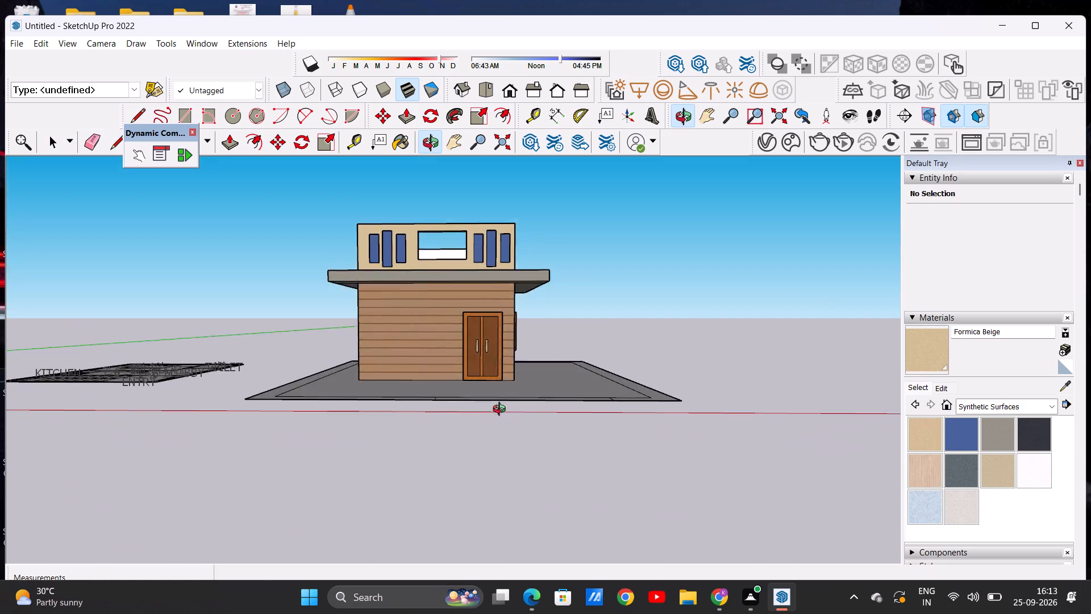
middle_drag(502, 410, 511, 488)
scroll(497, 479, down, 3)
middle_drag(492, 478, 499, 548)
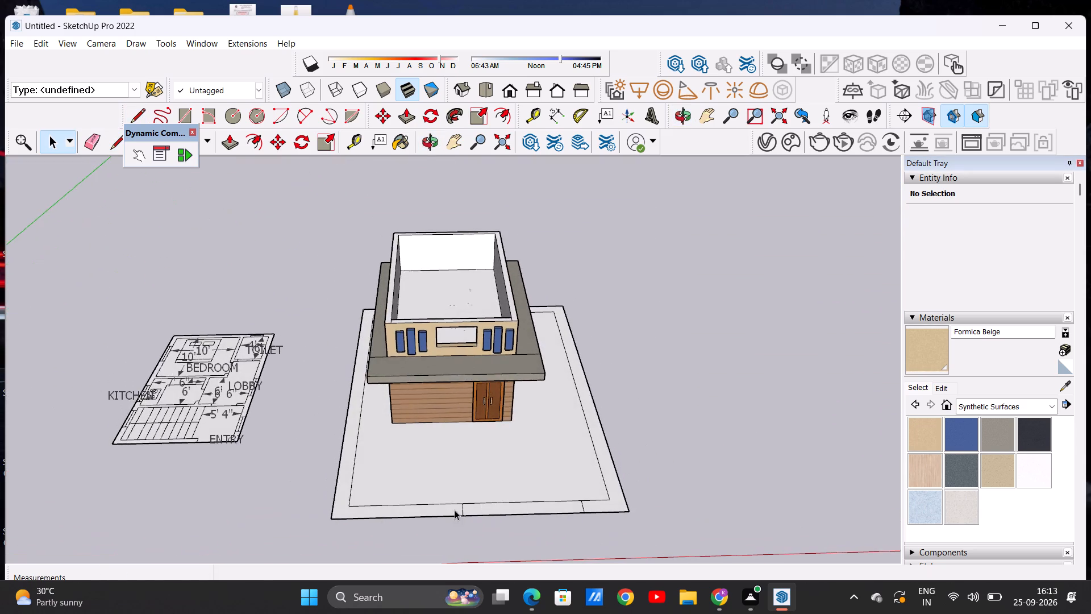
Undo the two dividing lines drawn across the plot's front border strip.
scroll(465, 511, up, 6)
scroll(462, 496, down, 3)
scroll(534, 500, up, 4)
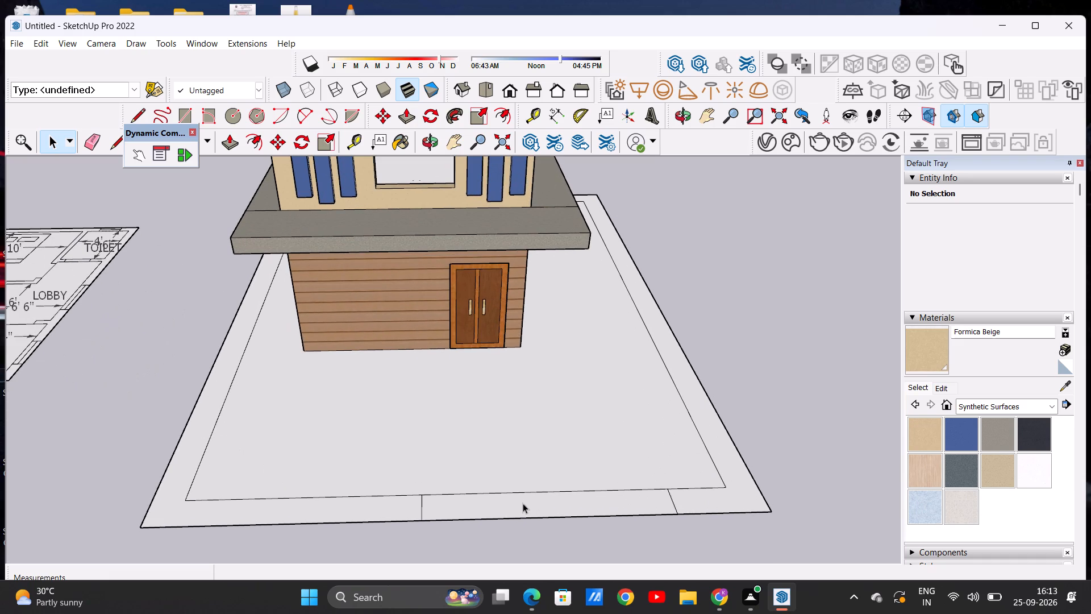
key(ctrl+z)
key(z)
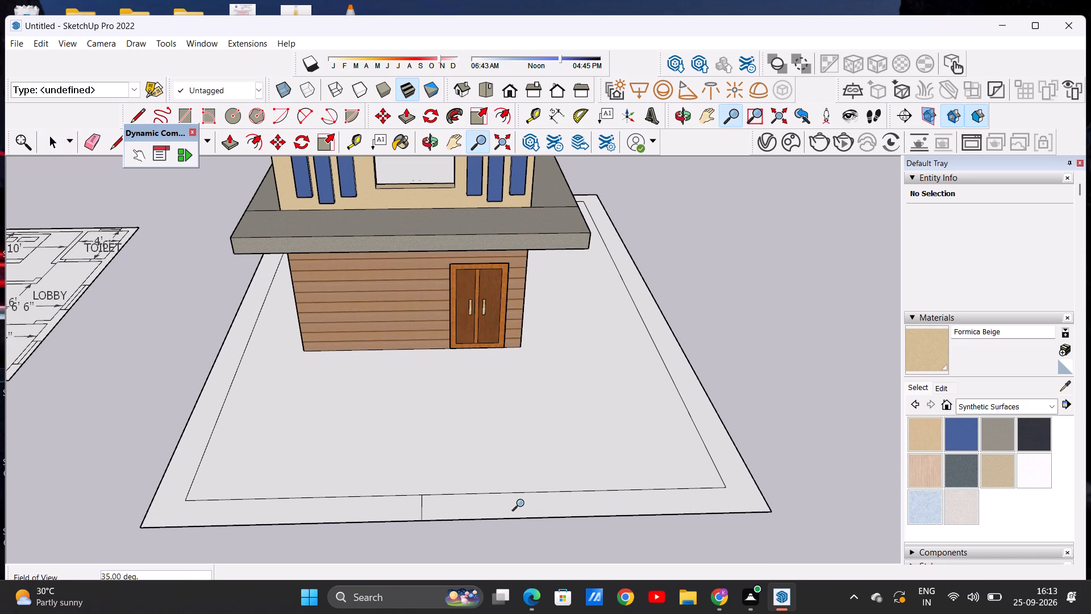
key(space)
key(ctrl+z)
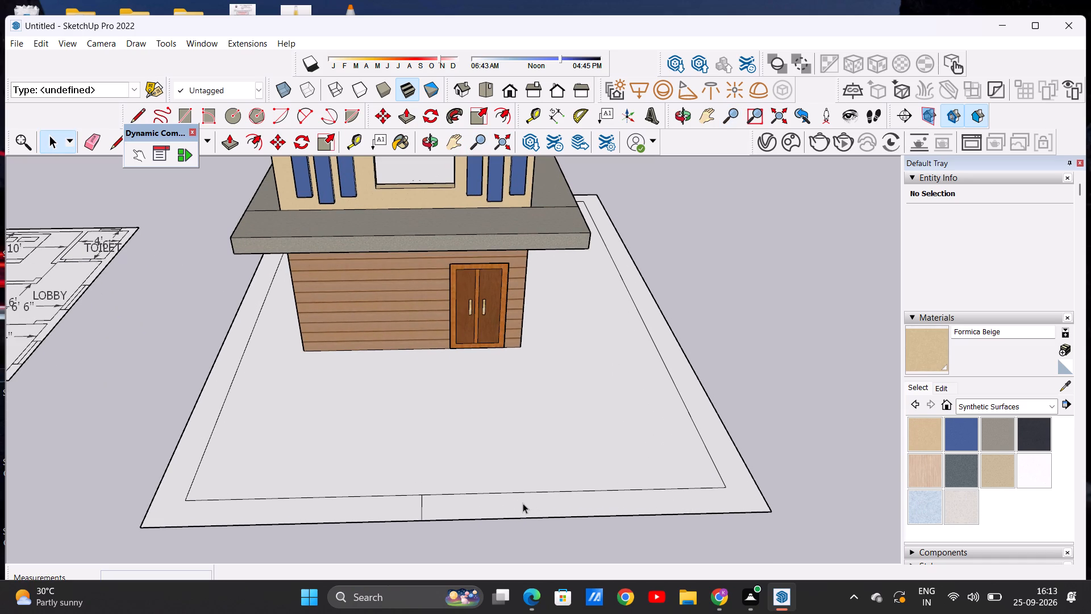
Draw two lines about 1' 10" long across the front border strip, near its middle and near its right corner, marking the entrance opening.
key(l)
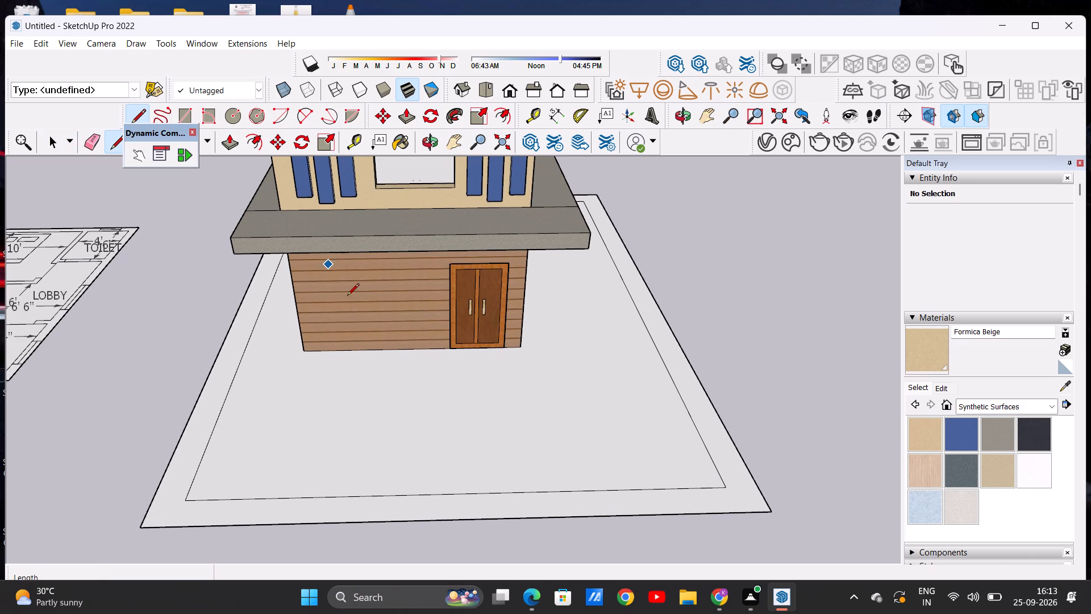
click(439, 492)
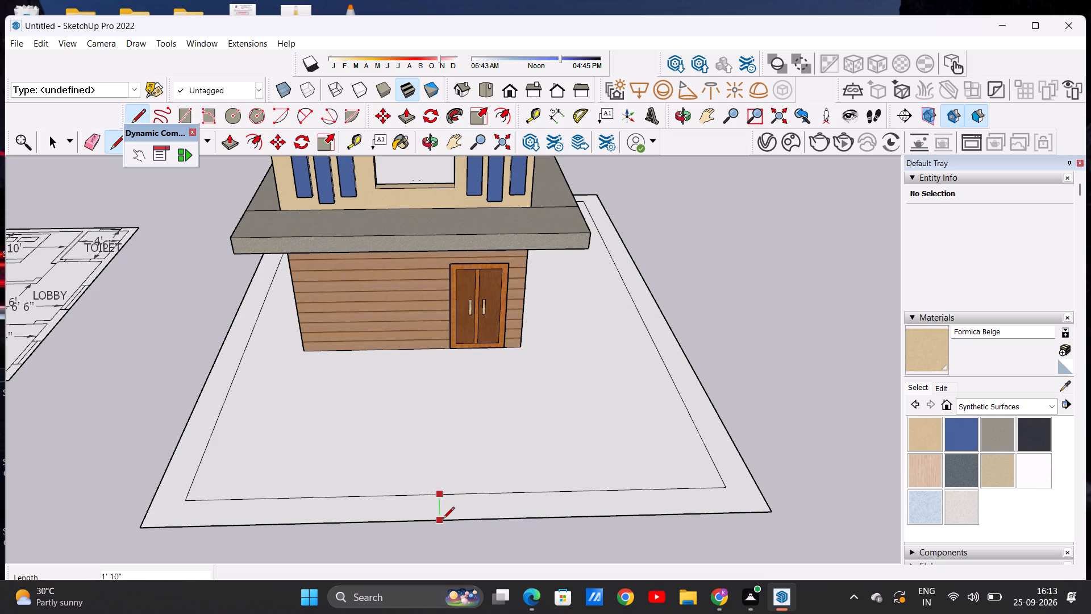
click(443, 520)
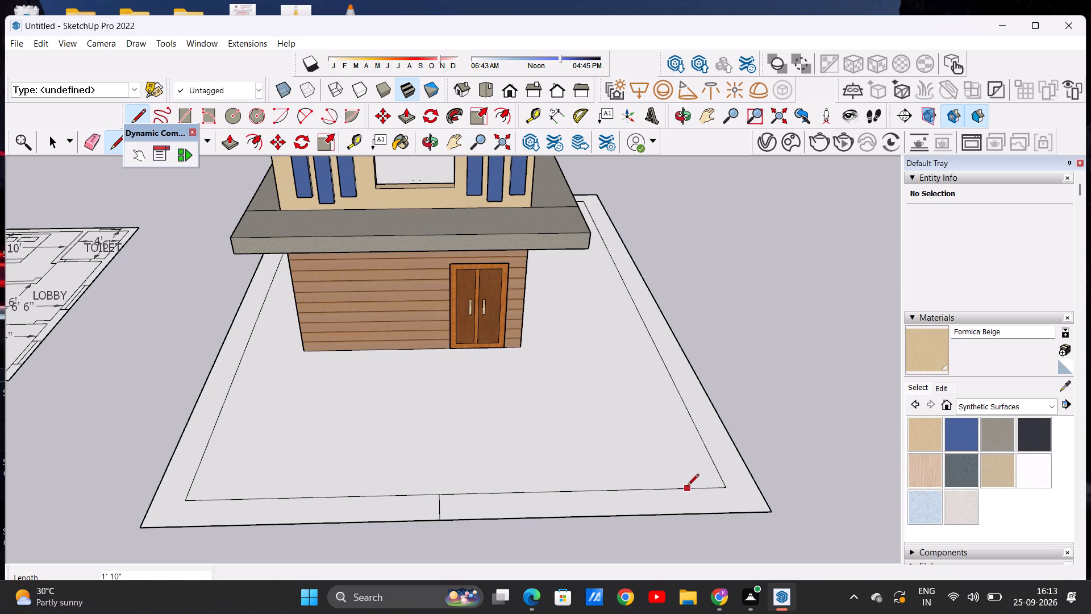
click(688, 487)
click(695, 511)
key(space)
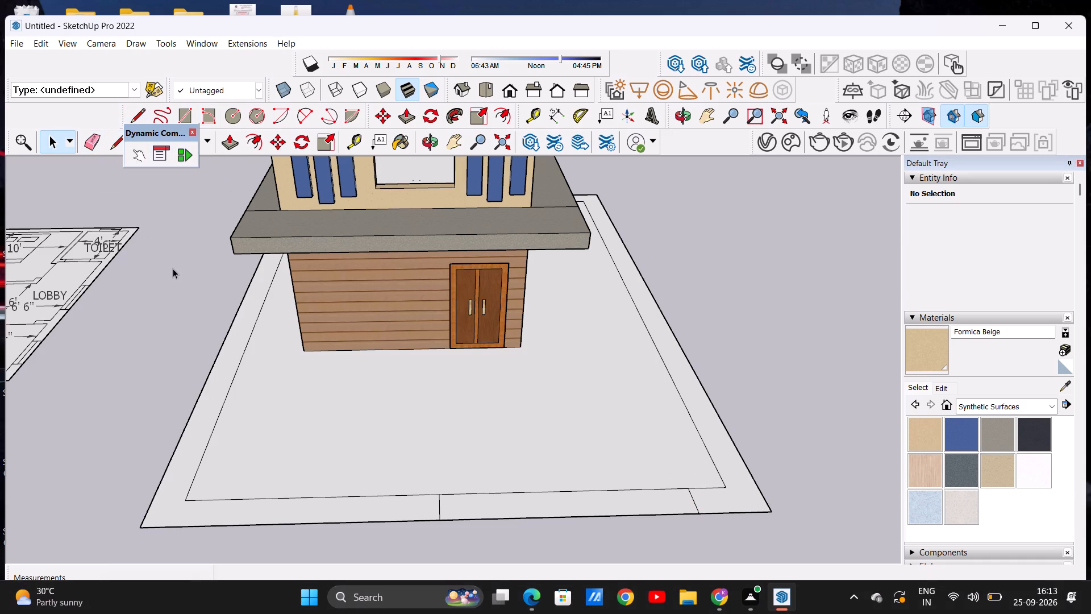
Push/Pull the plot's border strip up about 7' 4" as a boundary wall, leaving the front entrance section flat.
scroll(173, 268, down, 4)
middle_drag(373, 445, 377, 414)
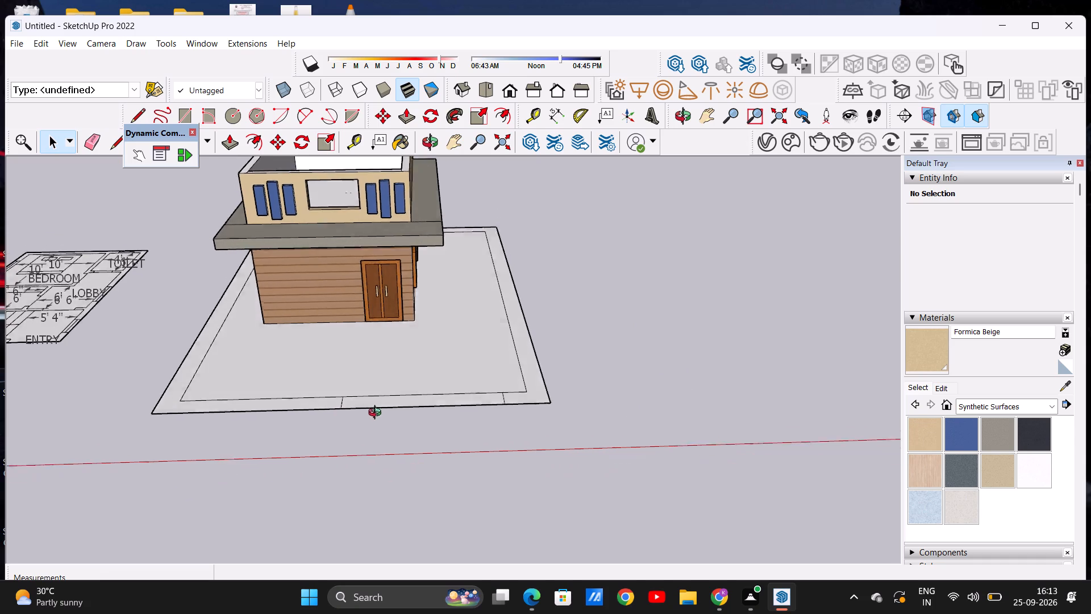
middle_drag(377, 414, 383, 453)
scroll(324, 345, down, 7)
middle_drag(338, 333, 323, 380)
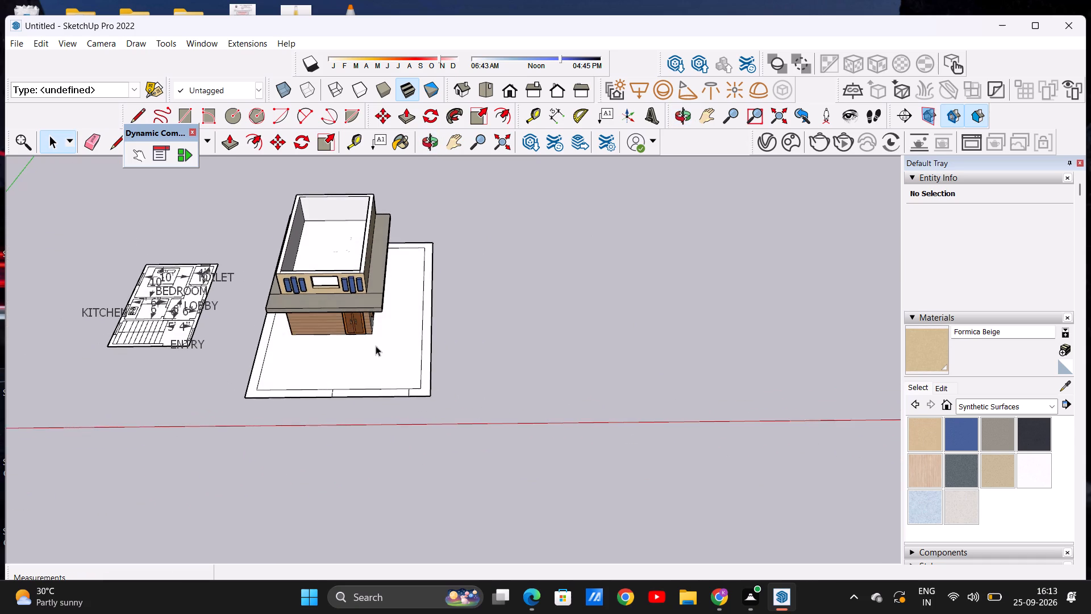
scroll(428, 354, up, 5)
click(231, 136)
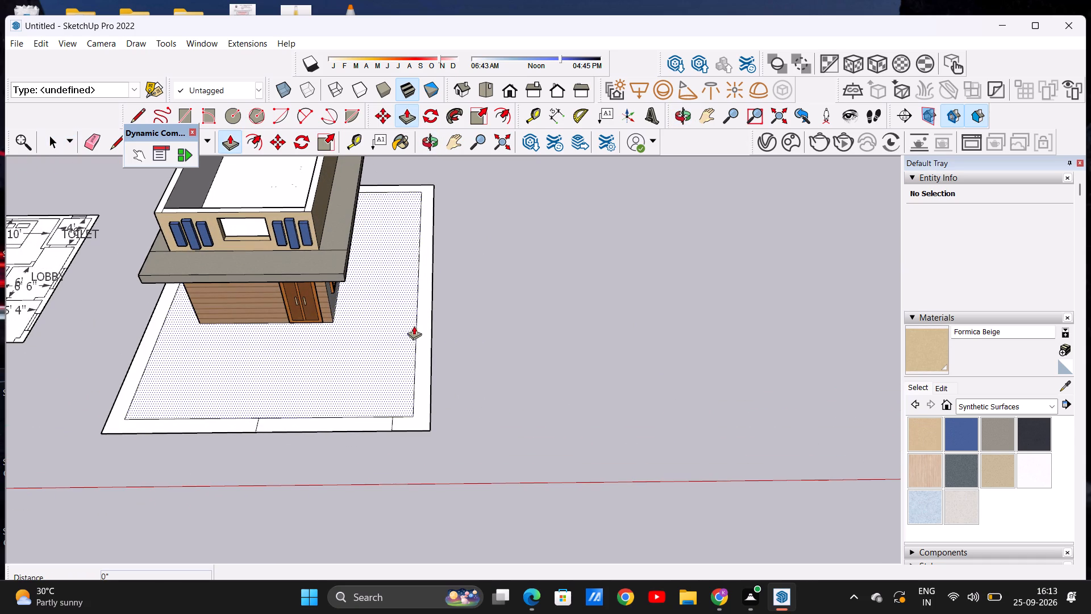
click(425, 366)
middle_drag(436, 330, 445, 226)
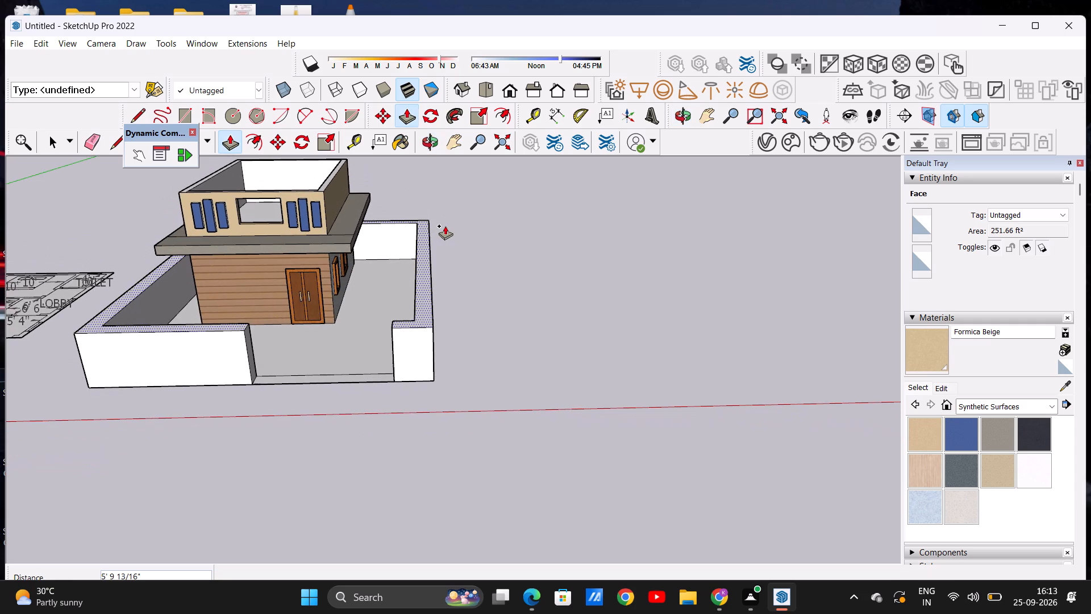
click(442, 283)
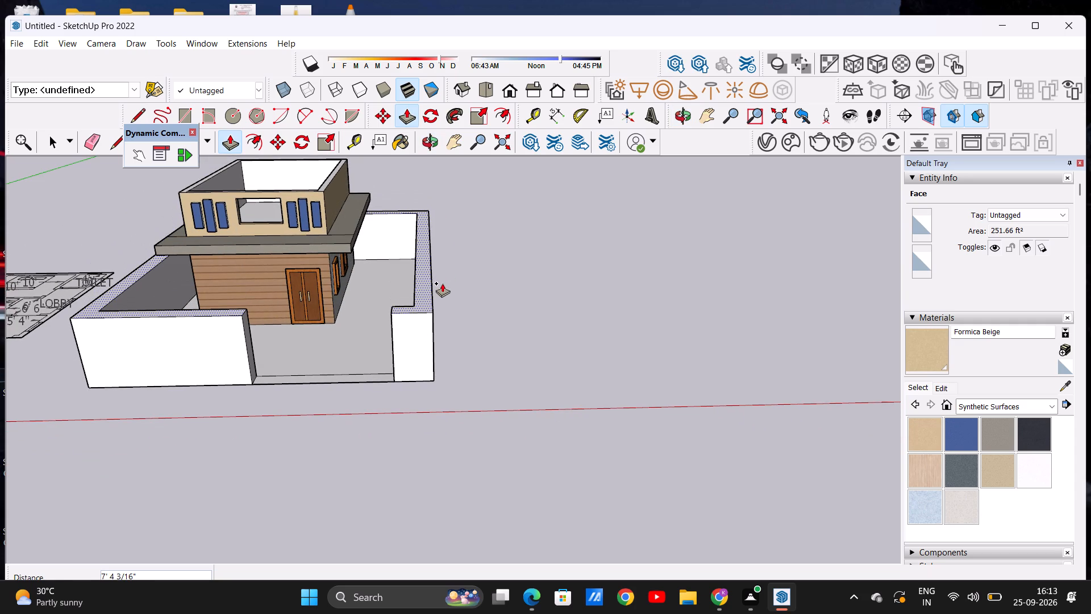
key(space)
Examine the boundary wall and its front entrance opening from the front and from above.
middle_drag(373, 405, 403, 359)
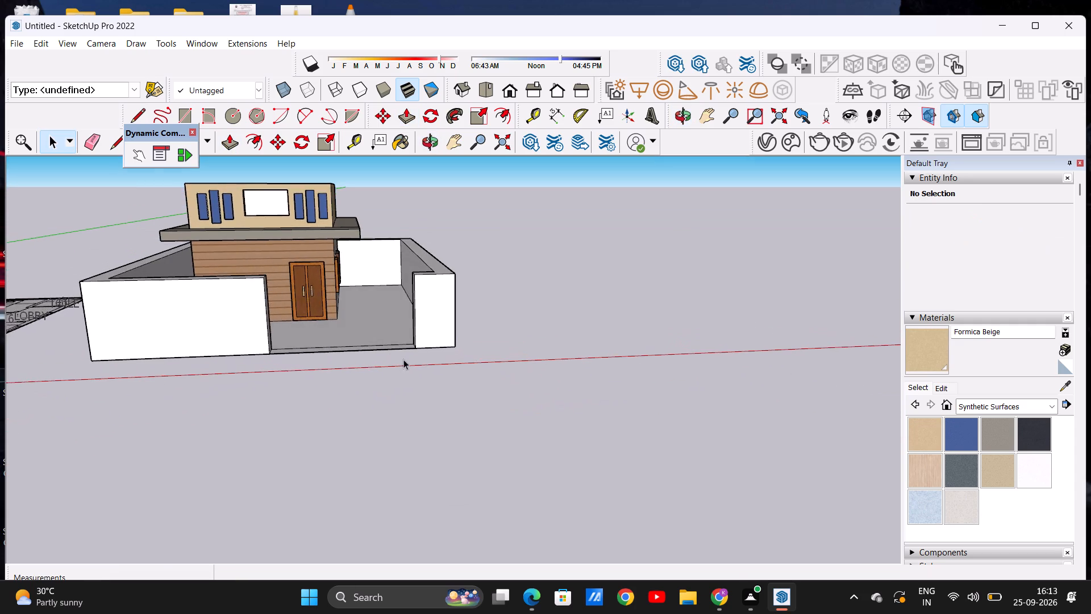
scroll(363, 359, down, 7)
middle_drag(281, 335, 261, 356)
scroll(281, 335, up, 1)
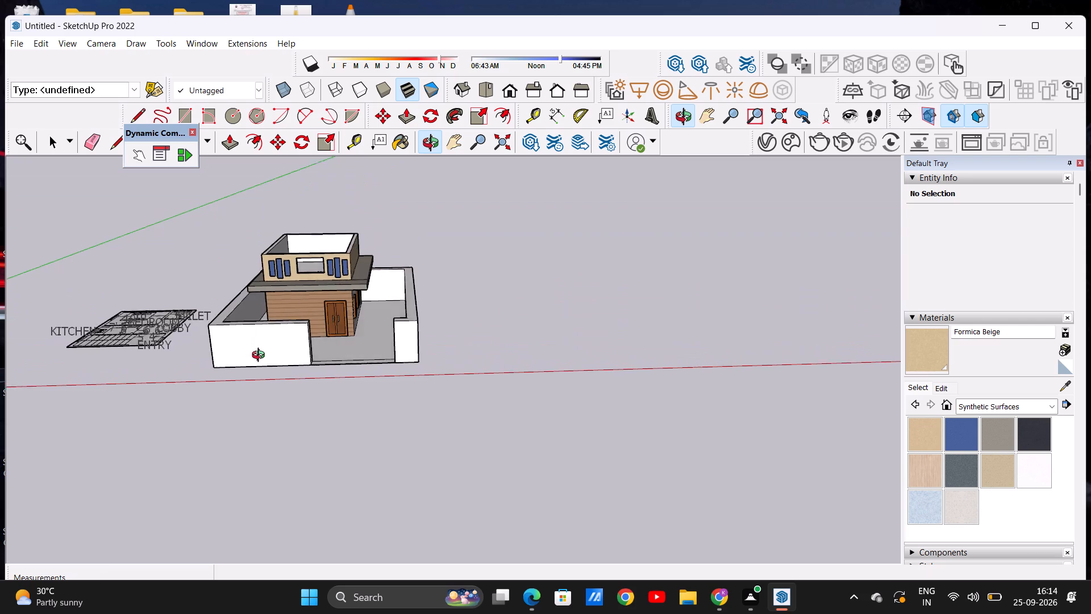
middle_drag(261, 356, 249, 347)
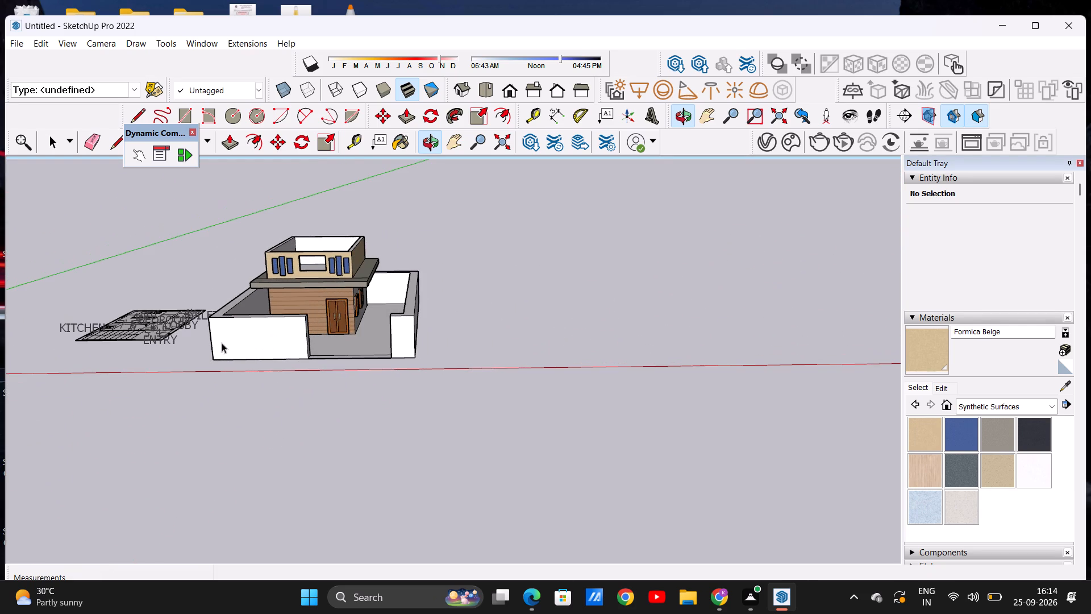
middle_drag(323, 329, 313, 323)
scroll(308, 335, up, 6)
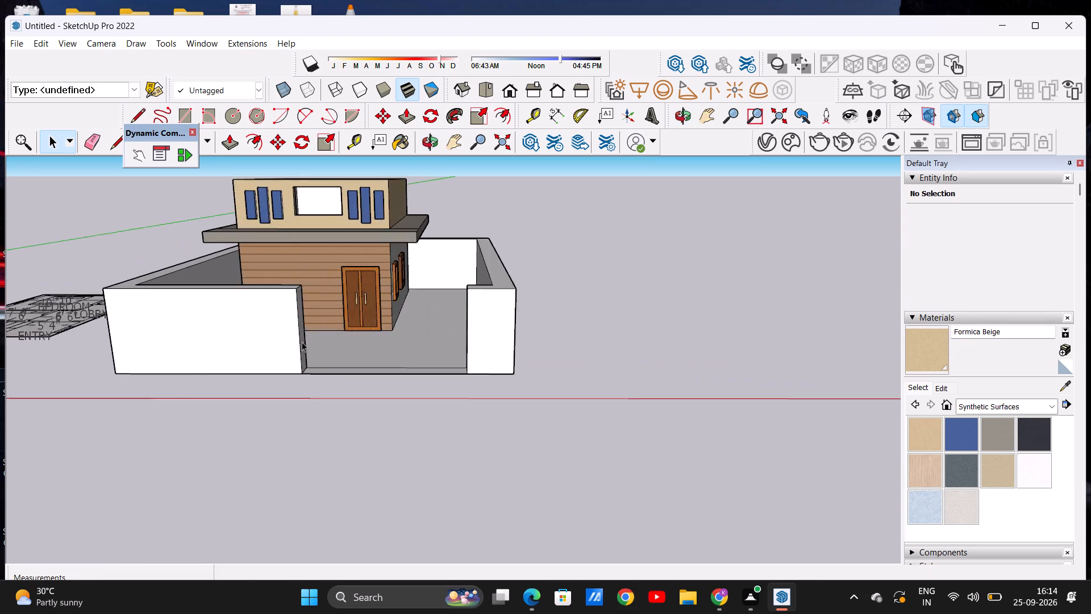
scroll(302, 342, up, 3)
middle_drag(320, 374, 320, 437)
middle_drag(330, 446, 355, 457)
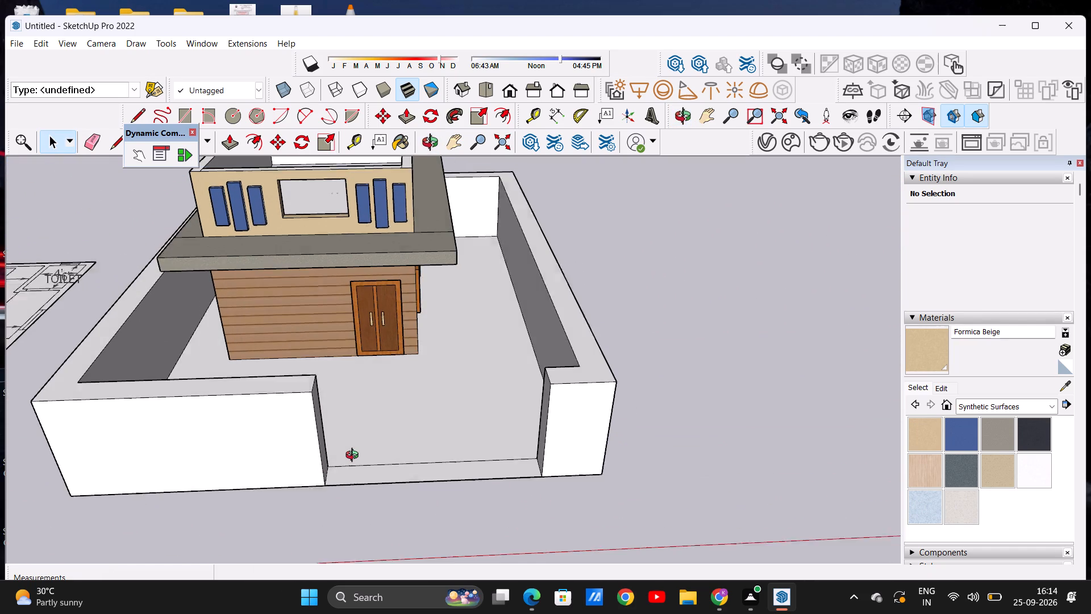
middle_drag(355, 457, 356, 458)
middle_click(356, 458)
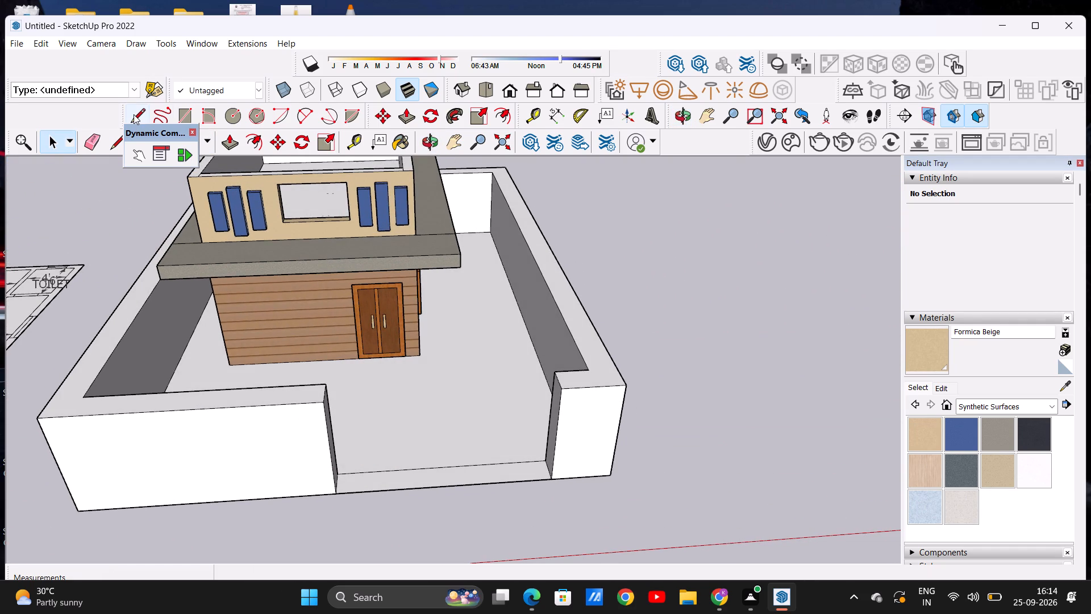
Draw two closely spaced lines about 1' 10" long across the flat strip near the middle of the entrance opening.
click(133, 113)
middle_click(432, 486)
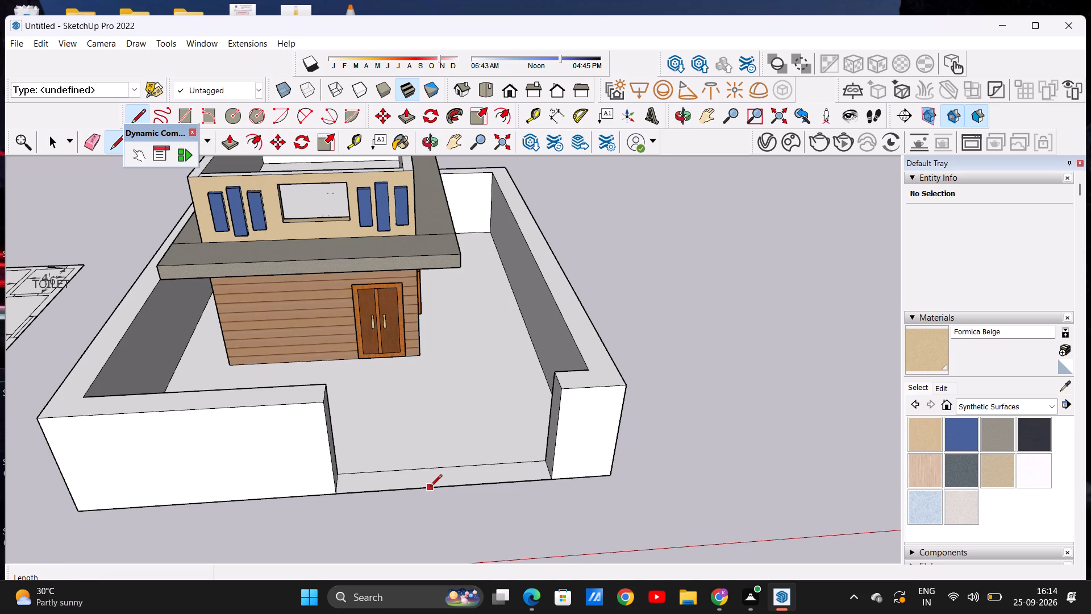
click(436, 487)
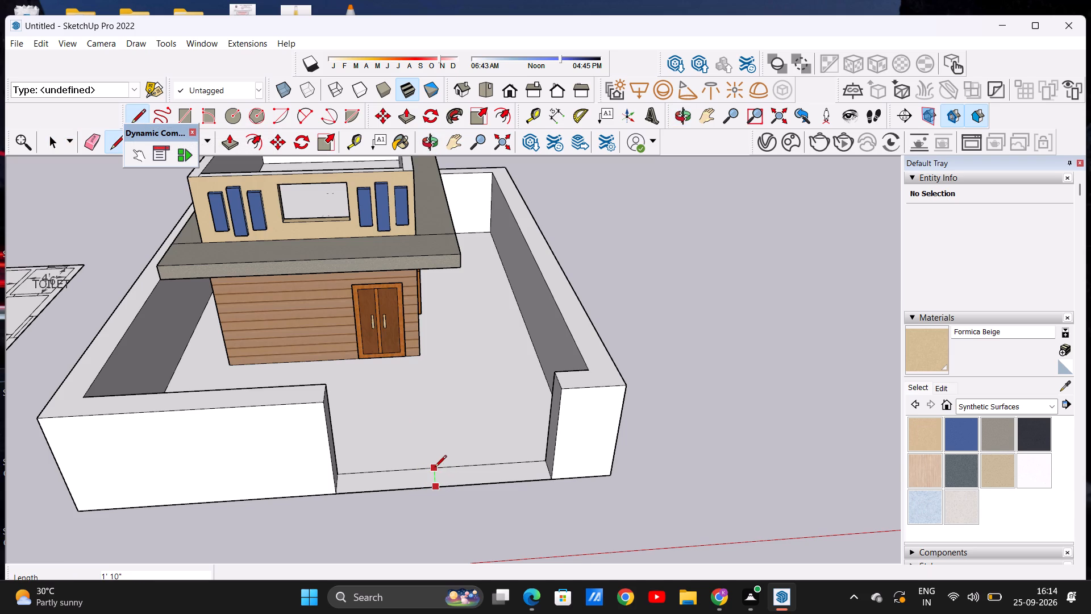
click(435, 468)
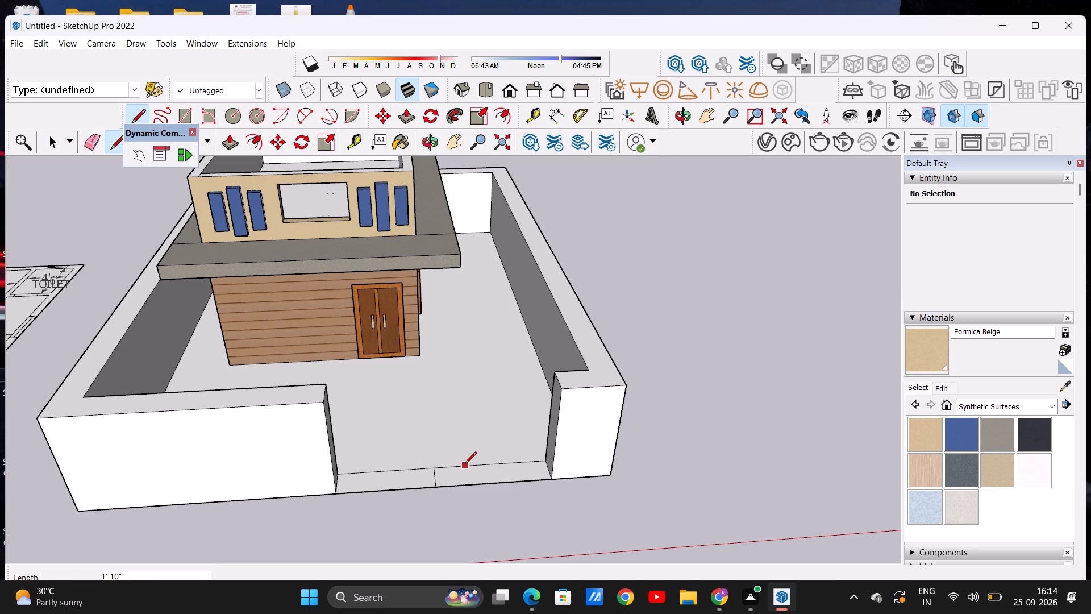
click(464, 464)
click(471, 482)
key(space)
Erase the left line on the entrance strip and redraw it slightly further left, about 1' 10" long.
middle_drag(457, 541, 437, 465)
scroll(439, 471, down, 1)
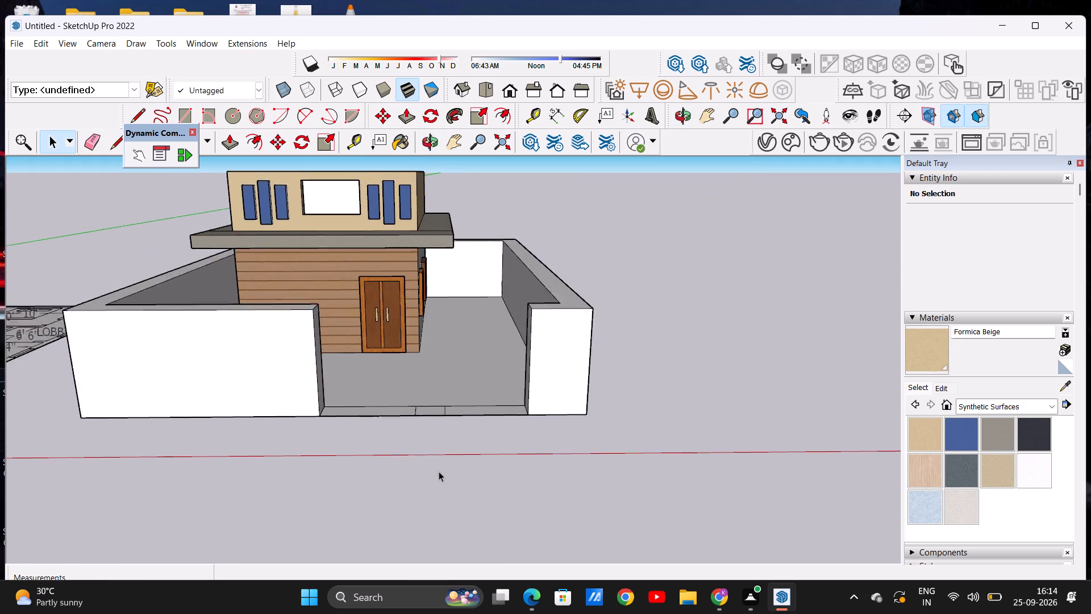
scroll(439, 471, down, 2)
scroll(428, 422, up, 5)
middle_drag(414, 428, 422, 495)
scroll(427, 493, down, 1)
scroll(430, 493, up, 2)
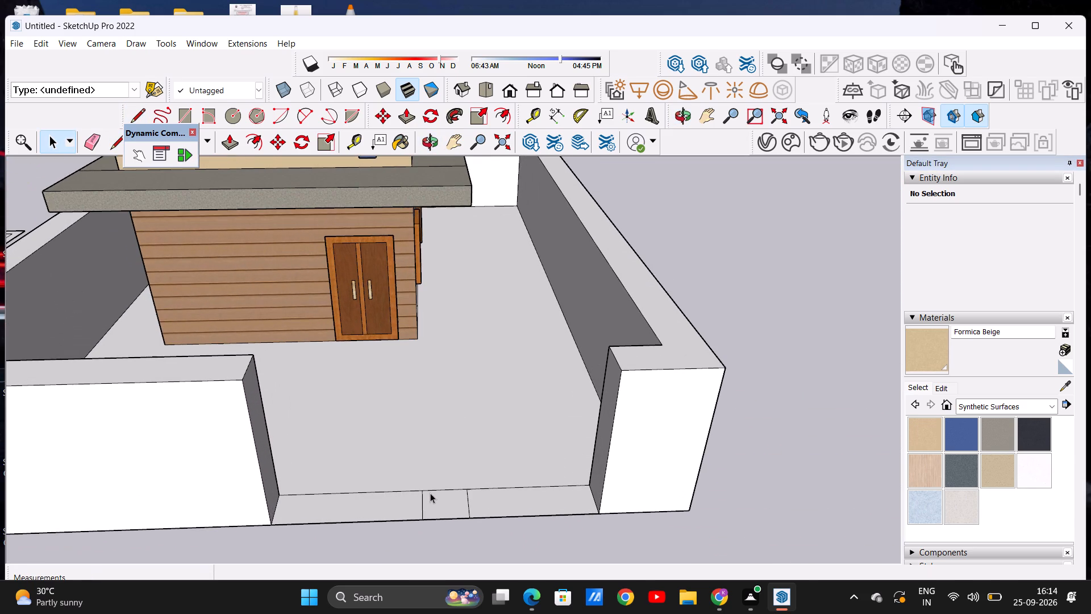
click(93, 140)
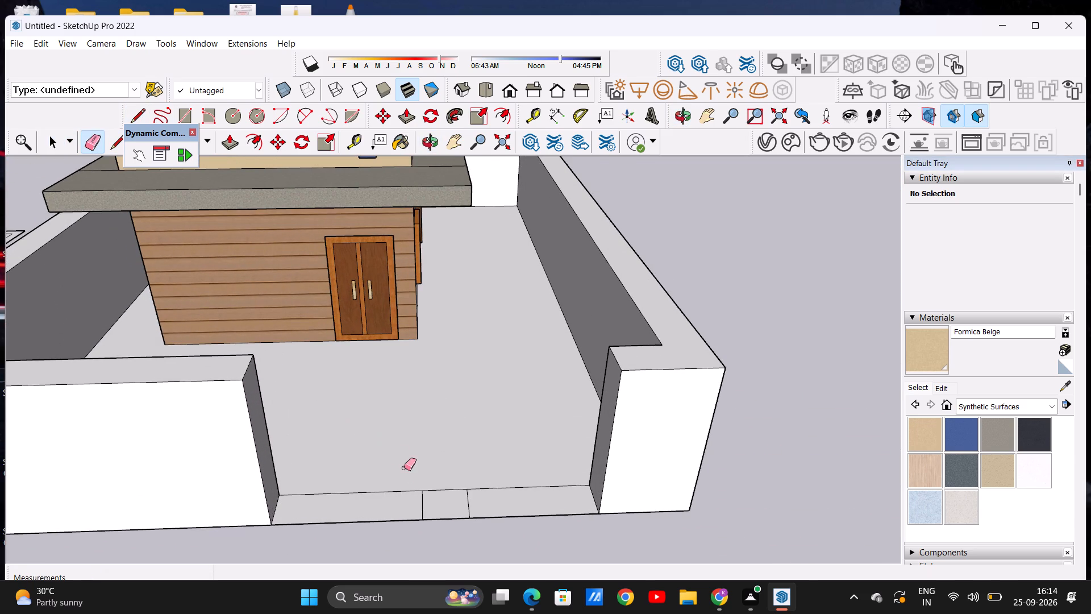
drag(419, 506, 428, 506)
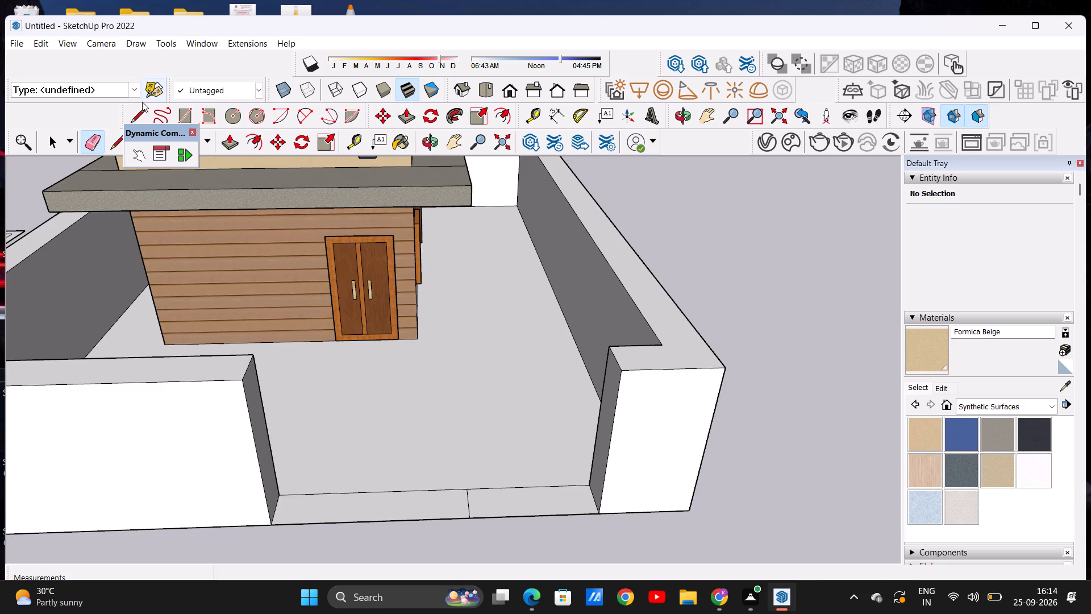
click(144, 109)
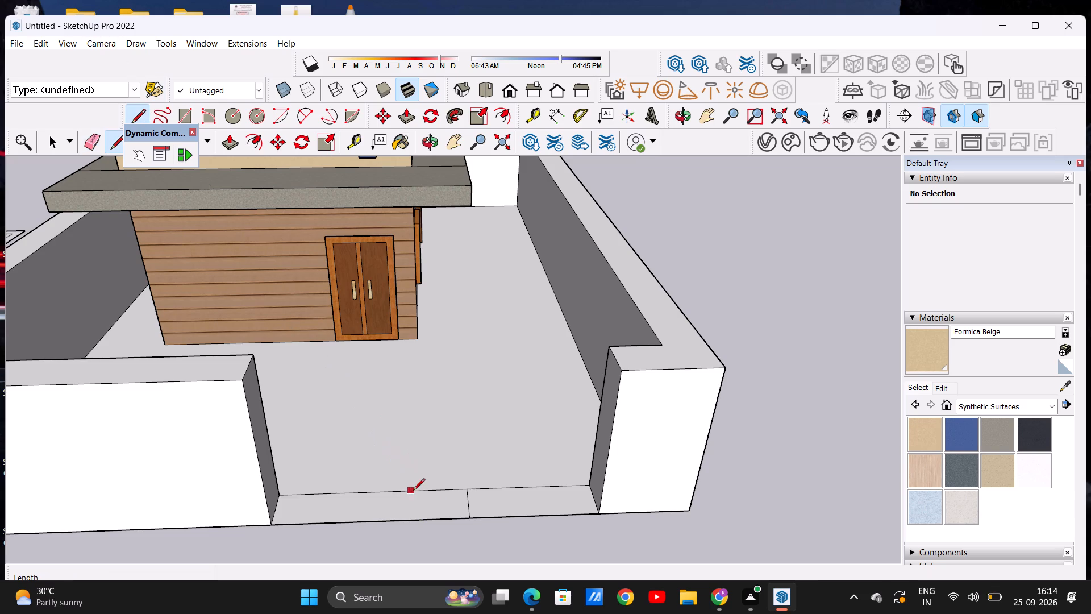
click(419, 491)
click(423, 517)
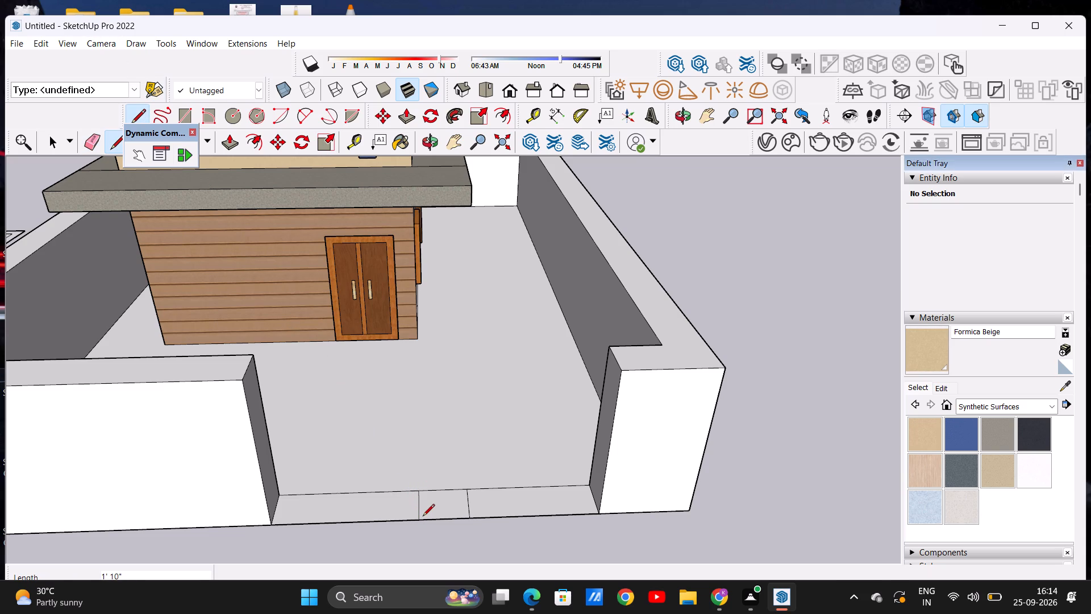
key(space)
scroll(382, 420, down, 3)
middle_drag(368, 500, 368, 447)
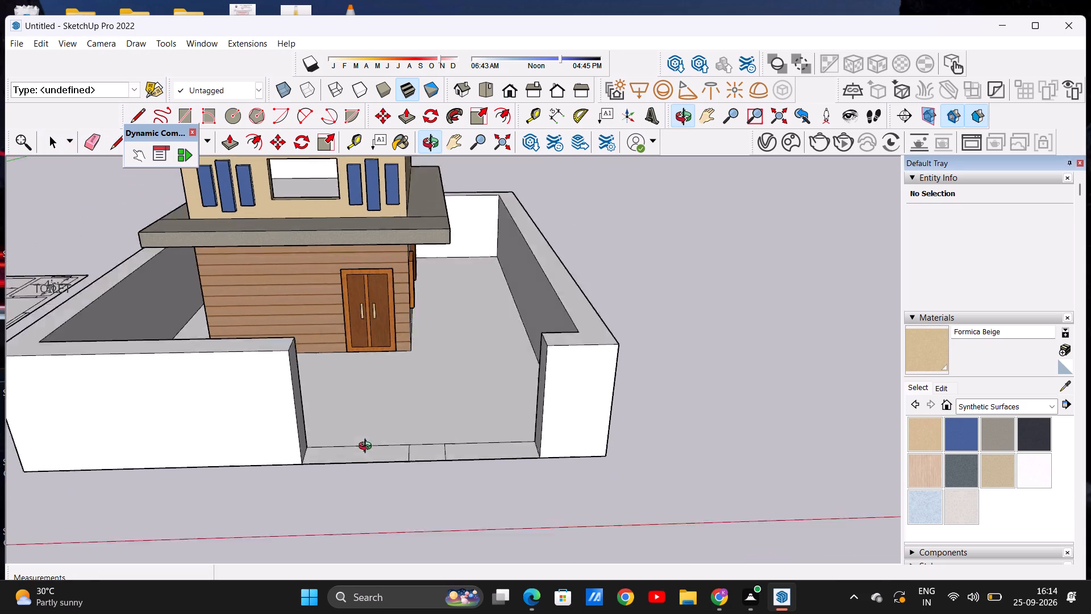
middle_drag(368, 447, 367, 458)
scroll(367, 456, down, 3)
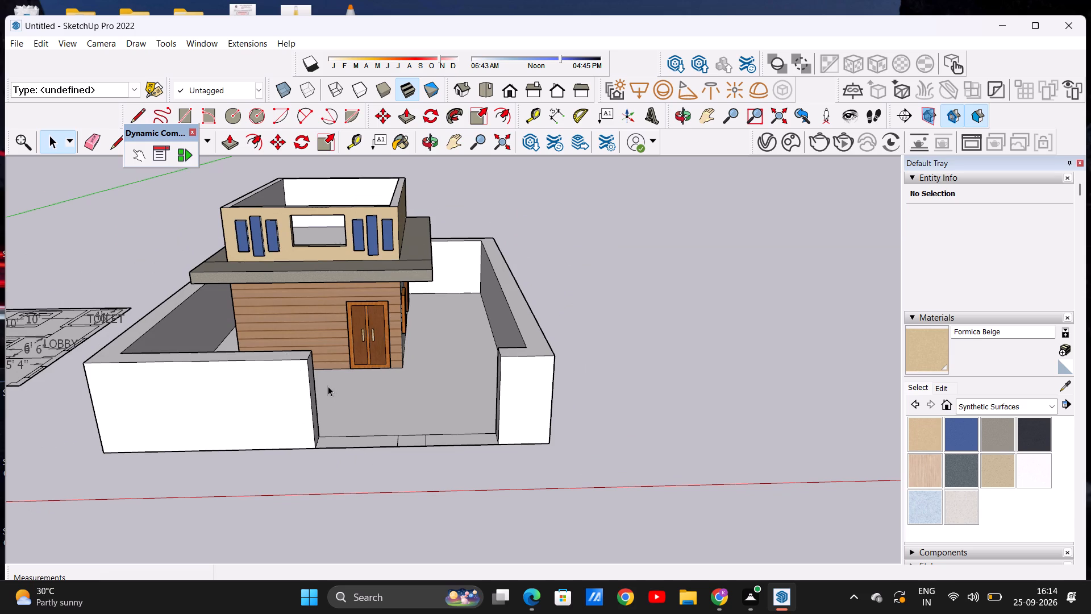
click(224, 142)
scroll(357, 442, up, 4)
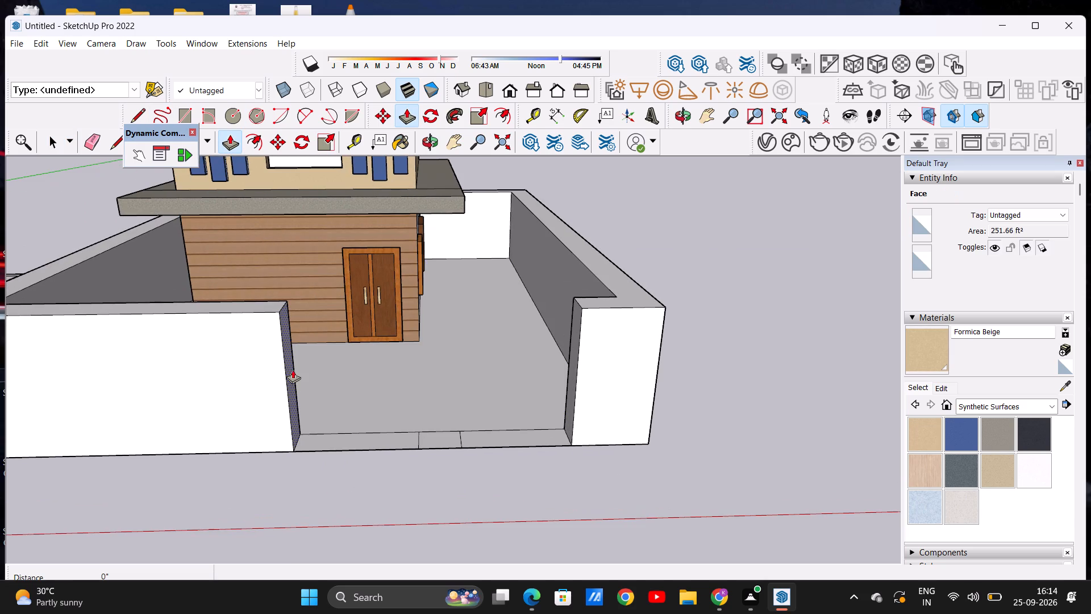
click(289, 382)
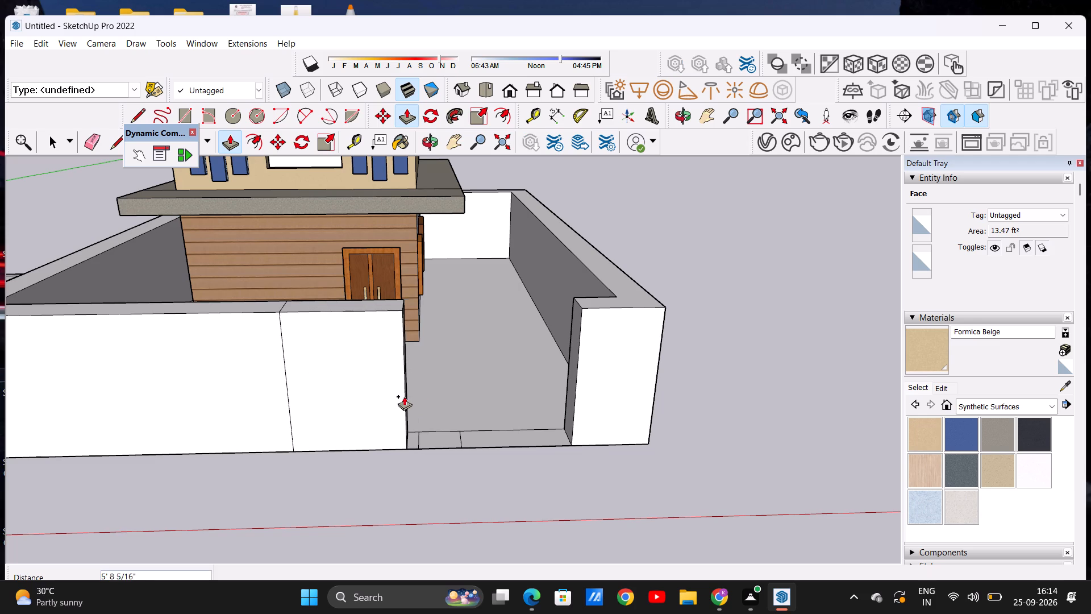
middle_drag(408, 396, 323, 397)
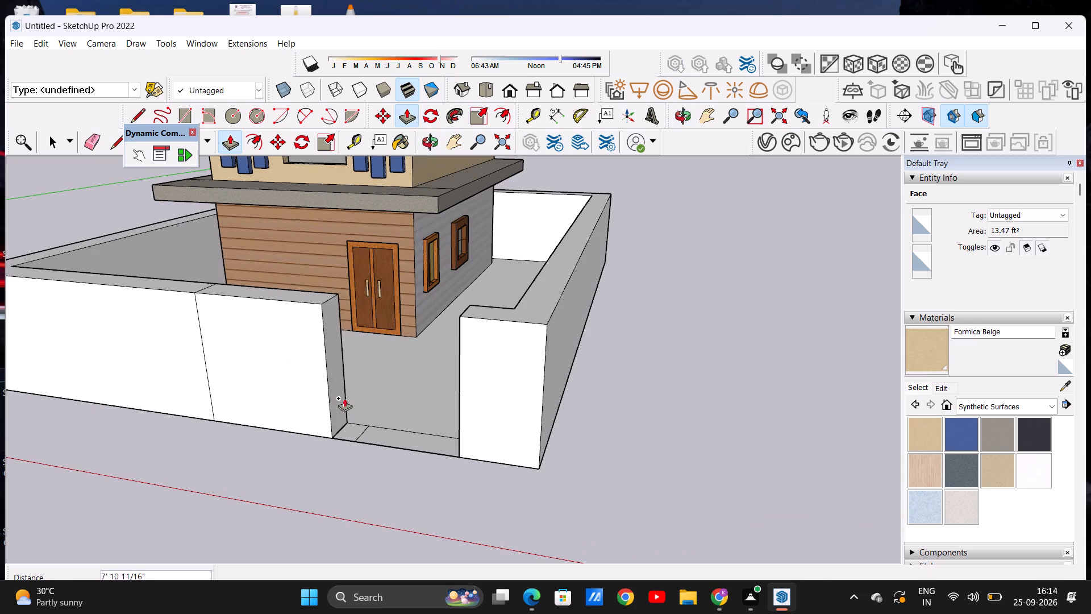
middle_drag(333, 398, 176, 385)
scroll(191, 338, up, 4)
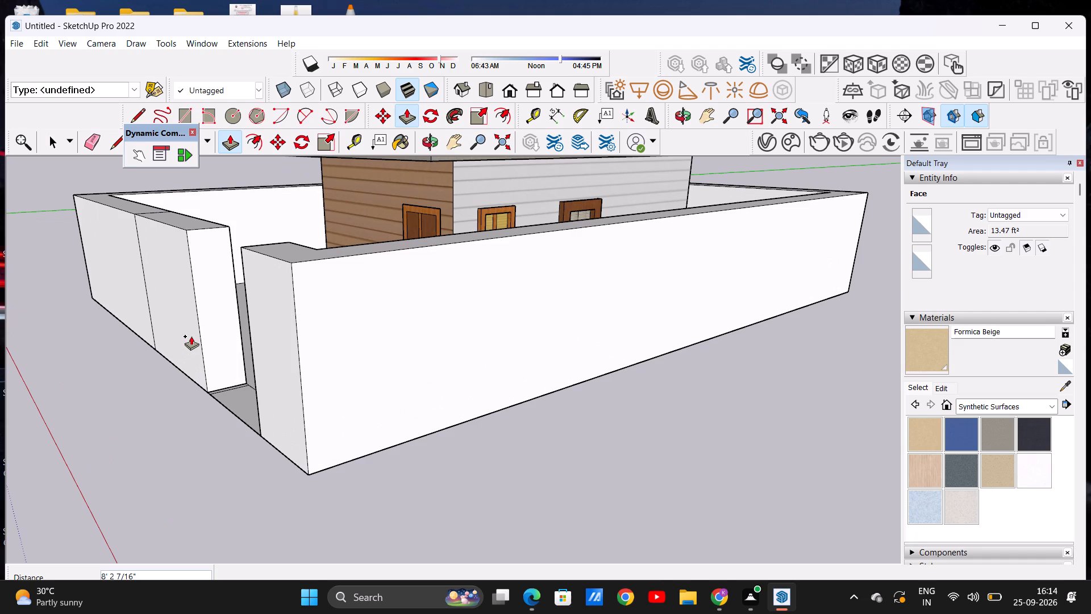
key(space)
Push/Pull the small rectangle in the middle of the entrance strip up about 7' 4" to match the boundary wall's height.
middle_drag(183, 350, 339, 410)
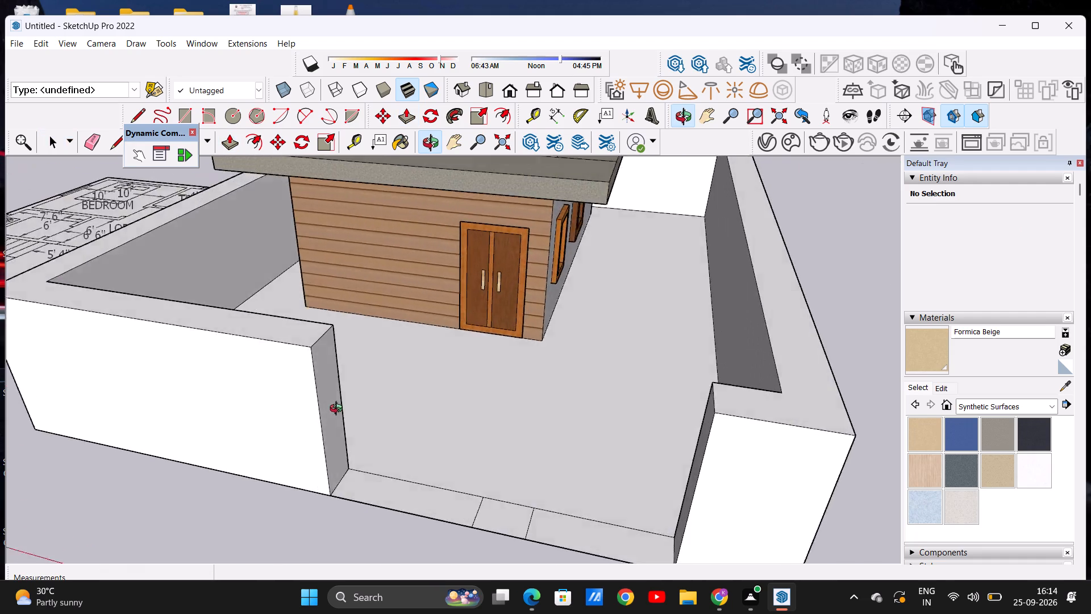
middle_drag(339, 410, 388, 383)
click(230, 148)
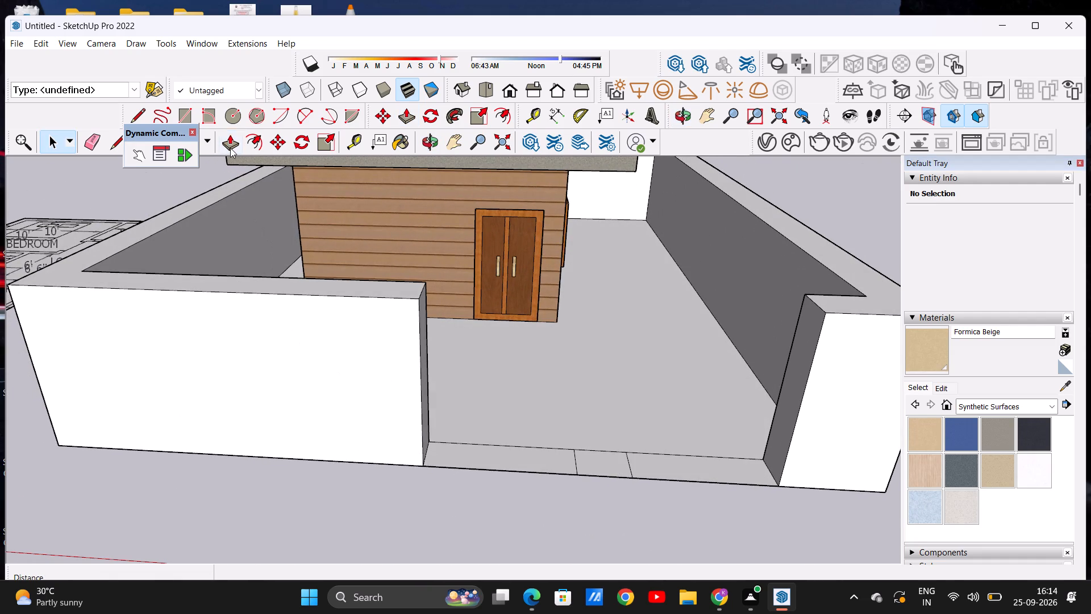
click(603, 462)
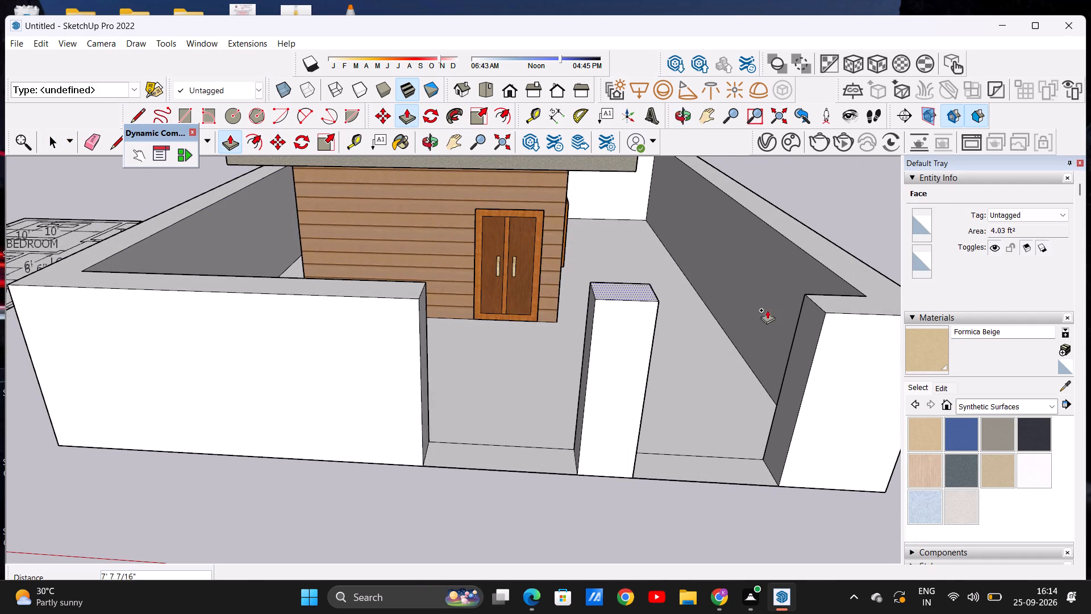
click(825, 313)
Extend both entrance wall ends to meet the central pillar, about 6' 4" from the left end and 5' 8" from the right.
middle_drag(616, 406, 576, 367)
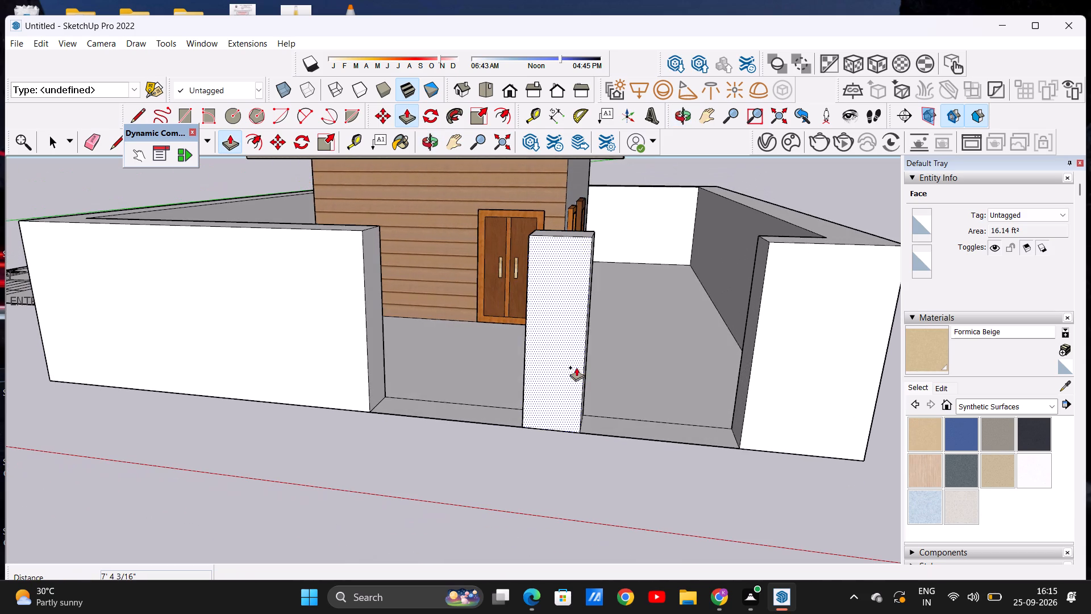
click(373, 322)
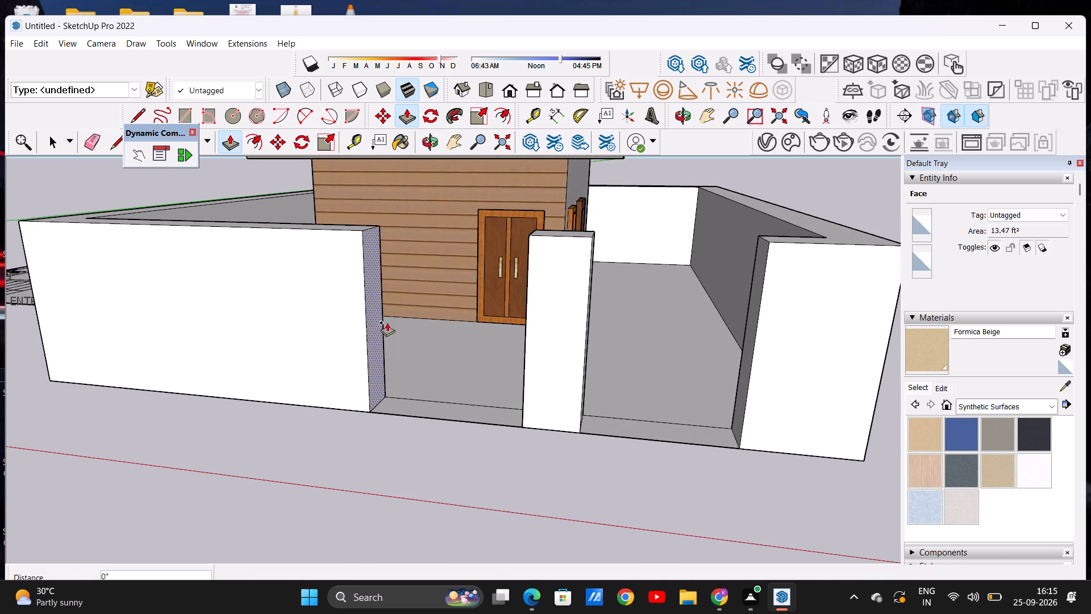
click(530, 235)
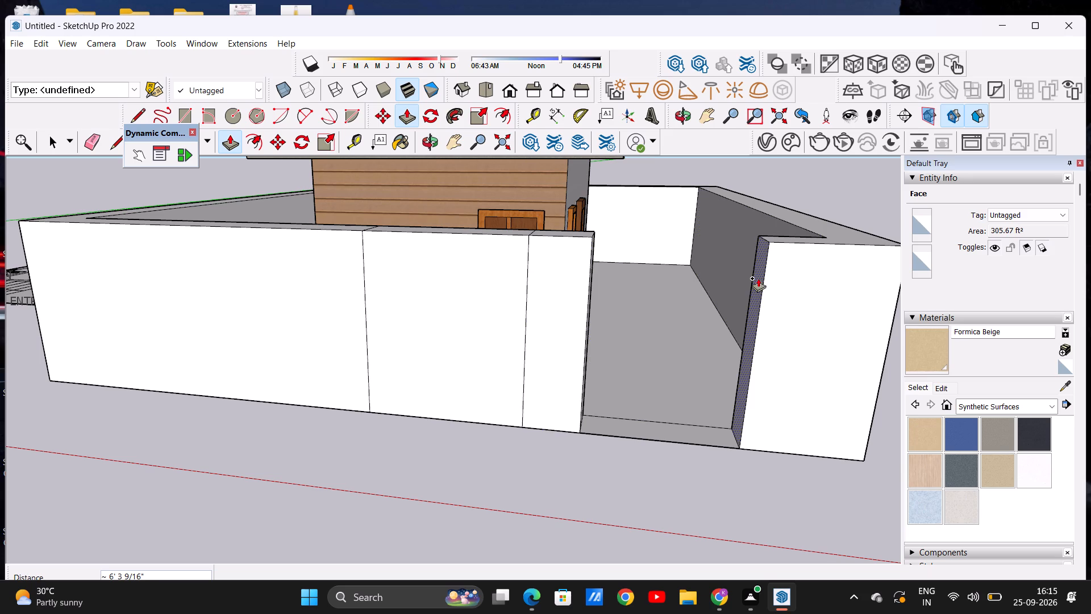
click(758, 278)
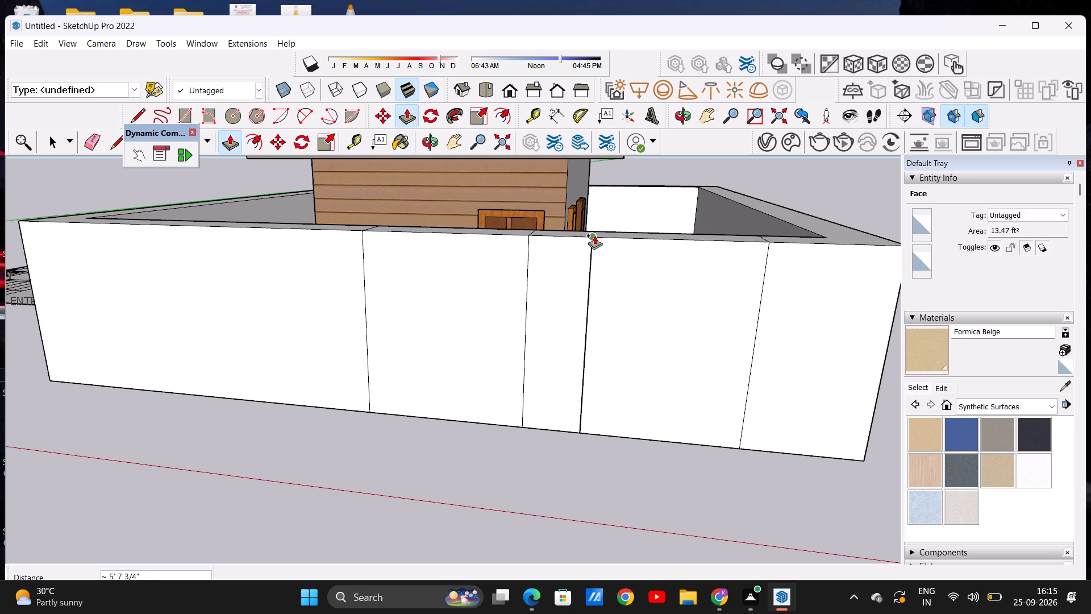
click(593, 235)
key(space)
Push/Pull the top of the main boundary wall down about 1' 6", leaving the entrance sections and pillar at full height.
middle_drag(499, 416, 498, 376)
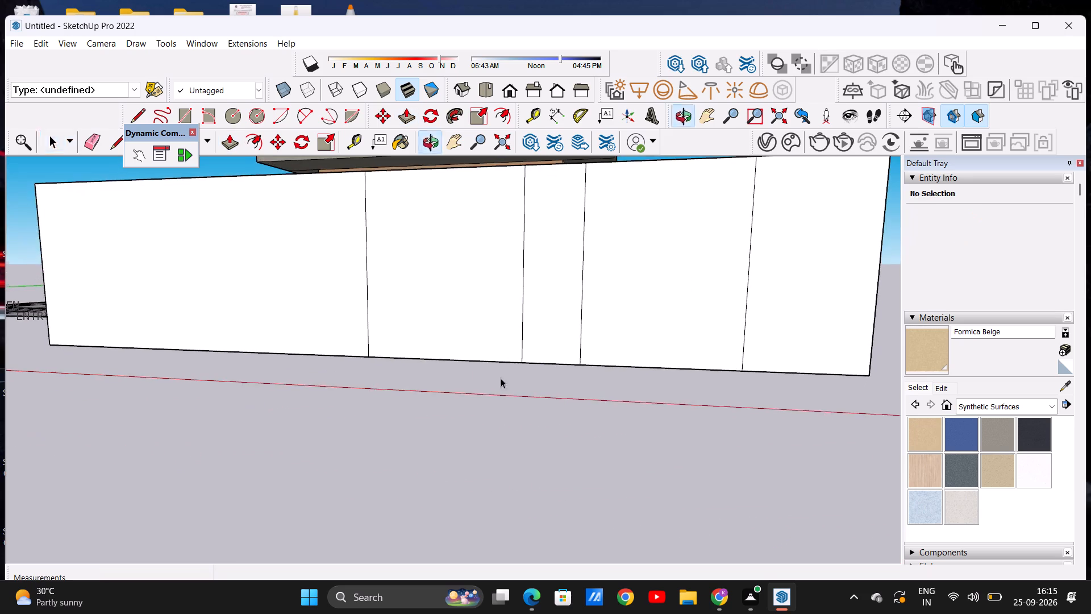
scroll(501, 418, down, 14)
middle_drag(480, 362, 485, 401)
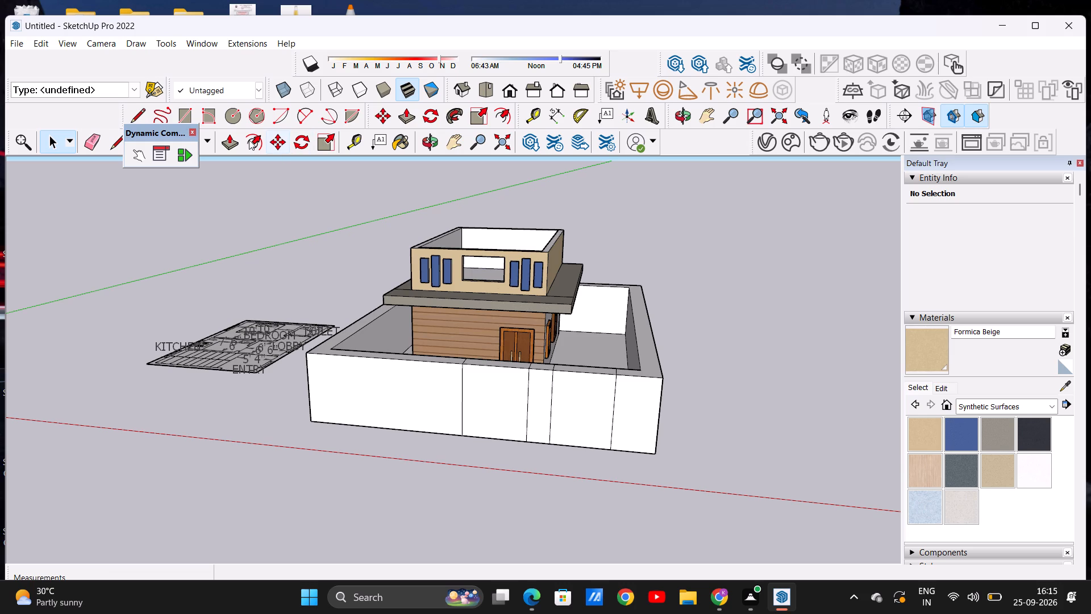
click(225, 140)
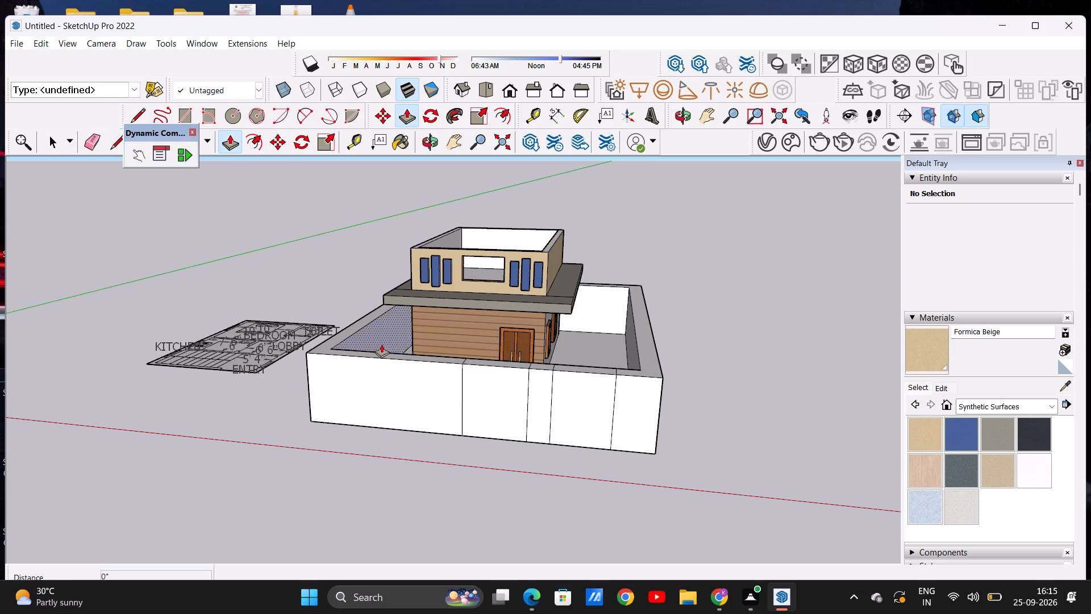
scroll(385, 347, up, 7)
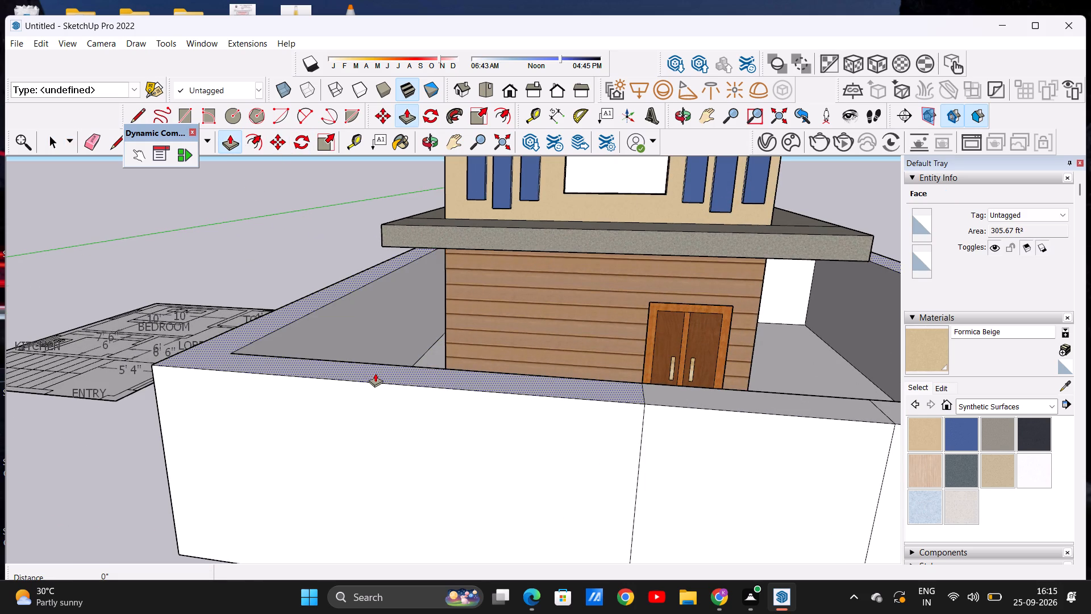
click(378, 368)
scroll(380, 391, down, 3)
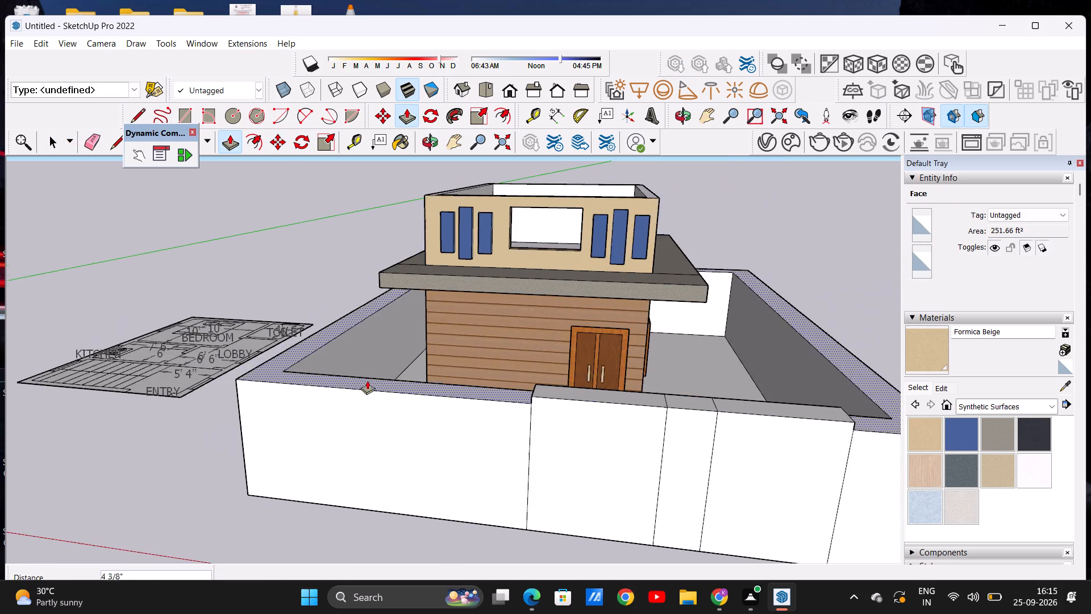
scroll(367, 380, down, 4)
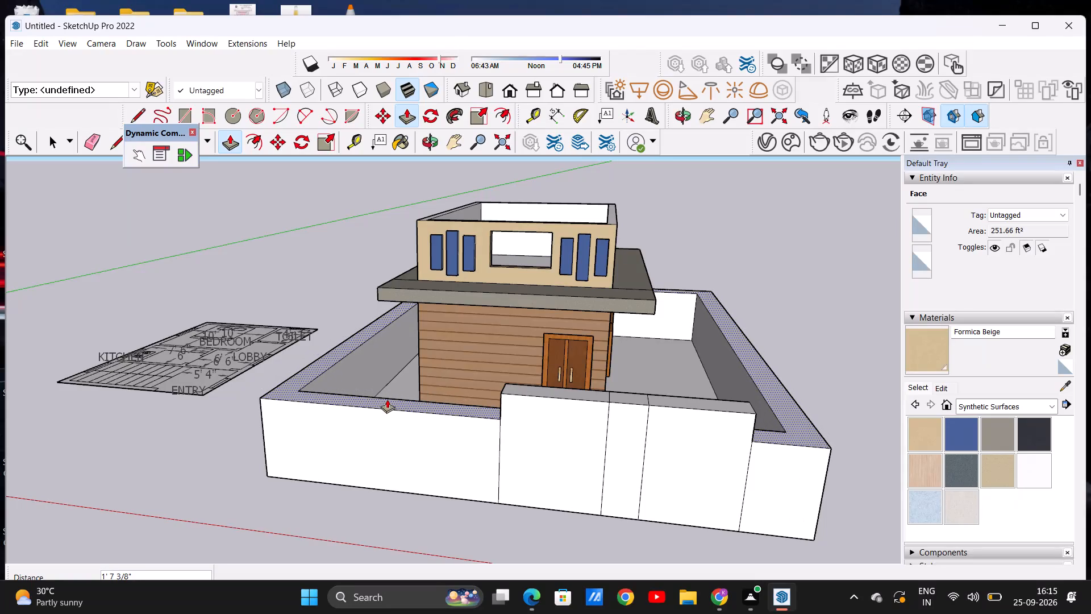
click(387, 397)
Lower the entrance wall section left of the central pillar by about 1' 6", level with the adjoining boundary wall.
middle_drag(430, 469, 464, 411)
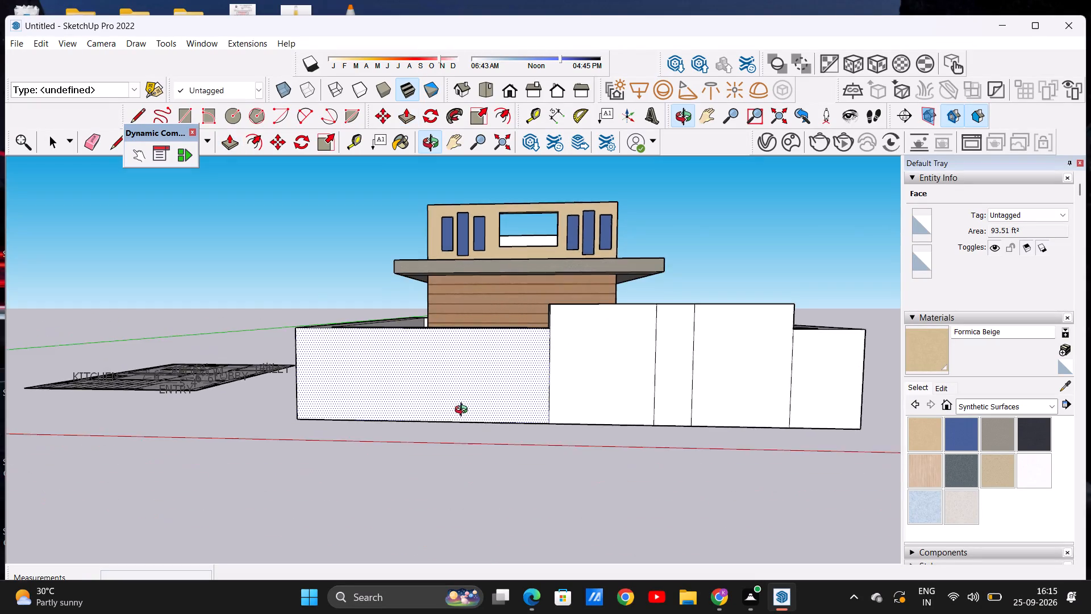
middle_drag(464, 411, 443, 442)
scroll(443, 456, down, 4)
scroll(561, 392, up, 5)
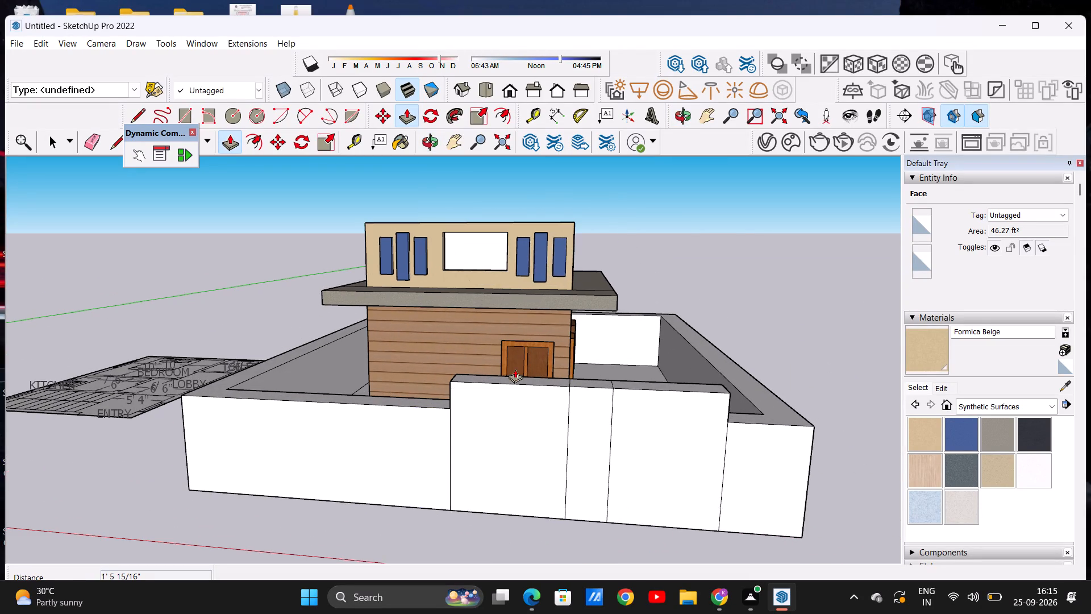
scroll(534, 376, up, 7)
click(518, 378)
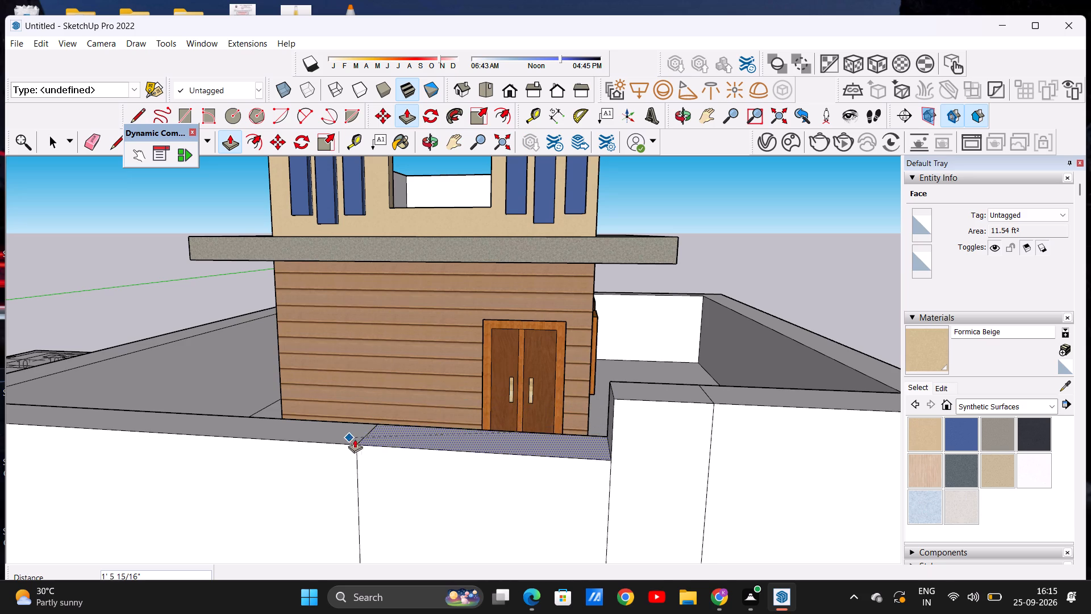
click(356, 439)
Push/Pull the central pillar's top down about 1' 6", level with the lowered section beside it.
scroll(360, 441, up, 5)
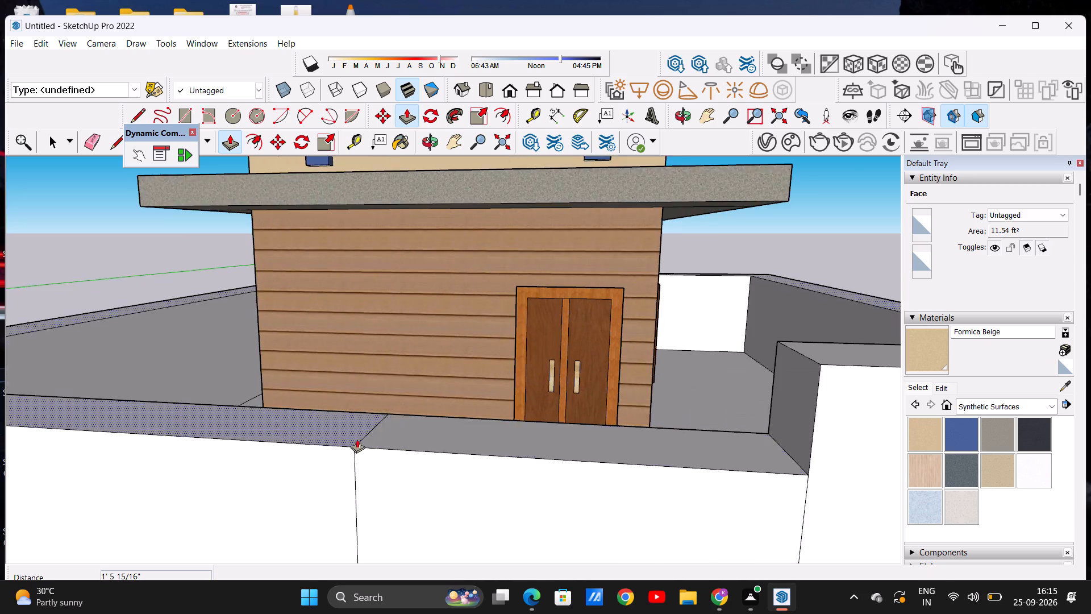
scroll(357, 439, up, 8)
scroll(454, 310, down, 16)
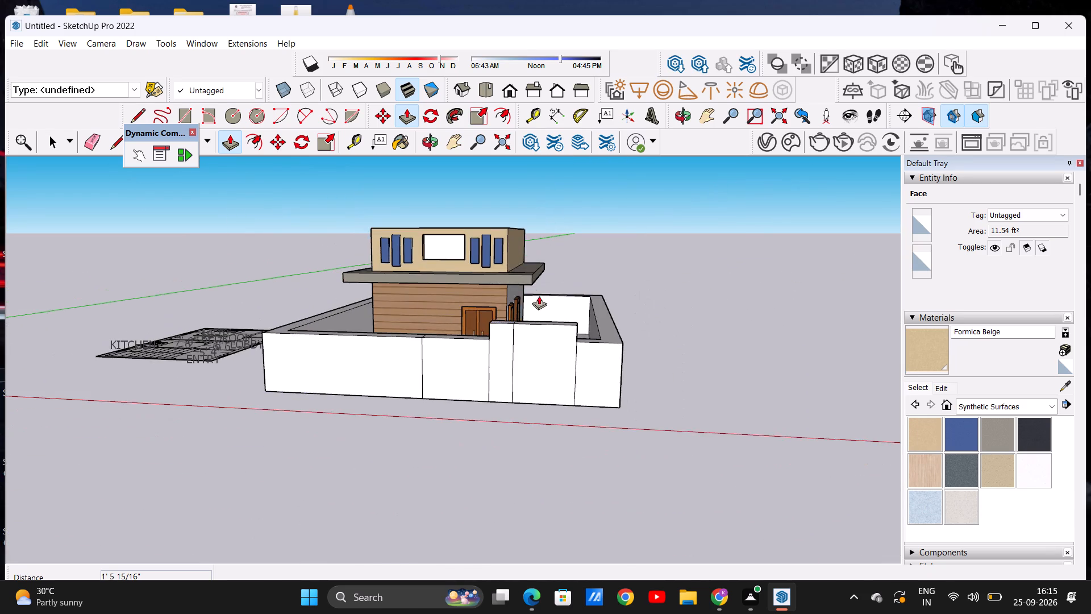
scroll(535, 284, up, 6)
scroll(455, 360, up, 7)
click(439, 402)
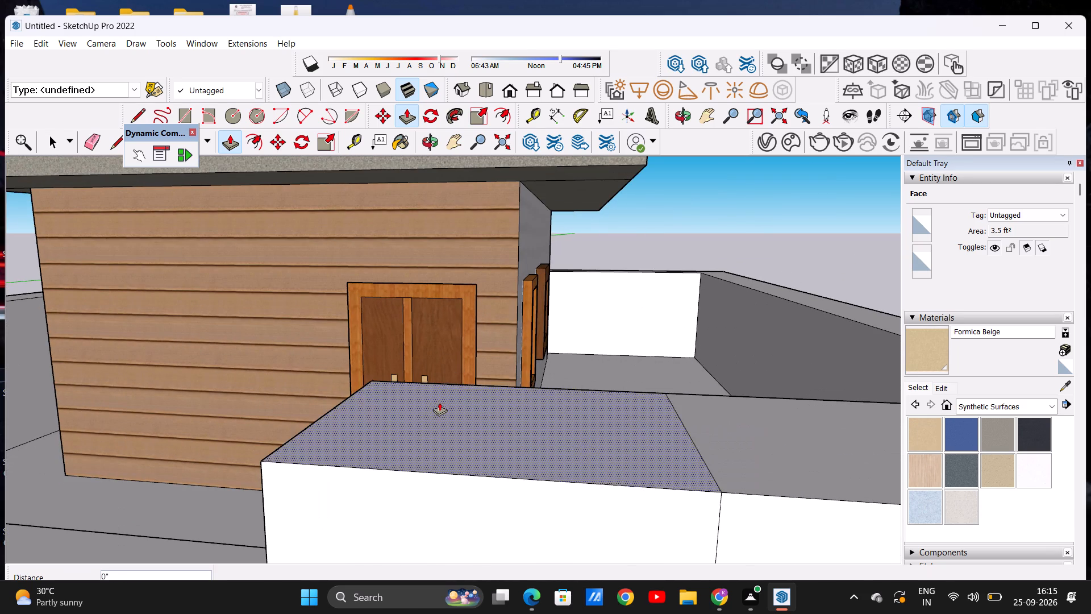
scroll(457, 409, down, 6)
scroll(452, 474, down, 5)
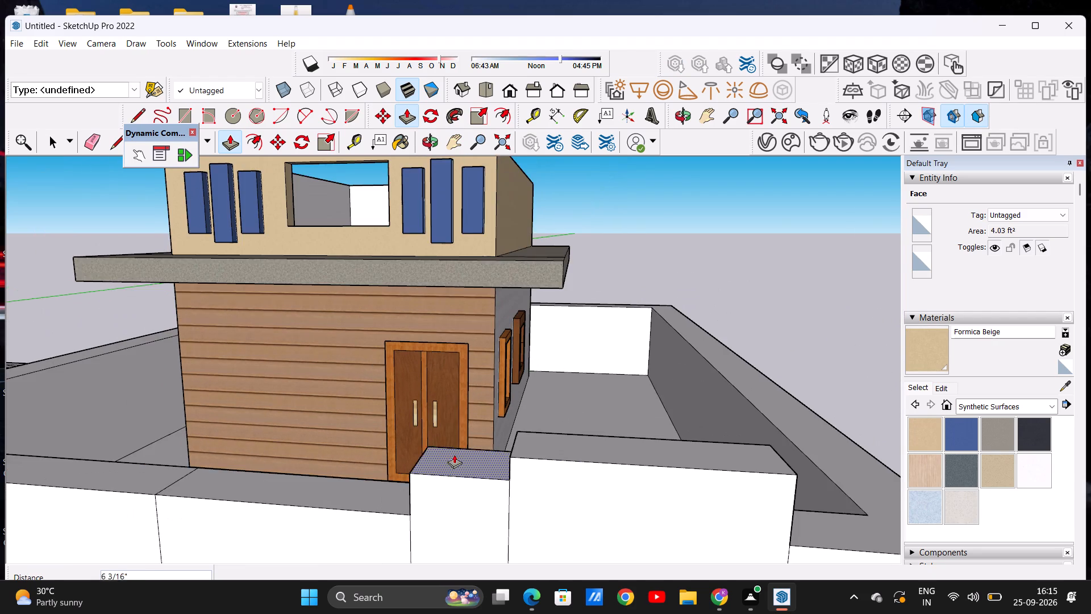
scroll(454, 454, down, 3)
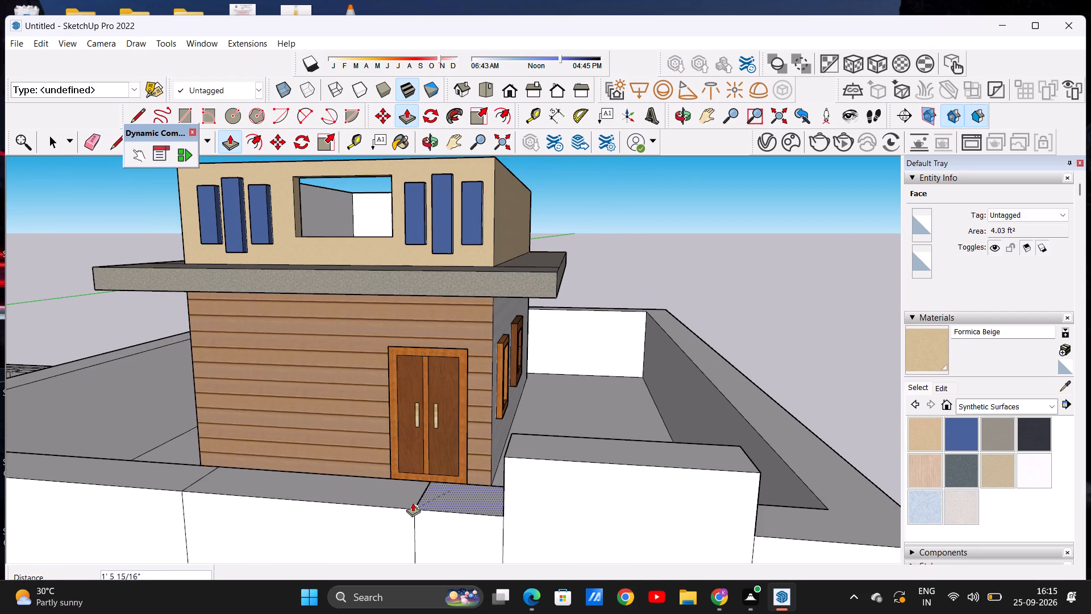
scroll(421, 496, up, 5)
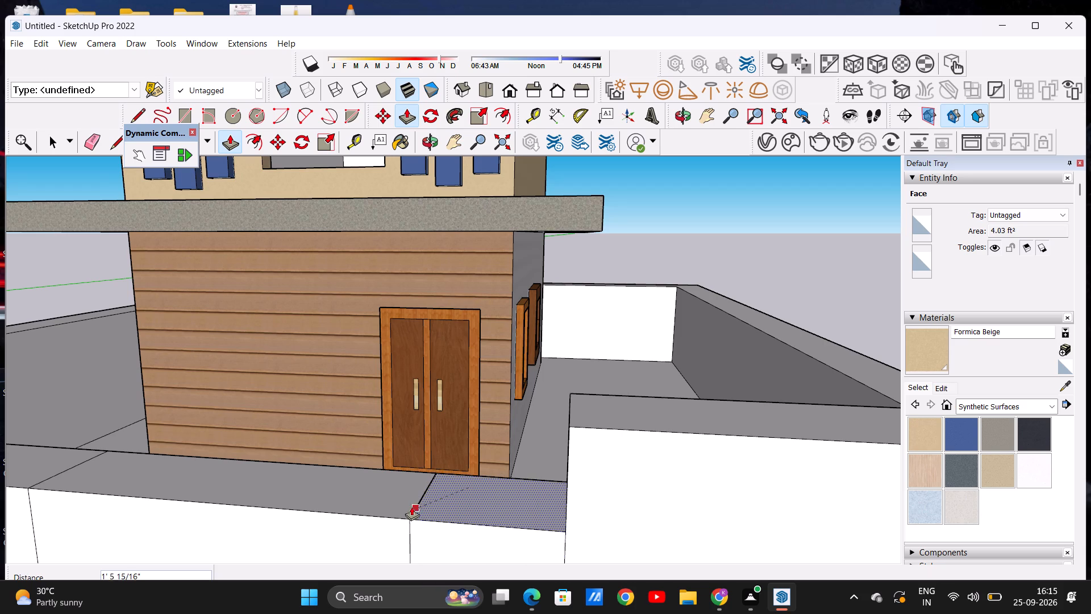
scroll(409, 504, up, 9)
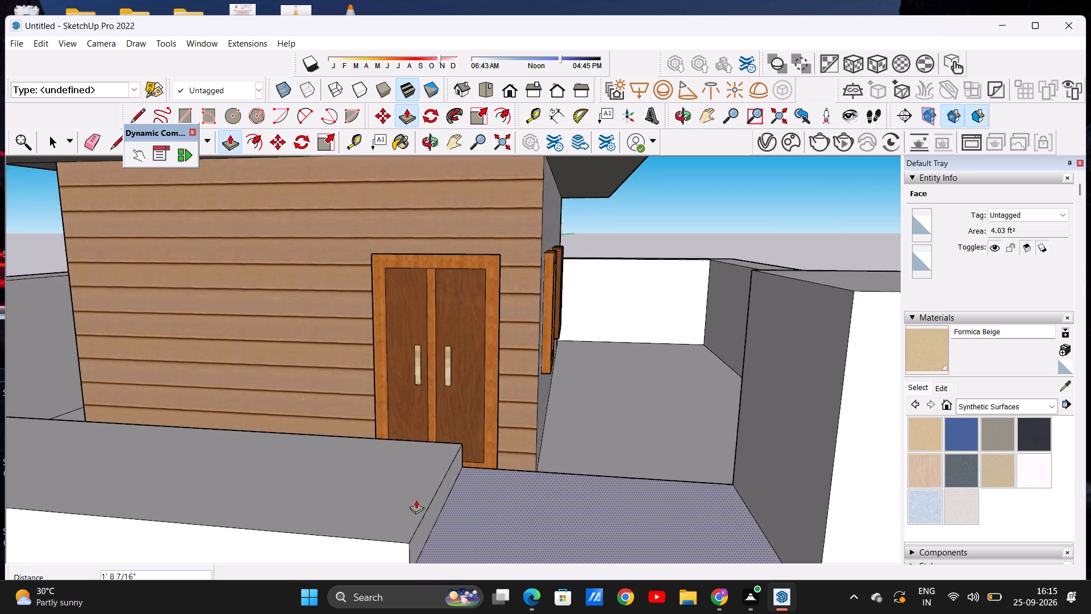
scroll(416, 500, up, 3)
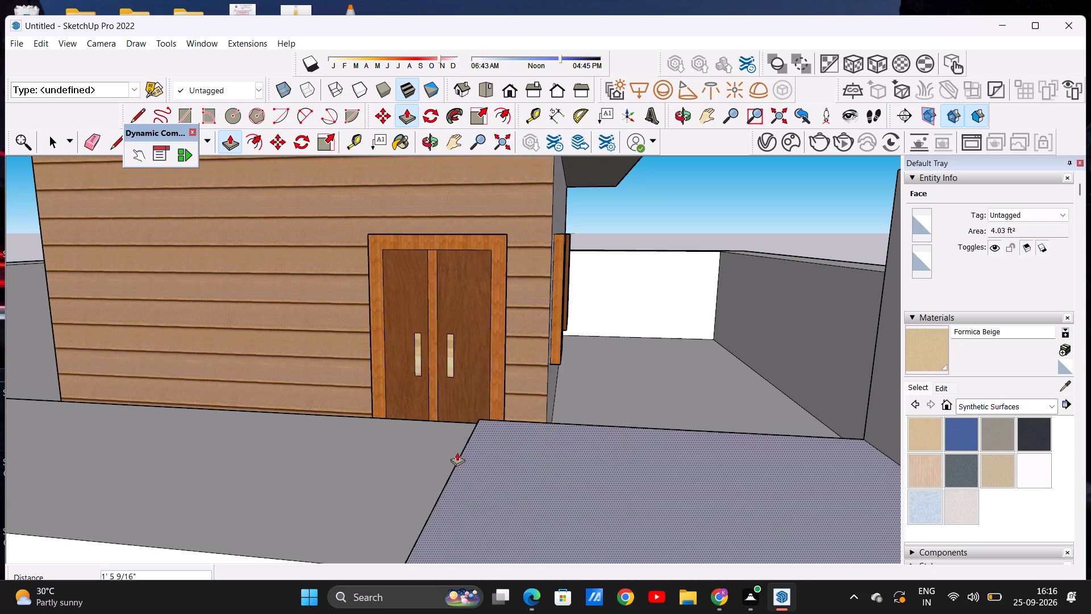
click(449, 471)
Lower the entrance wall section right of the central pillar by about 1' 6", level with the pillar's top.
scroll(470, 447, down, 3)
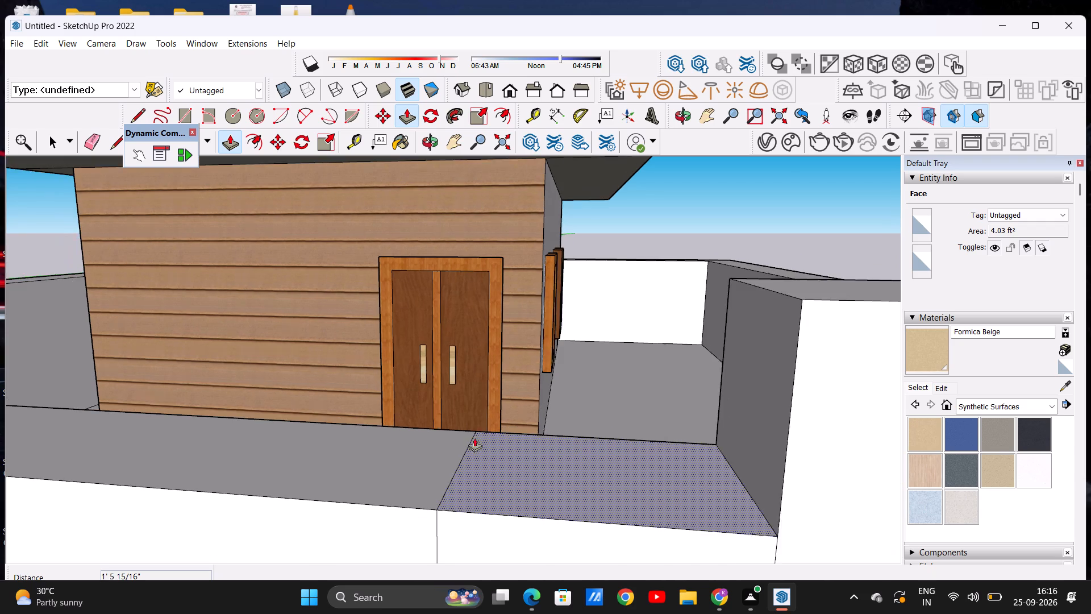
scroll(474, 438, down, 5)
scroll(447, 491, up, 20)
scroll(447, 491, up, 11)
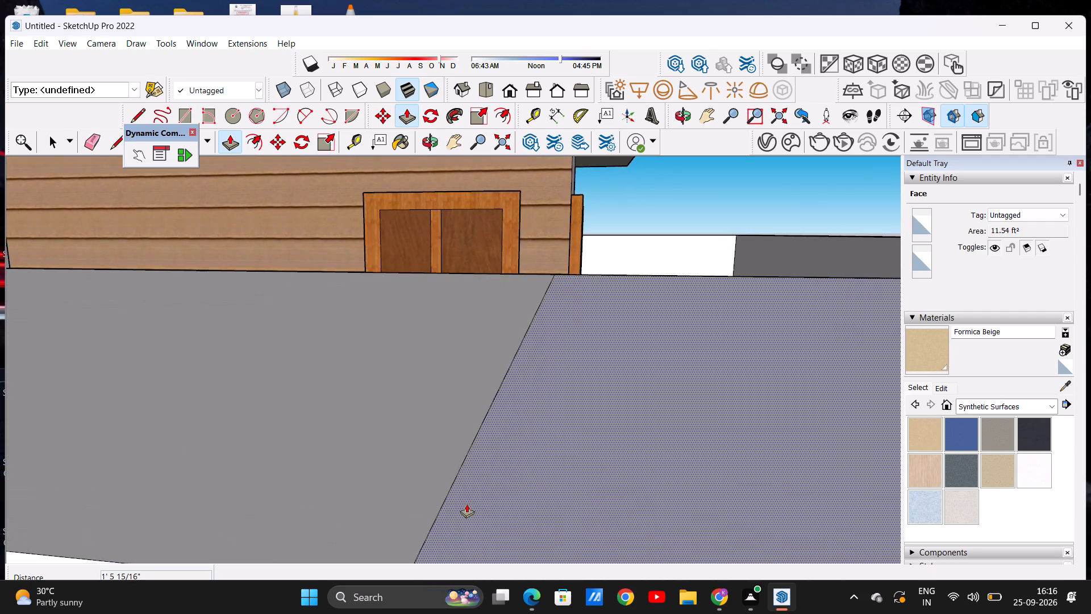
scroll(467, 504, up, 7)
scroll(457, 495, down, 20)
scroll(457, 495, down, 20)
scroll(457, 495, down, 2)
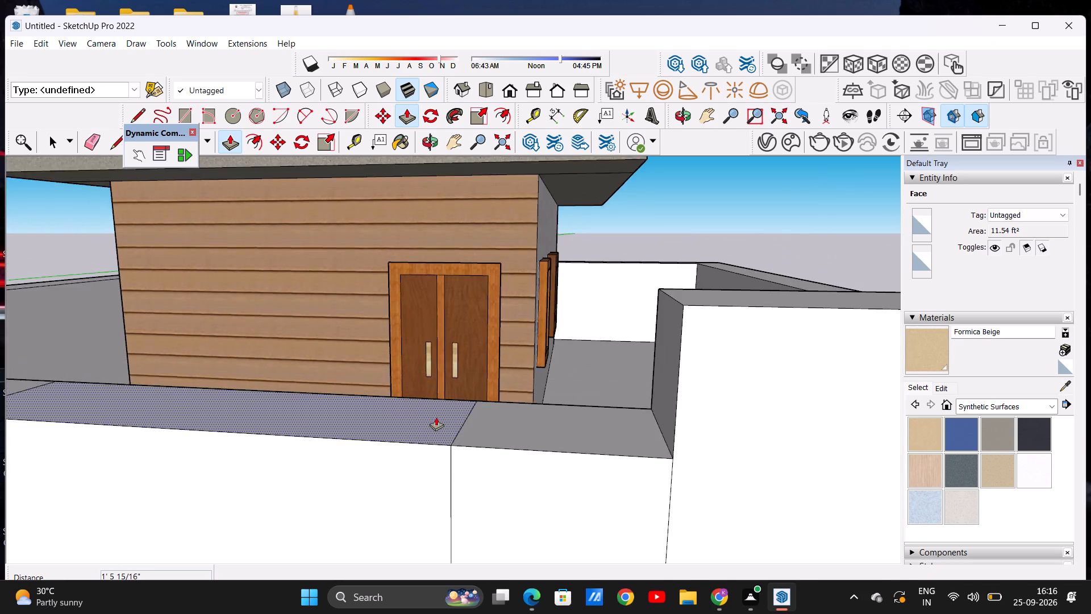
scroll(436, 417, down, 1)
click(632, 341)
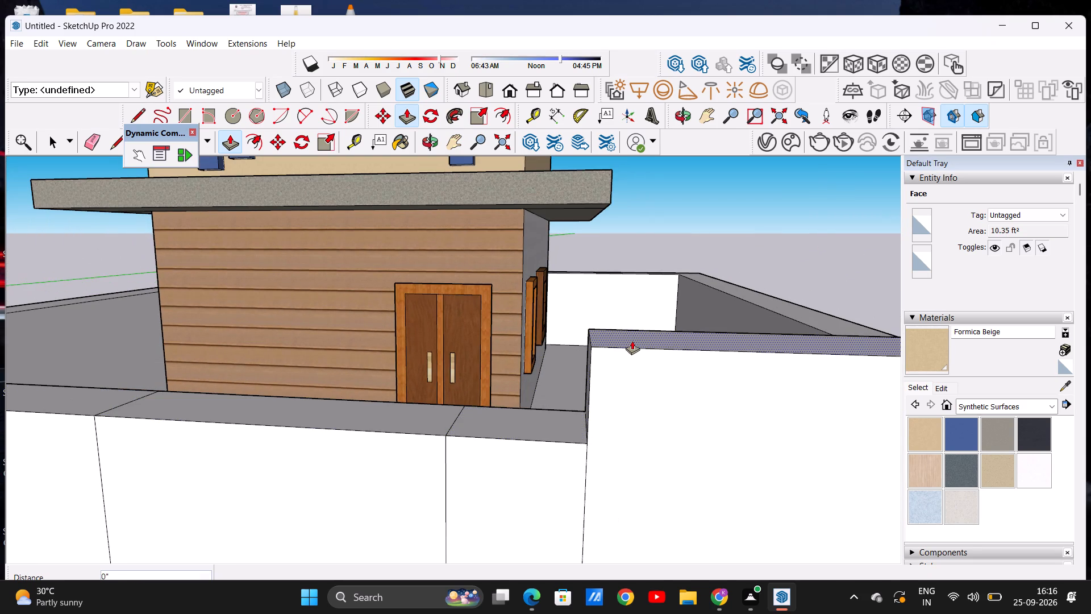
click(590, 443)
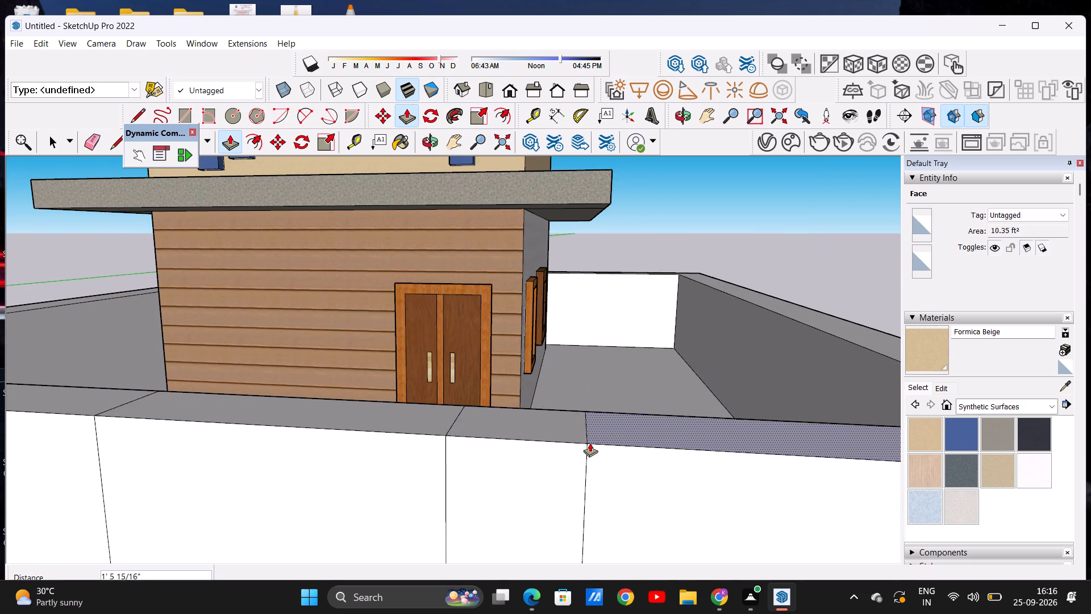
key(space)
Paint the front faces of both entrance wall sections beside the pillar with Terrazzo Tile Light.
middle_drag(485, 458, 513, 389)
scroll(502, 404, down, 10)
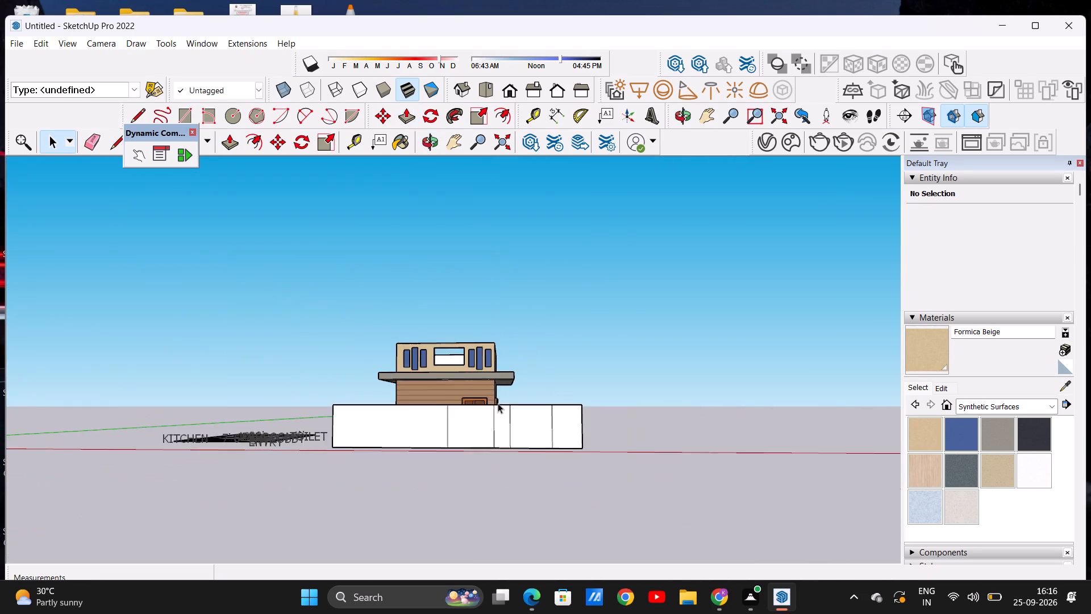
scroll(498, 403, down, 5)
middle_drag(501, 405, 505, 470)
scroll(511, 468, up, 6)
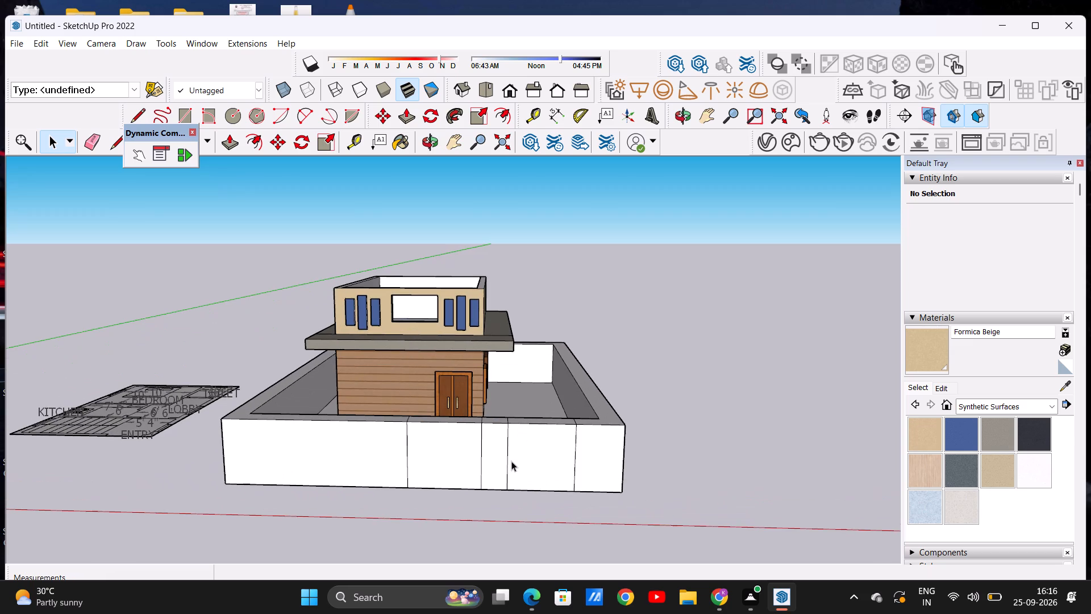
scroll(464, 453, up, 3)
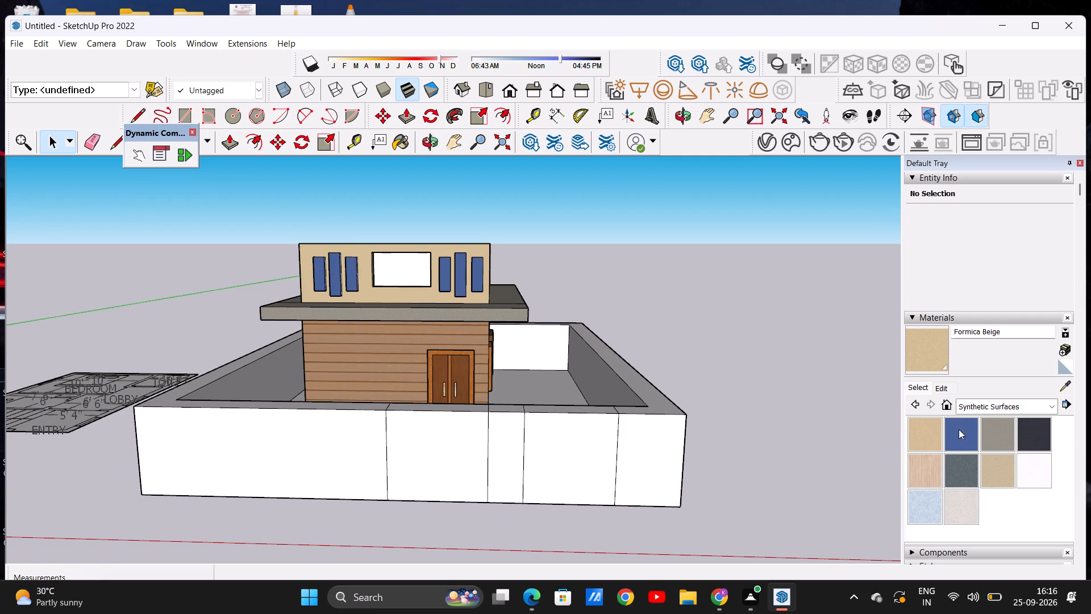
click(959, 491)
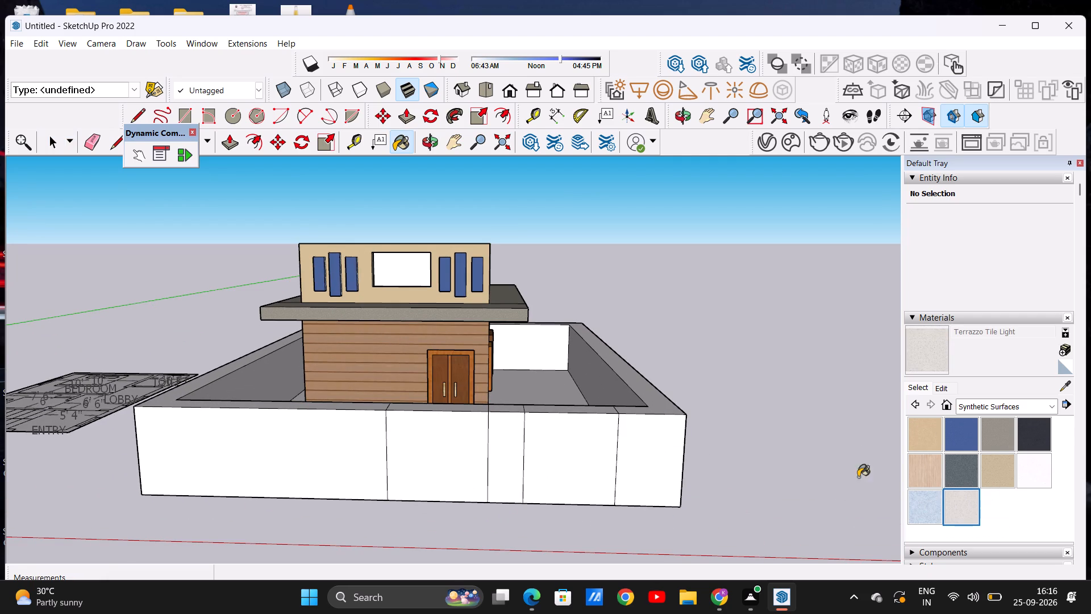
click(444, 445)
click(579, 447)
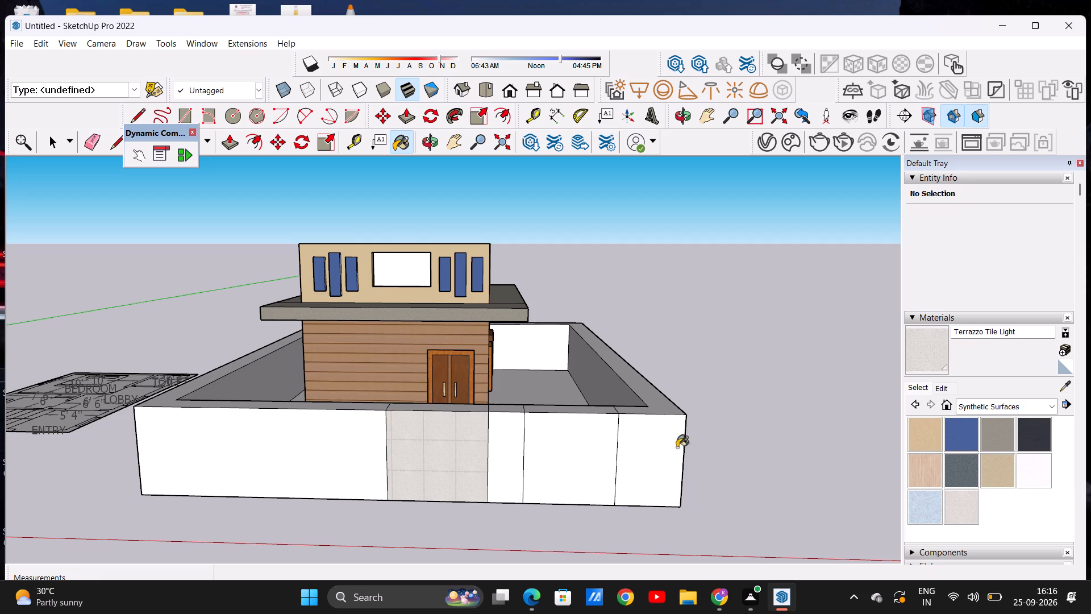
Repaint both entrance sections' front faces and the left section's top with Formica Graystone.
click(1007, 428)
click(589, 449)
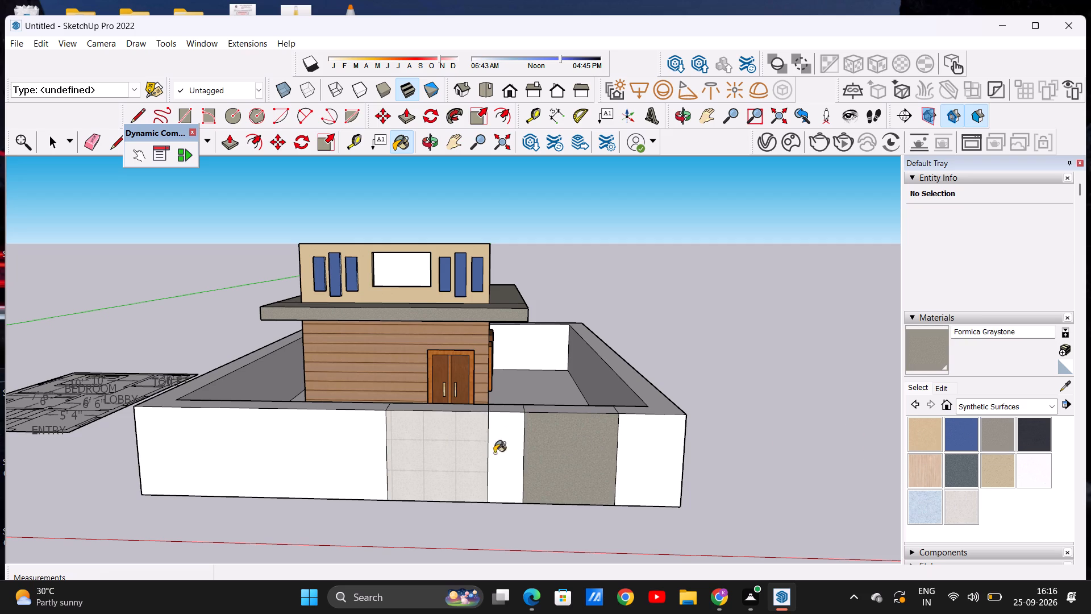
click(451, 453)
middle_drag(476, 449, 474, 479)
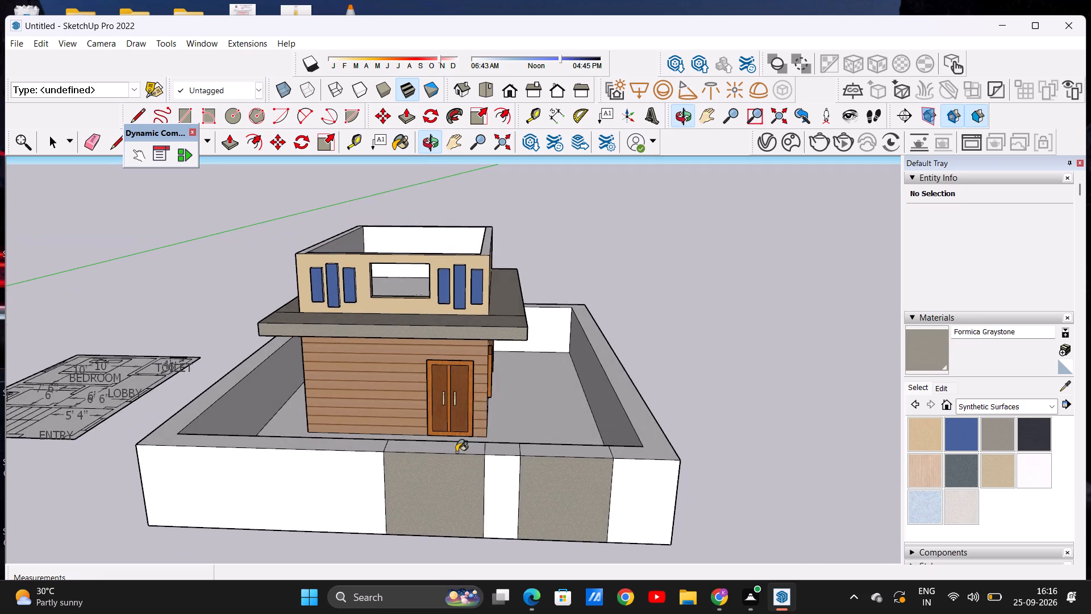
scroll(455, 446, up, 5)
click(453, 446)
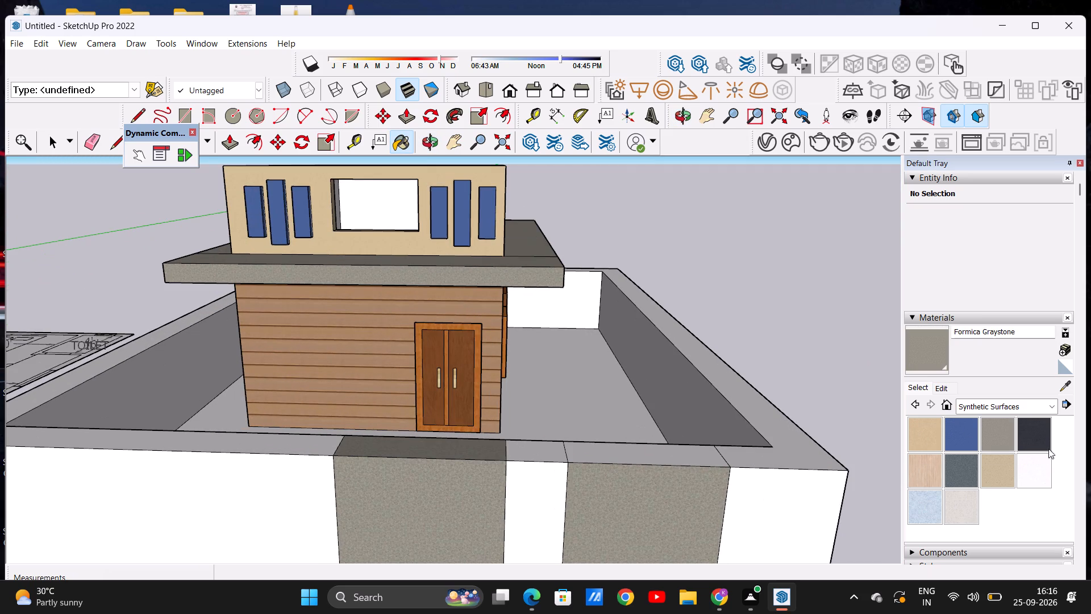
Paint the front and top faces of both entrance wall sections with Formica Laminate Dark.
click(1032, 428)
click(473, 488)
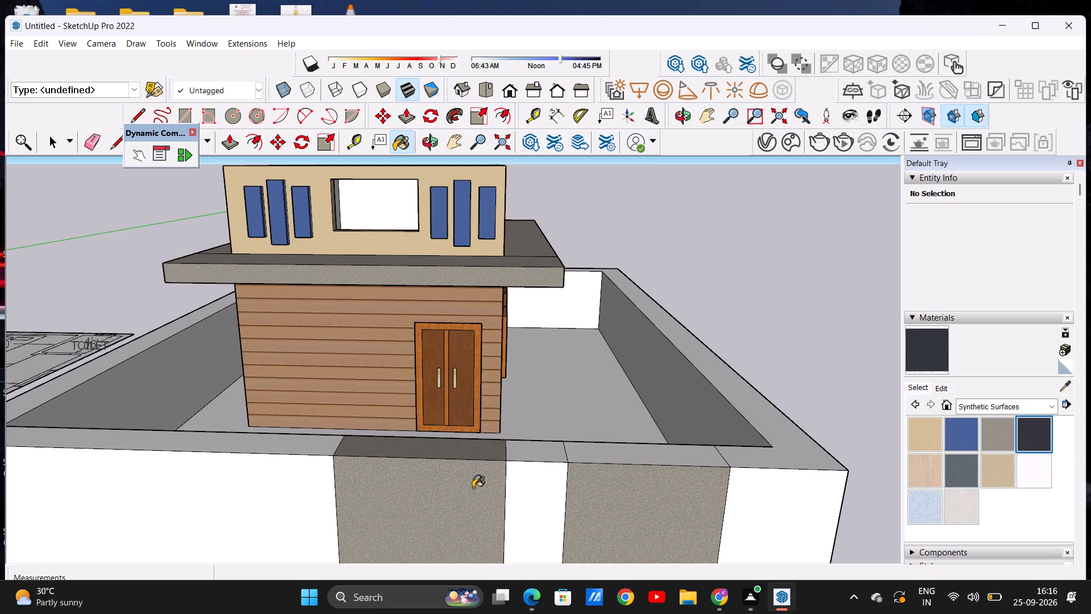
click(628, 490)
click(626, 457)
click(459, 450)
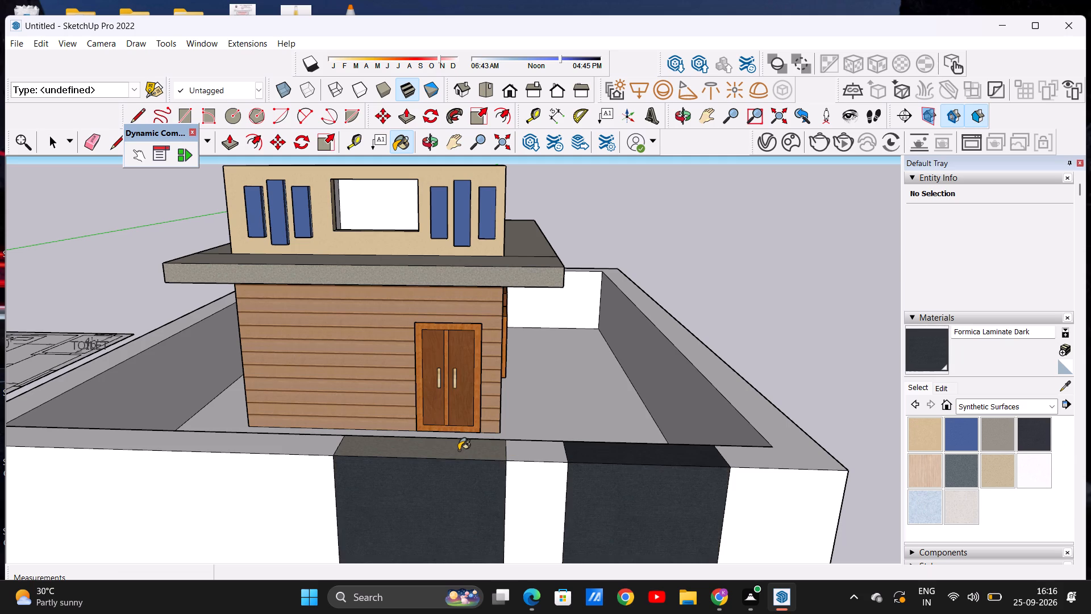
Paint the inner, house-side faces of both entrance wall sections with Formica Laminate Dark.
scroll(433, 431, down, 7)
middle_drag(431, 459, 66, 512)
scroll(271, 365, up, 11)
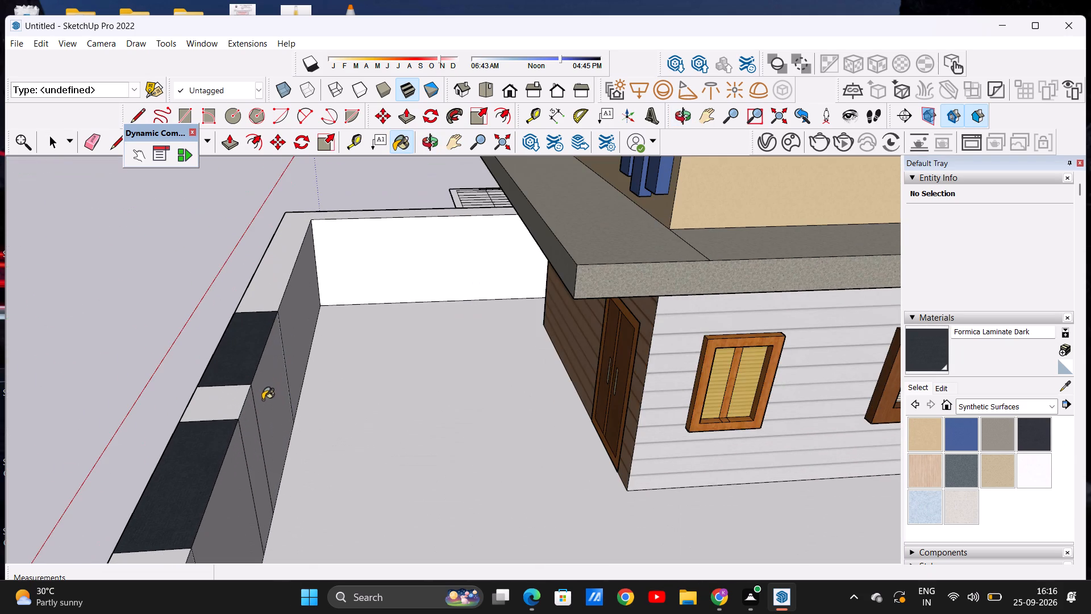
click(271, 396)
click(231, 500)
scroll(285, 408, down, 5)
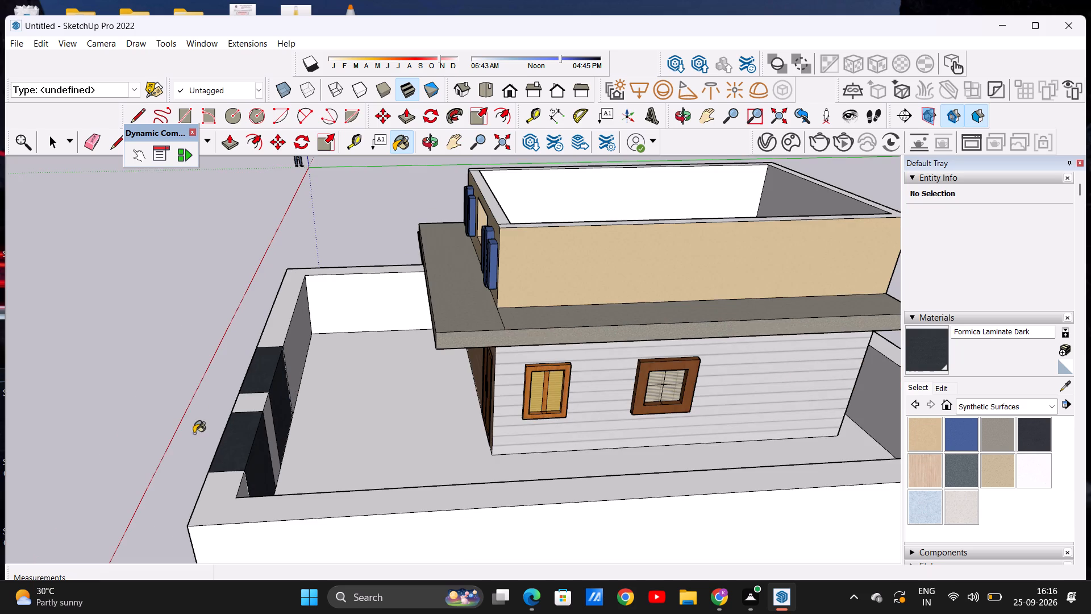
middle_drag(331, 419, 590, 354)
scroll(556, 353, down, 5)
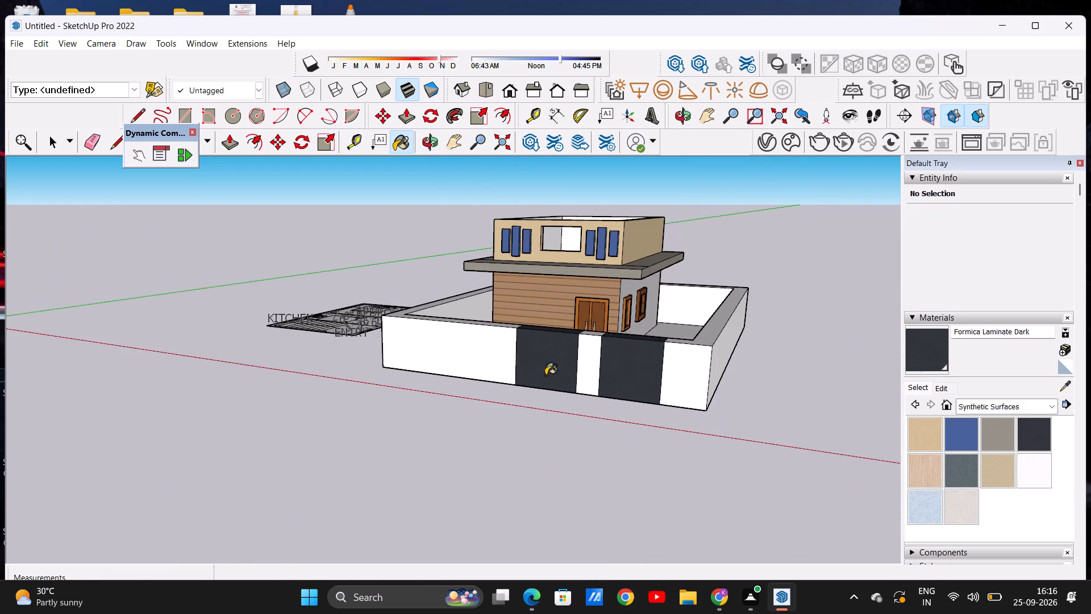
middle_drag(555, 381, 594, 381)
scroll(647, 342, up, 6)
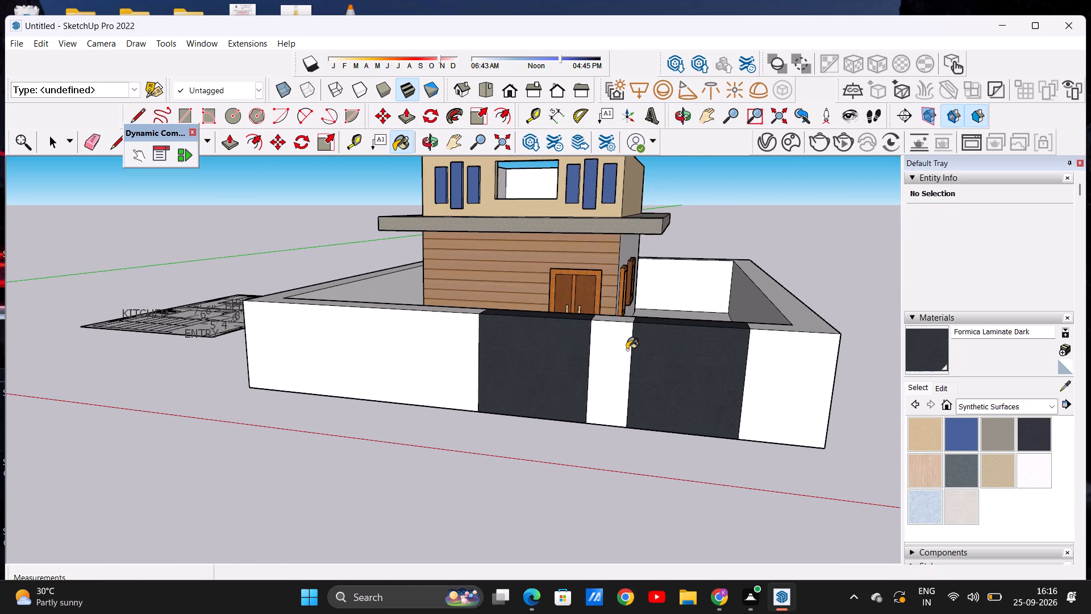
key(space)
Draw a narrow vertical rectangle about 2' 3" by 3" on the pillar's front face, near its left edge.
middle_drag(582, 384, 610, 380)
scroll(646, 353, up, 2)
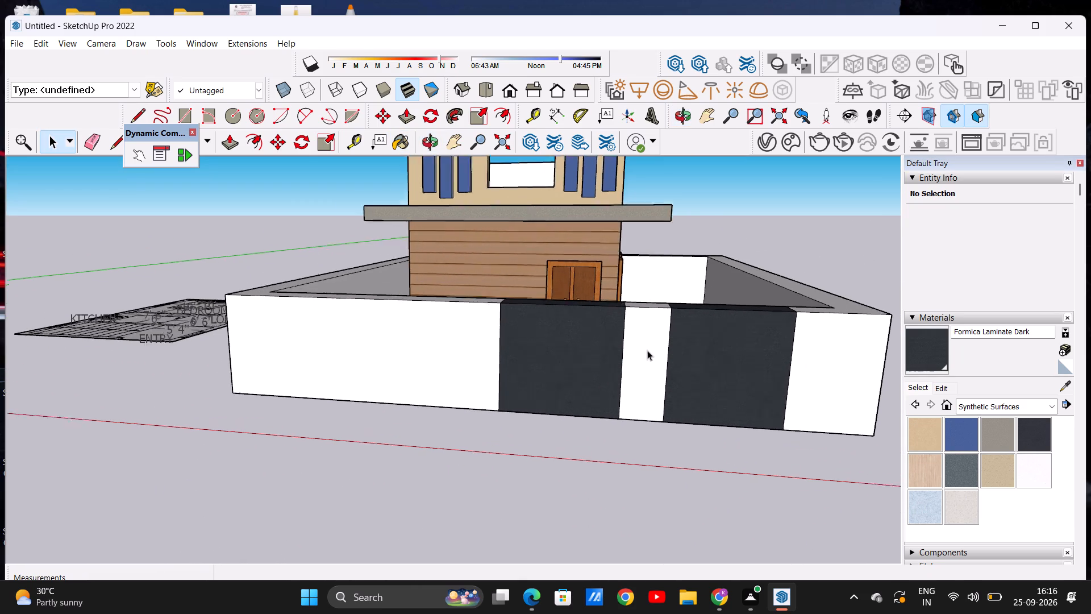
scroll(647, 350, up, 3)
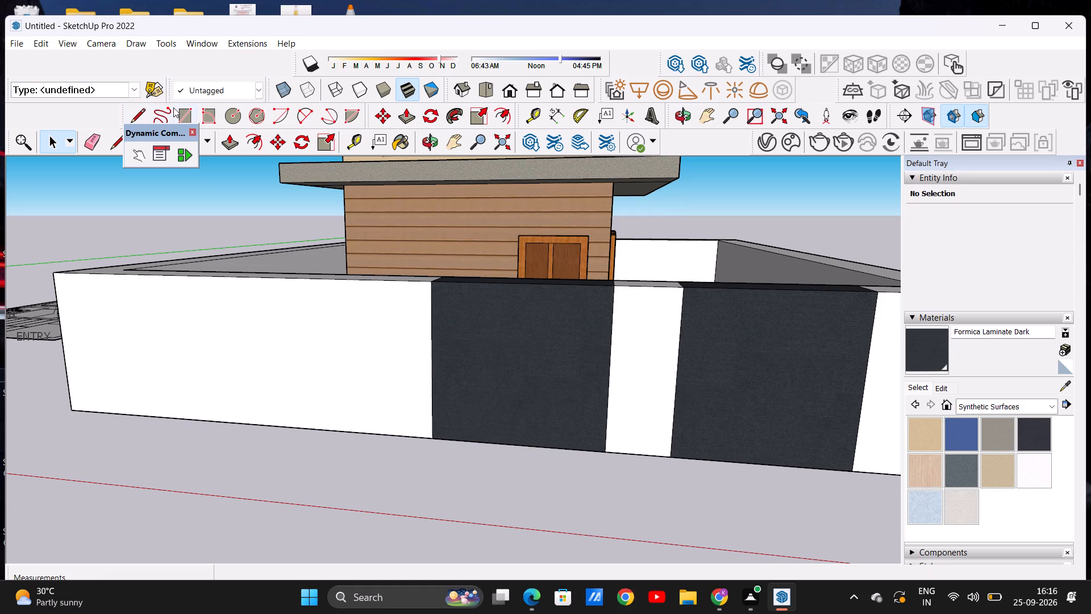
click(181, 108)
scroll(646, 355, up, 6)
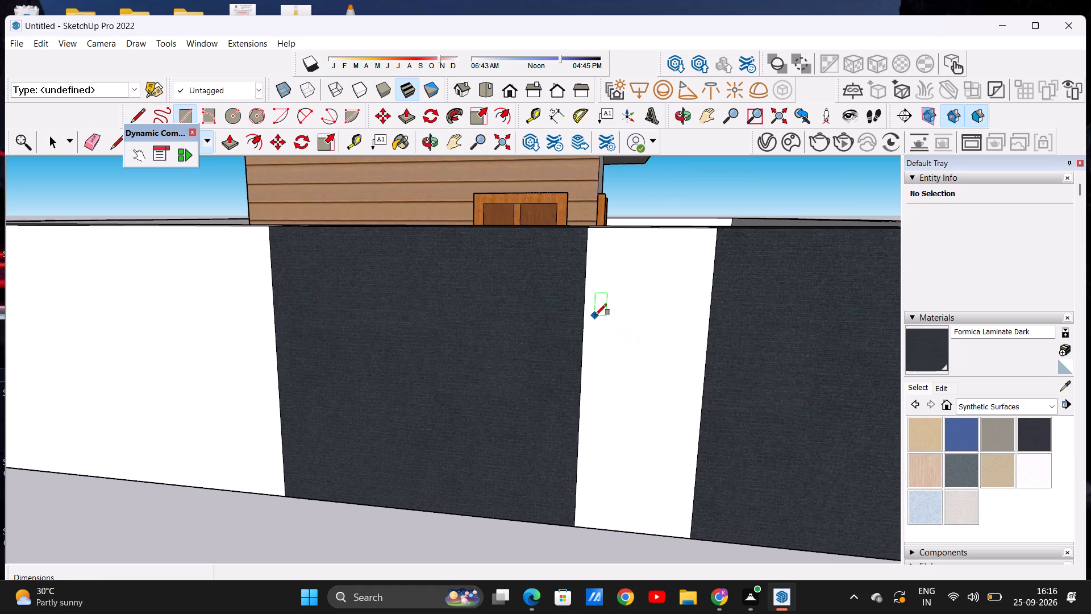
click(599, 320)
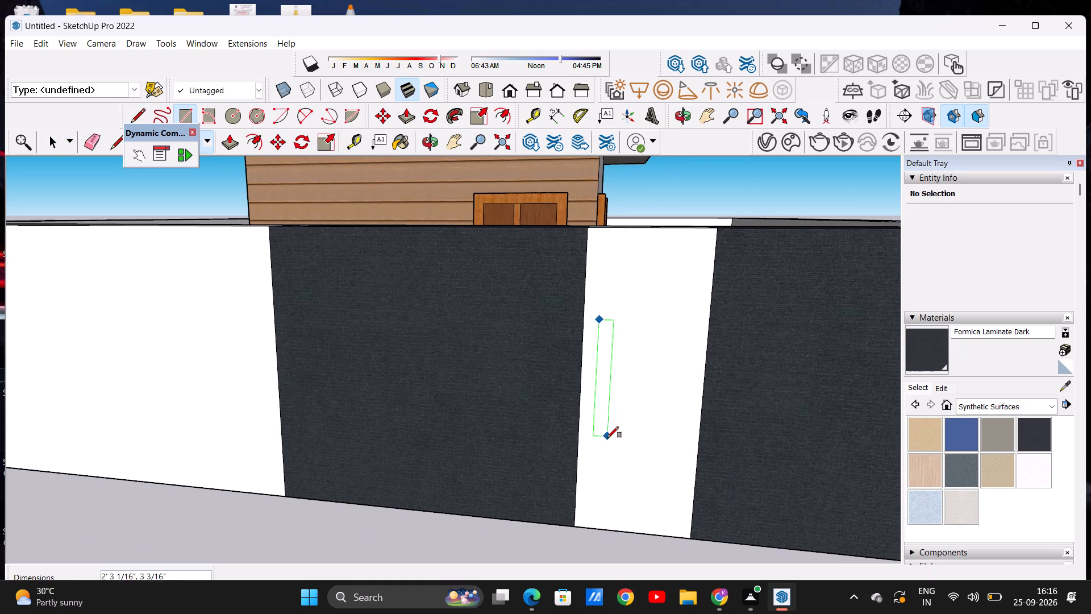
click(607, 434)
key(space)
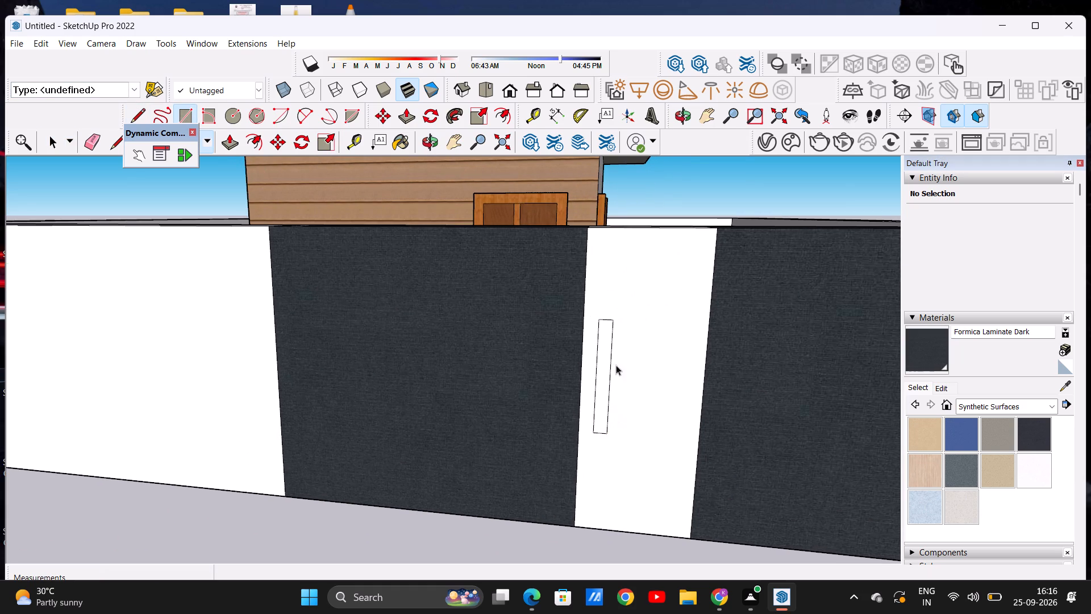
Copy the narrow rectangle about 6" horizontally across the pillar's front face.
double_click(601, 365)
click(605, 366)
click(605, 366)
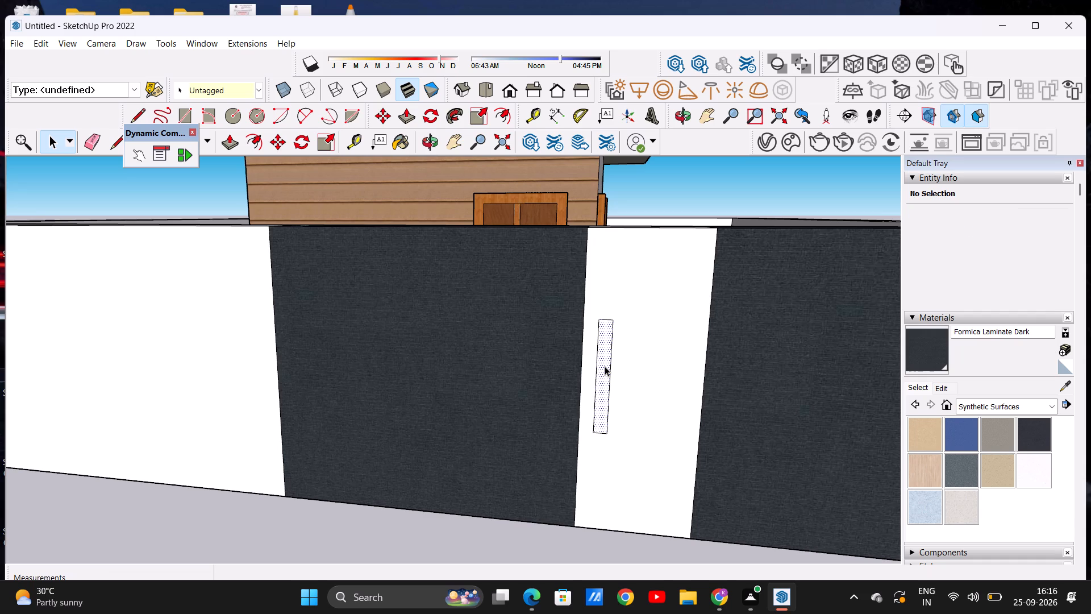
click(275, 139)
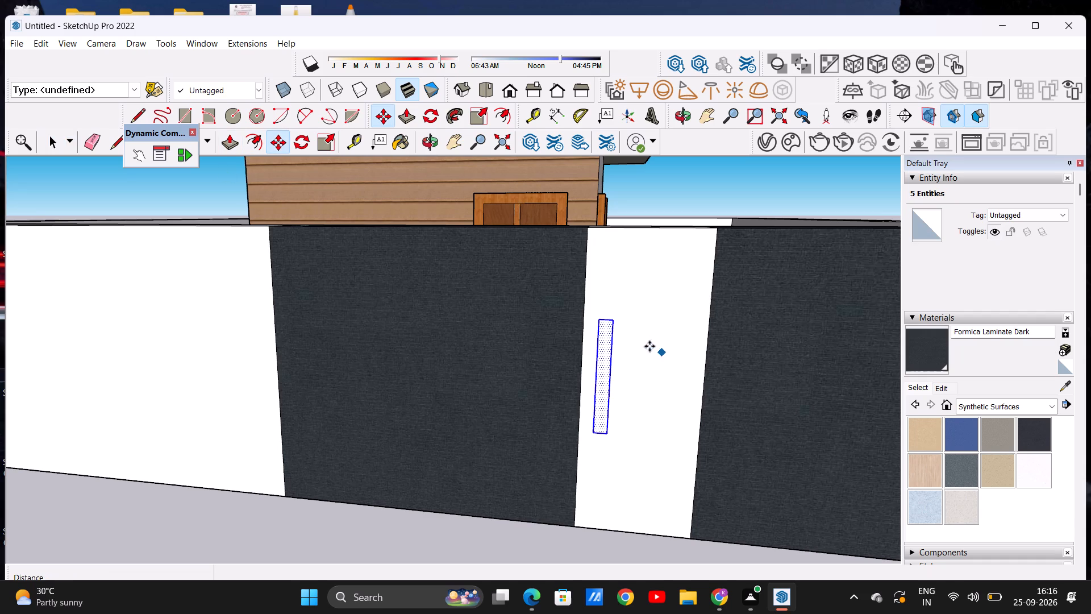
click(611, 320)
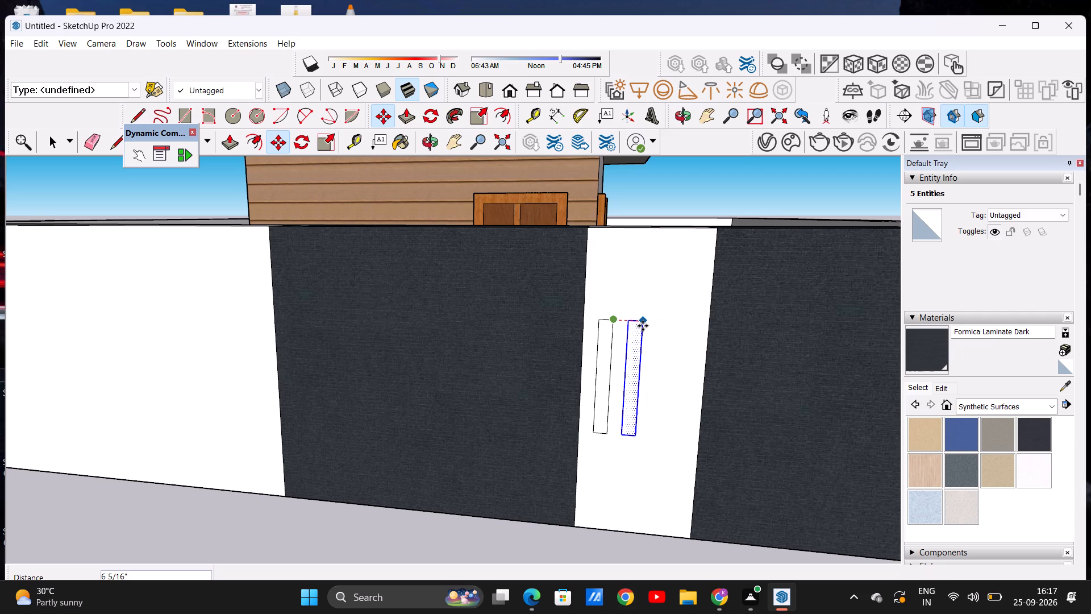
click(643, 326)
key(space)
scroll(628, 345, down, 6)
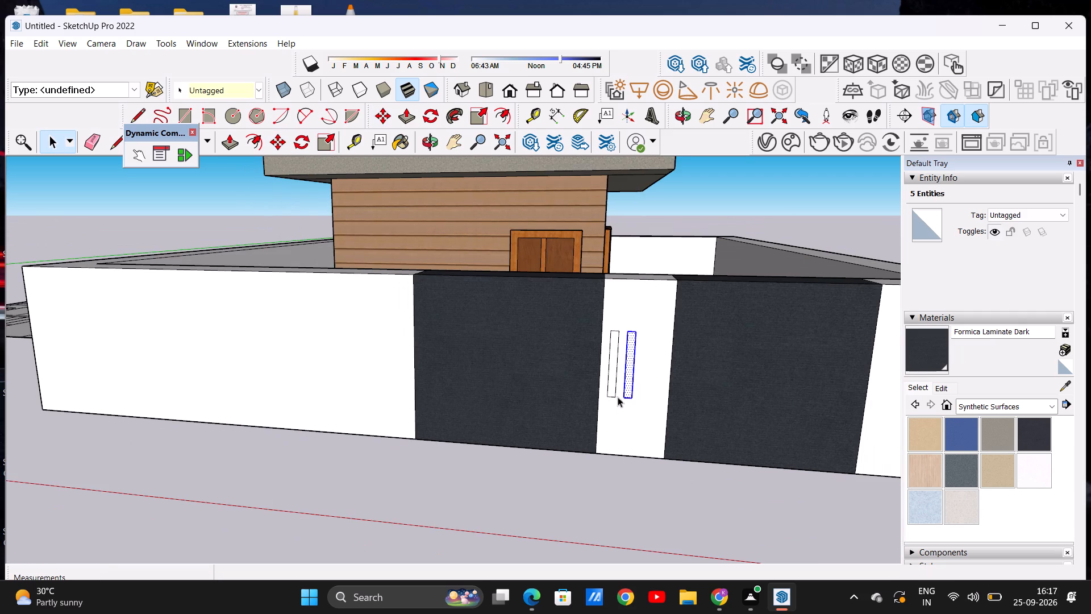
click(611, 478)
Move the left rectangle about 1' horizontally past its copy, placing the pair nearer the middle of the pillar's front face.
scroll(607, 400, down, 1)
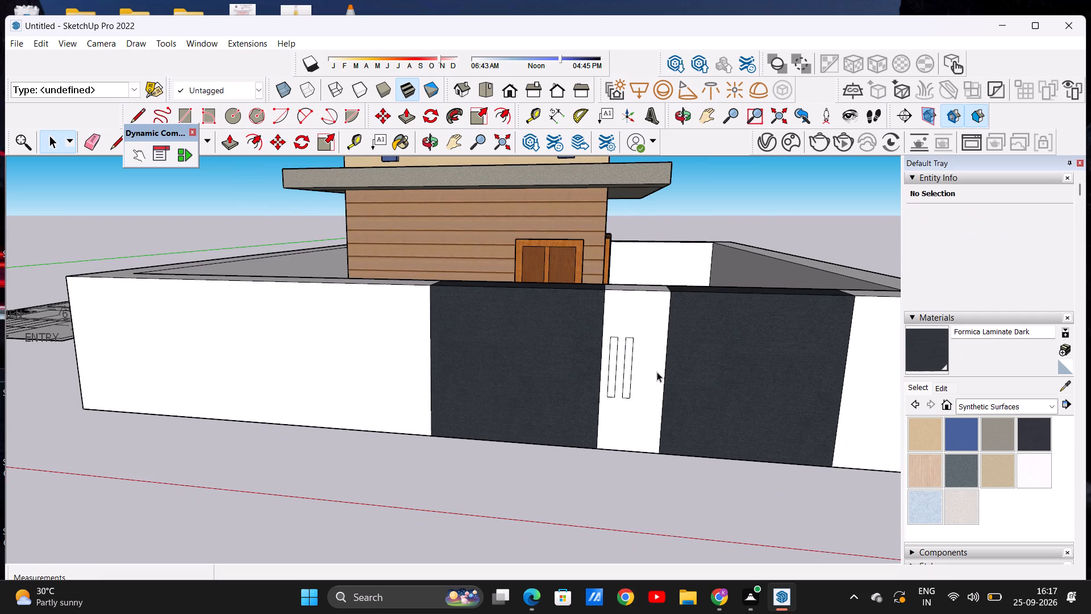
scroll(653, 369, up, 4)
scroll(621, 372, down, 7)
scroll(621, 361, up, 6)
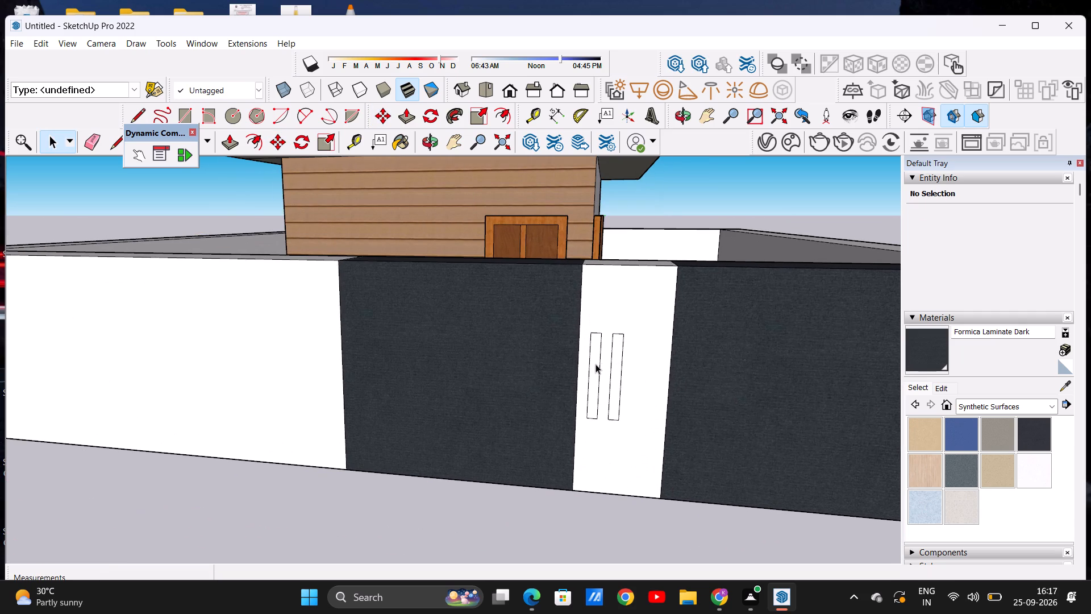
double_click(593, 366)
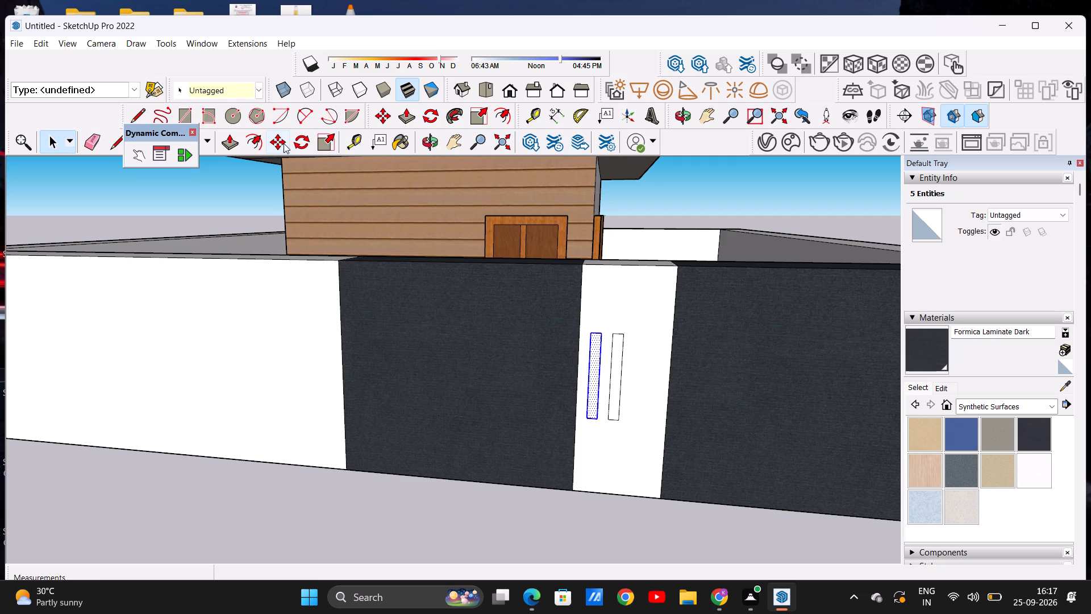
click(284, 143)
click(602, 334)
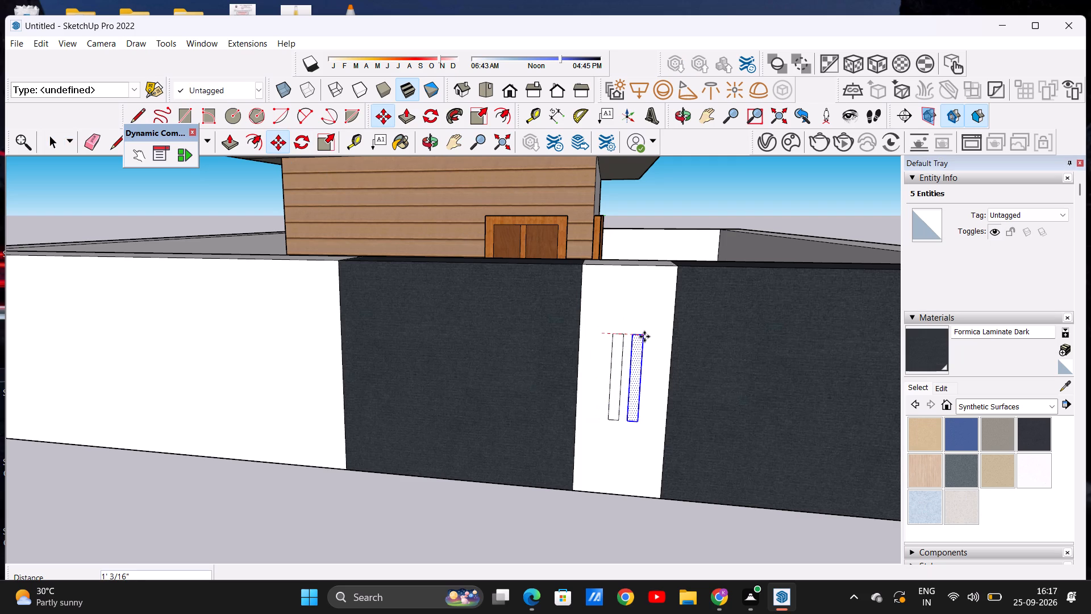
click(644, 337)
key(space)
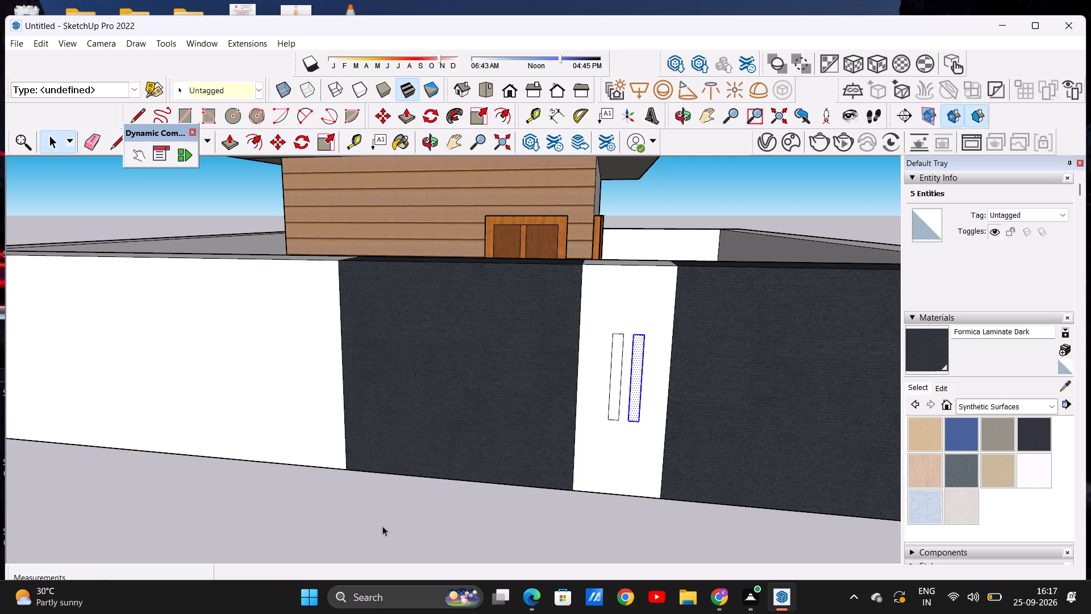
click(382, 526)
Paint the central pillar's front face around the two narrow rectangles with Formica Speckled Grey.
scroll(508, 378, down, 9)
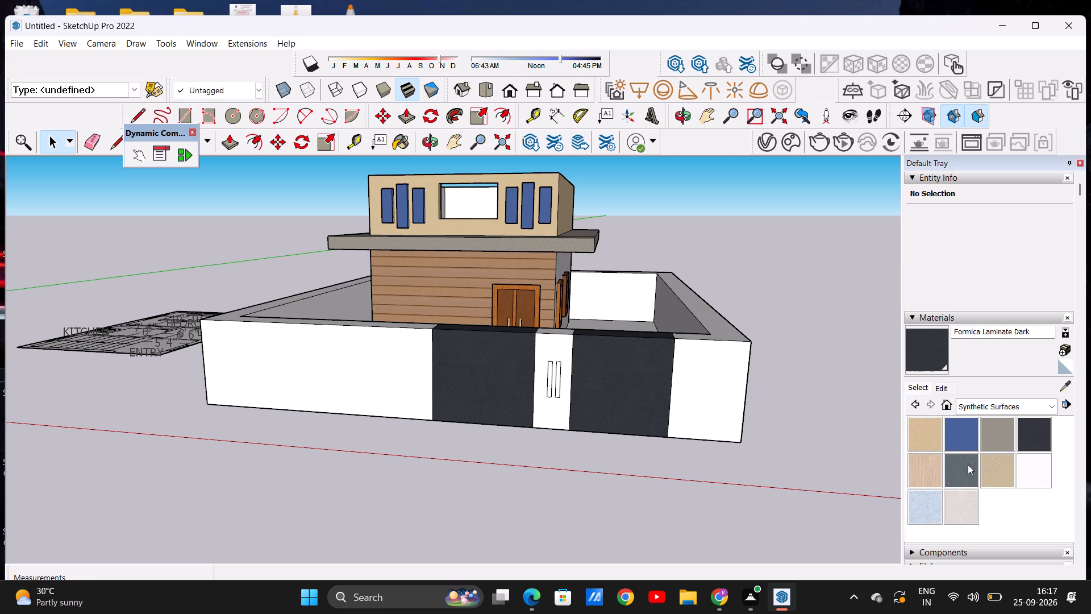
click(968, 464)
scroll(478, 330, up, 5)
click(606, 349)
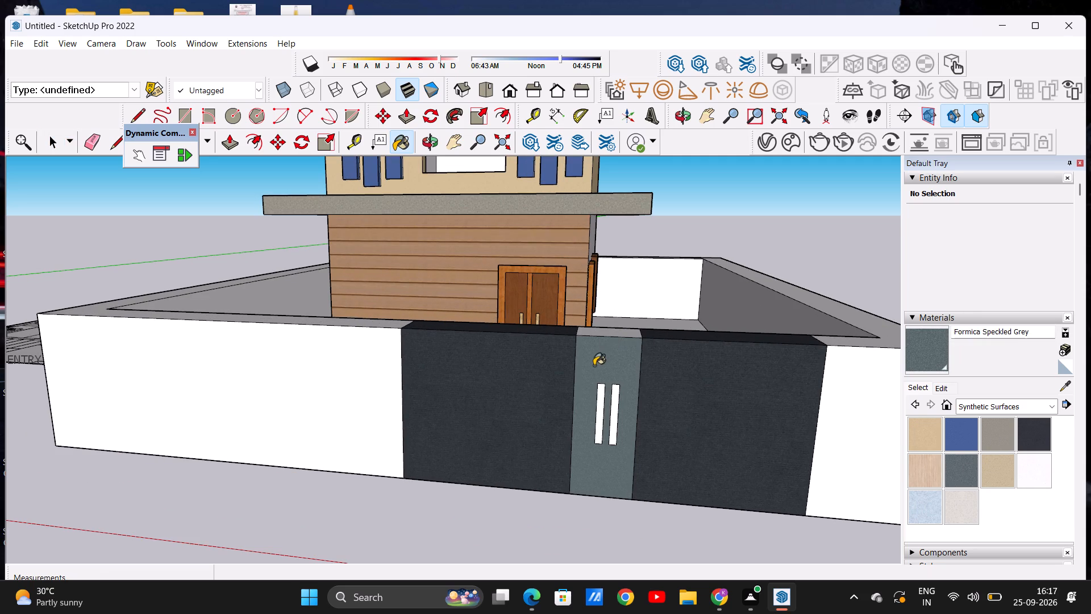
Paint the central pillar's top face with Formica Speckled Grey.
click(627, 336)
Paint the two narrow rectangles on the pillar's front face with Formica Beige.
scroll(558, 333, down, 7)
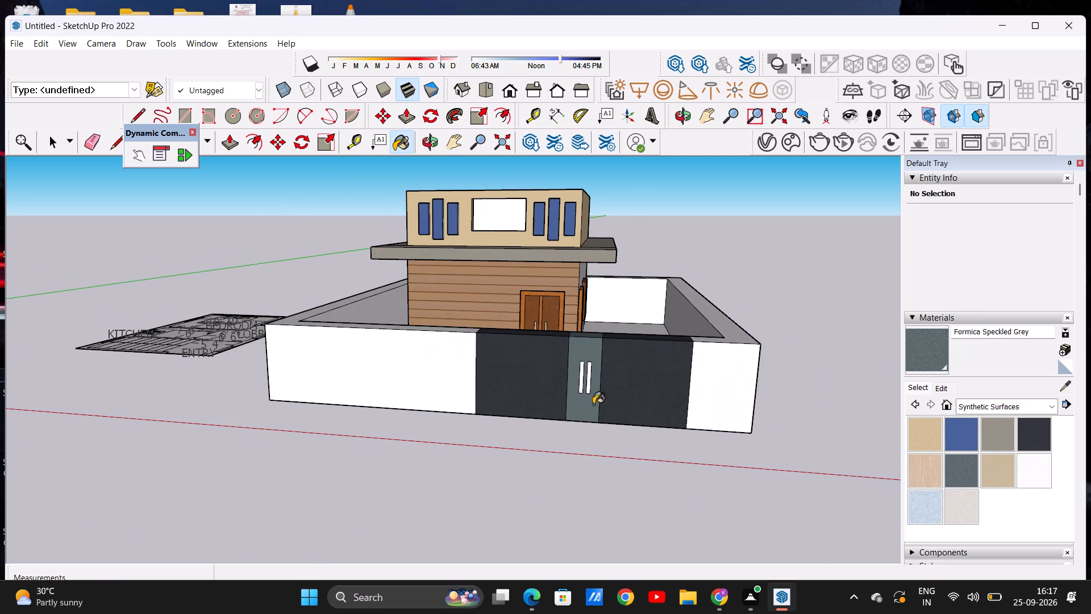
click(997, 437)
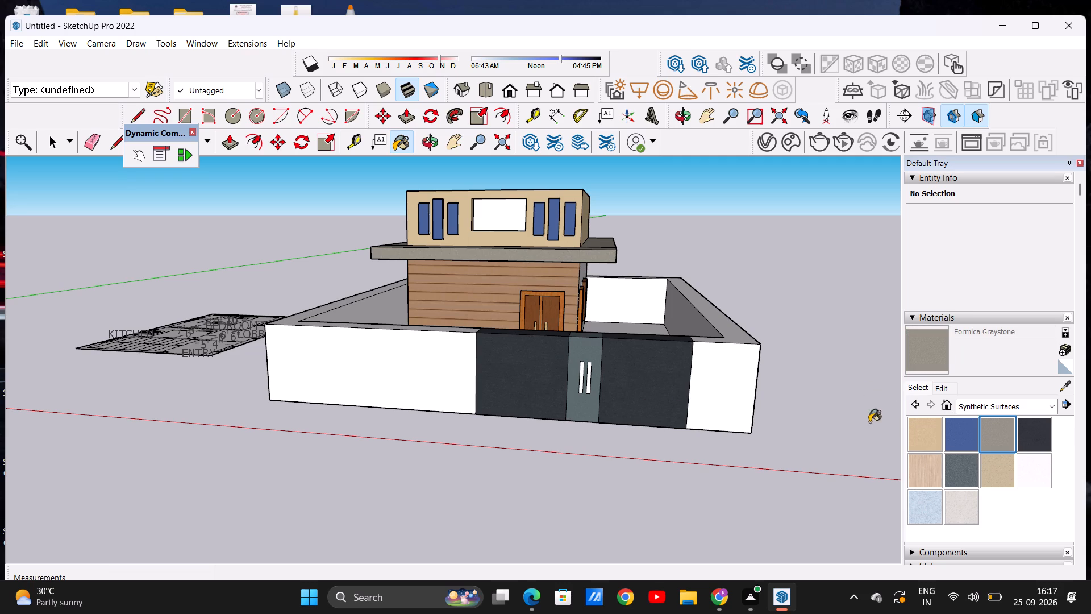
scroll(585, 385, up, 6)
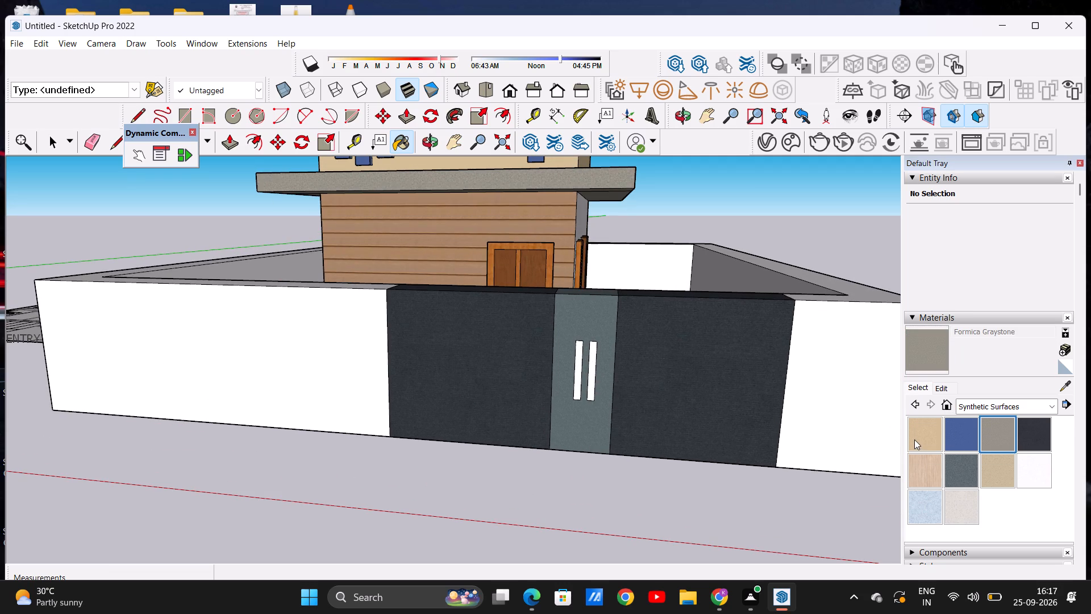
click(914, 439)
scroll(527, 355, up, 6)
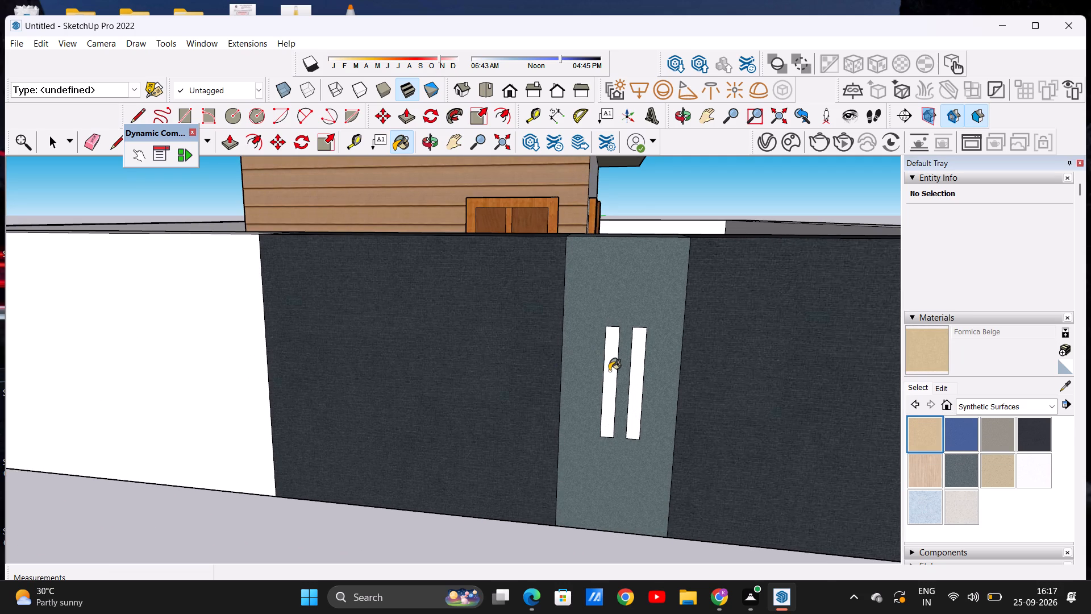
click(609, 371)
click(635, 372)
scroll(559, 367, down, 10)
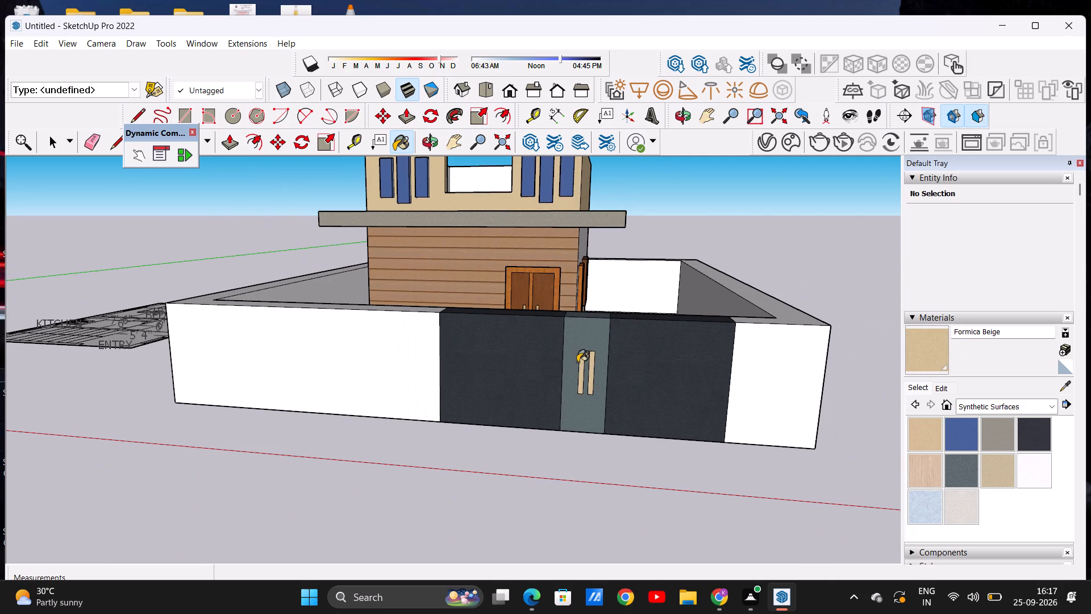
Paint the central pillar's courtyard-side face with Formica Speckled Grey.
middle_drag(608, 333, 247, 435)
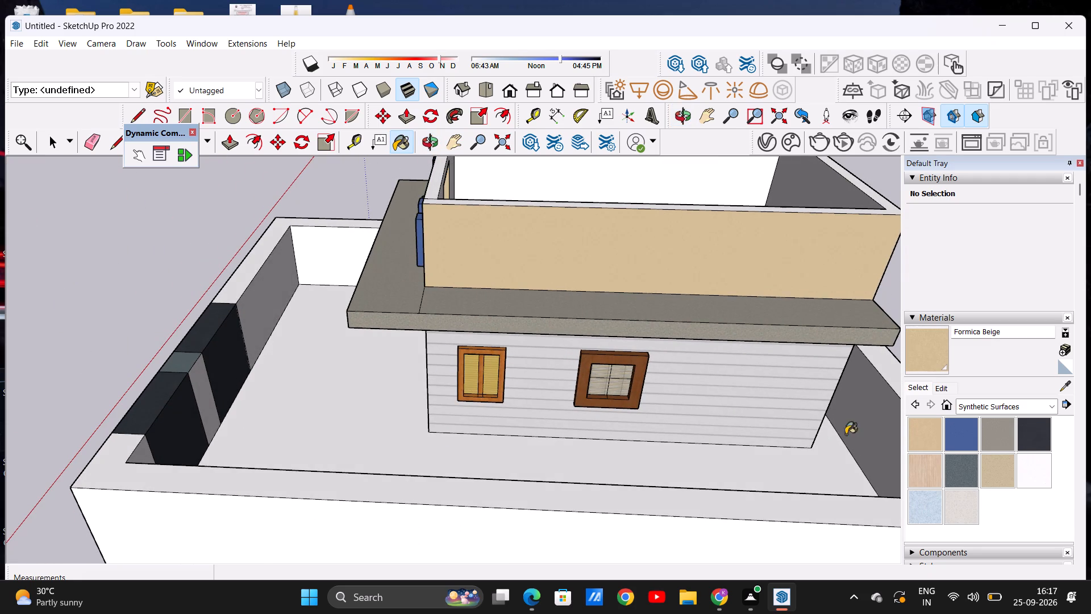
click(956, 469)
scroll(166, 326, up, 6)
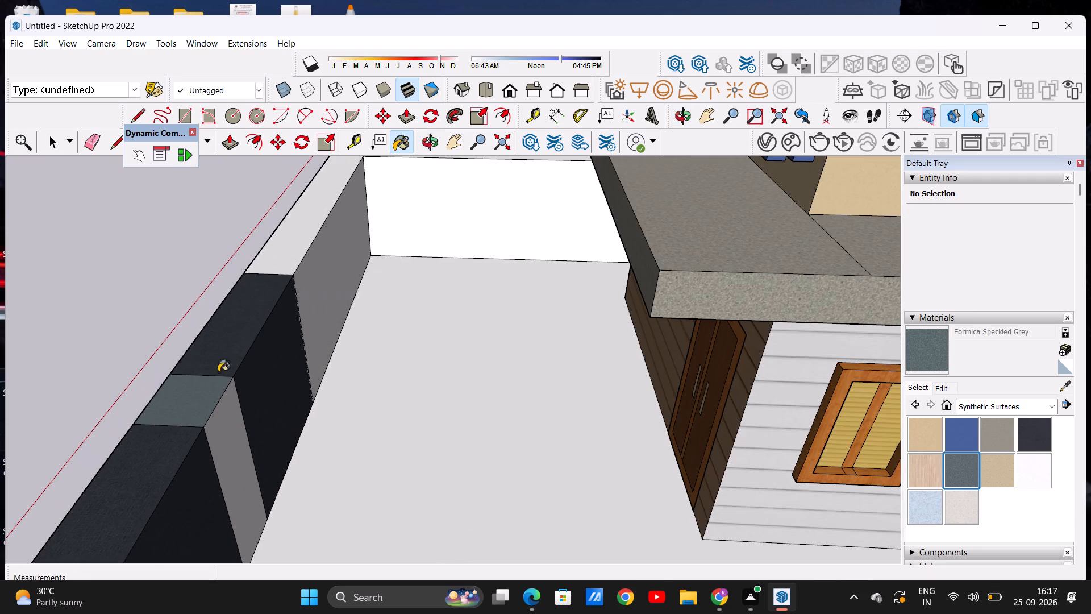
click(223, 435)
key(space)
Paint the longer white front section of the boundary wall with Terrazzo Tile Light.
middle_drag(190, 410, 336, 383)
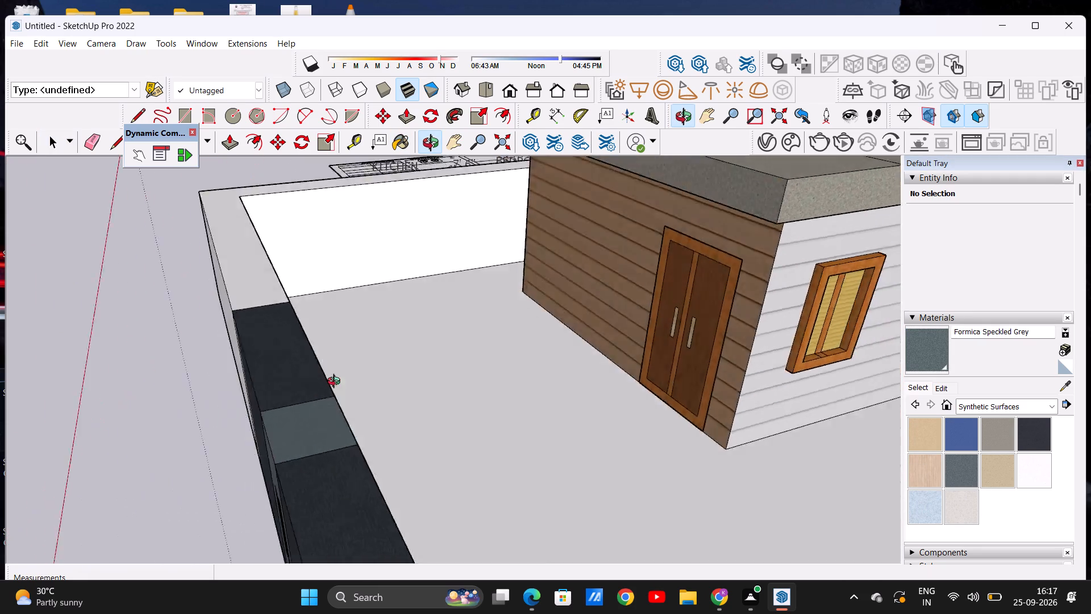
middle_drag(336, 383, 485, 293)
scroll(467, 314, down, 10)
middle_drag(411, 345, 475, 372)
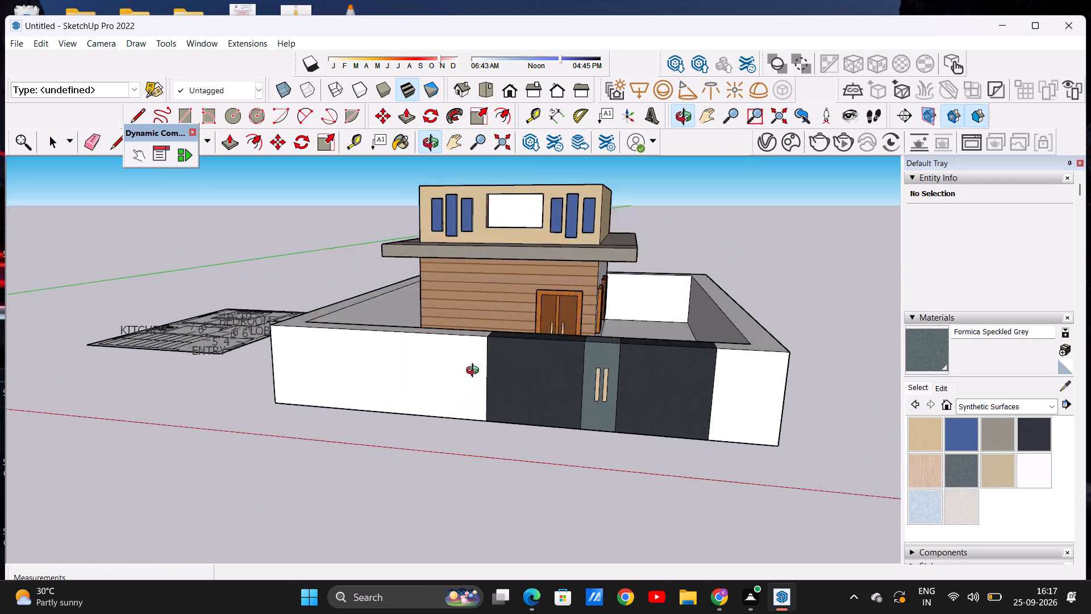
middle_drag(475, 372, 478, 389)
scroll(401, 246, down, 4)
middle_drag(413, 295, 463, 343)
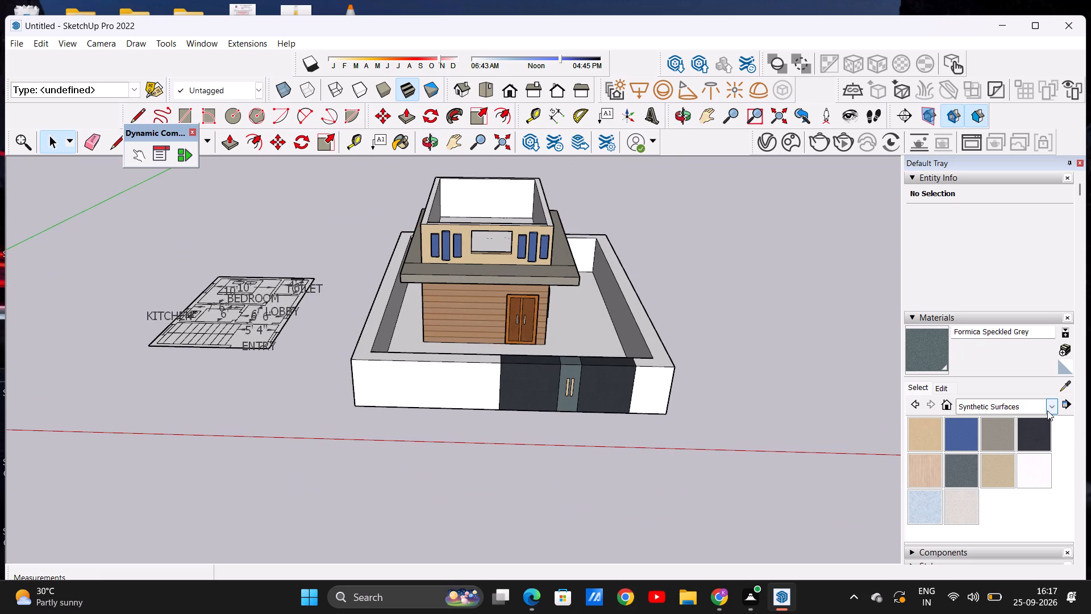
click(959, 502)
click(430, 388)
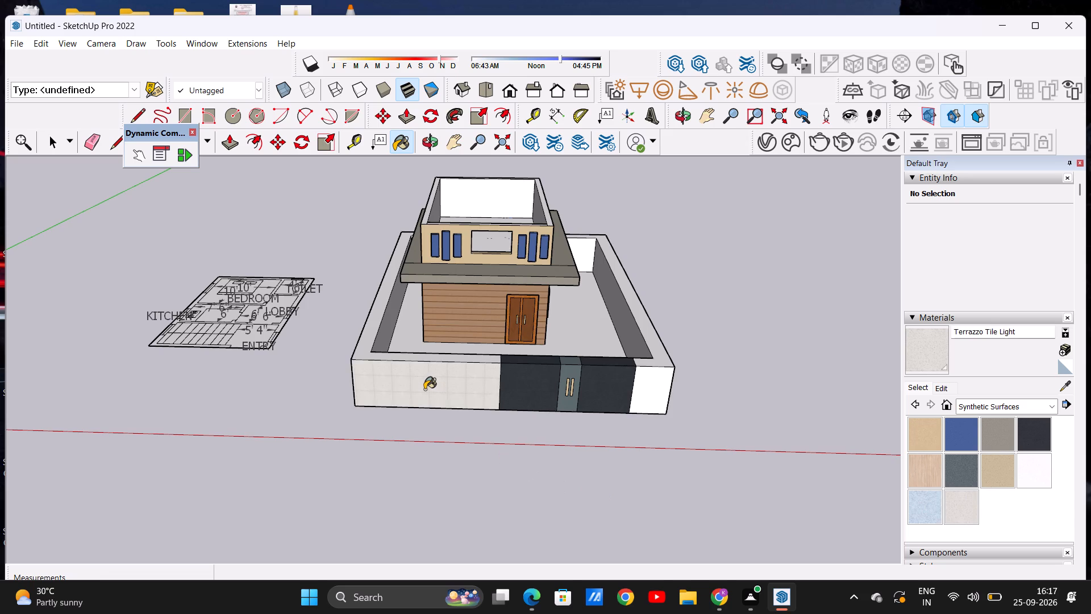
Paint the boundary wall's front sections on both sides of the dark entrance panels with Formica Laminate Light.
scroll(423, 388, up, 12)
scroll(410, 404, down, 12)
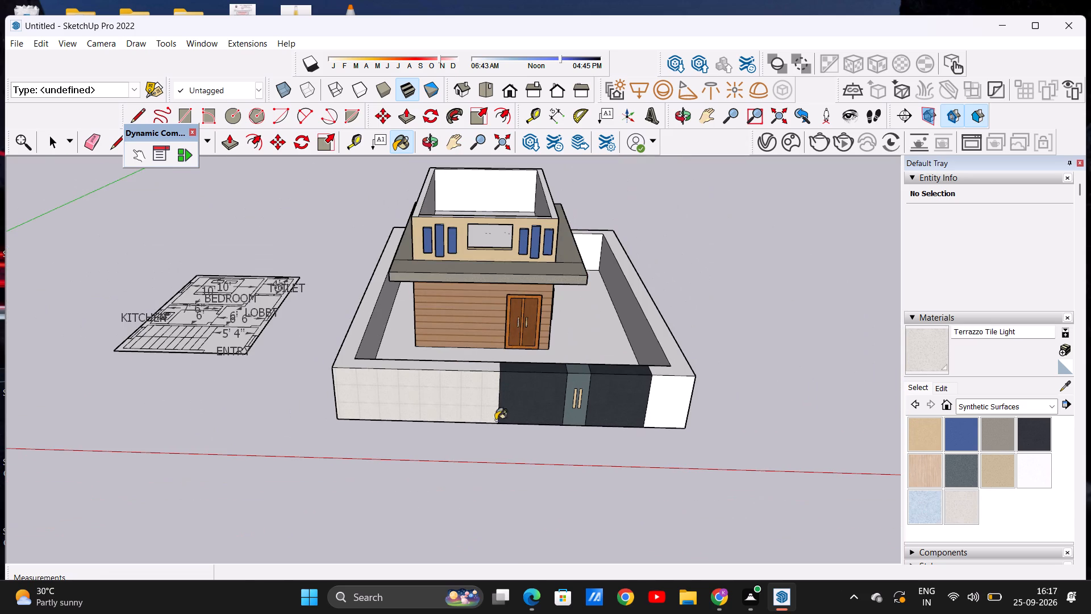
click(928, 471)
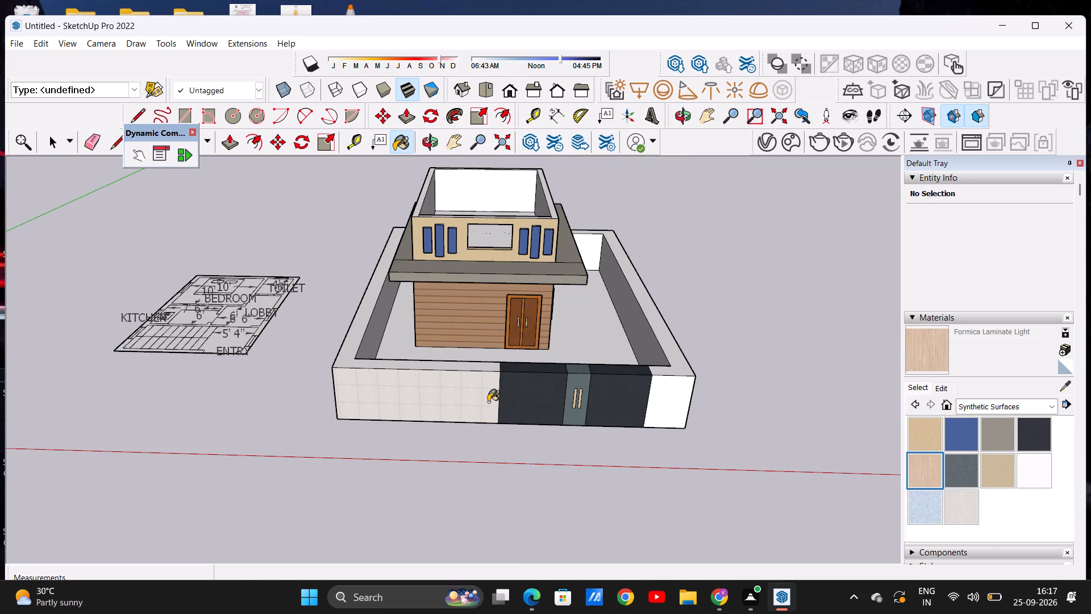
click(457, 392)
scroll(438, 397, up, 7)
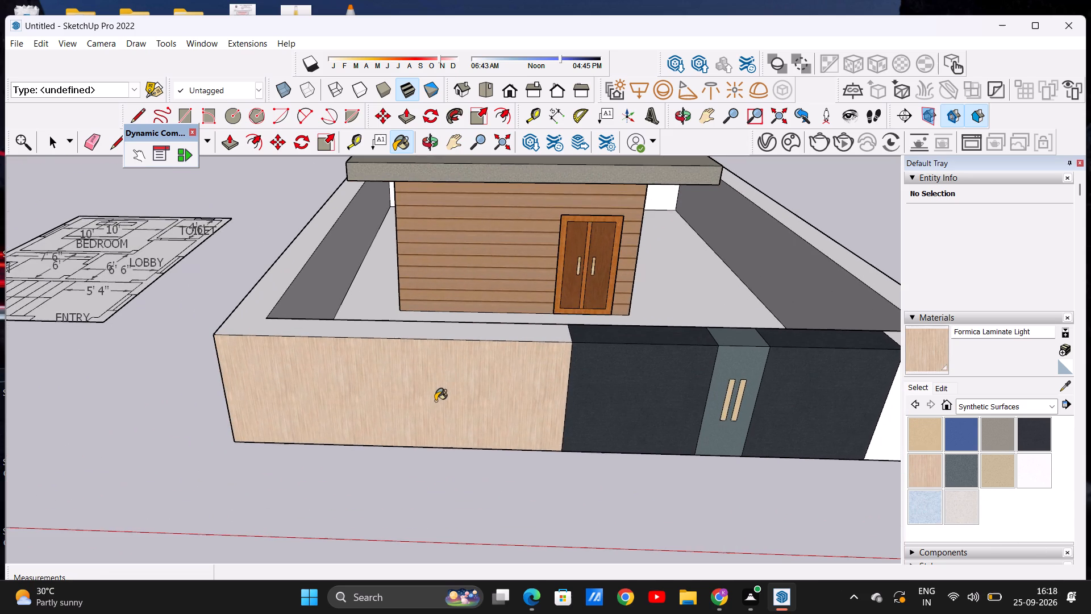
scroll(426, 410, up, 5)
scroll(424, 418, down, 10)
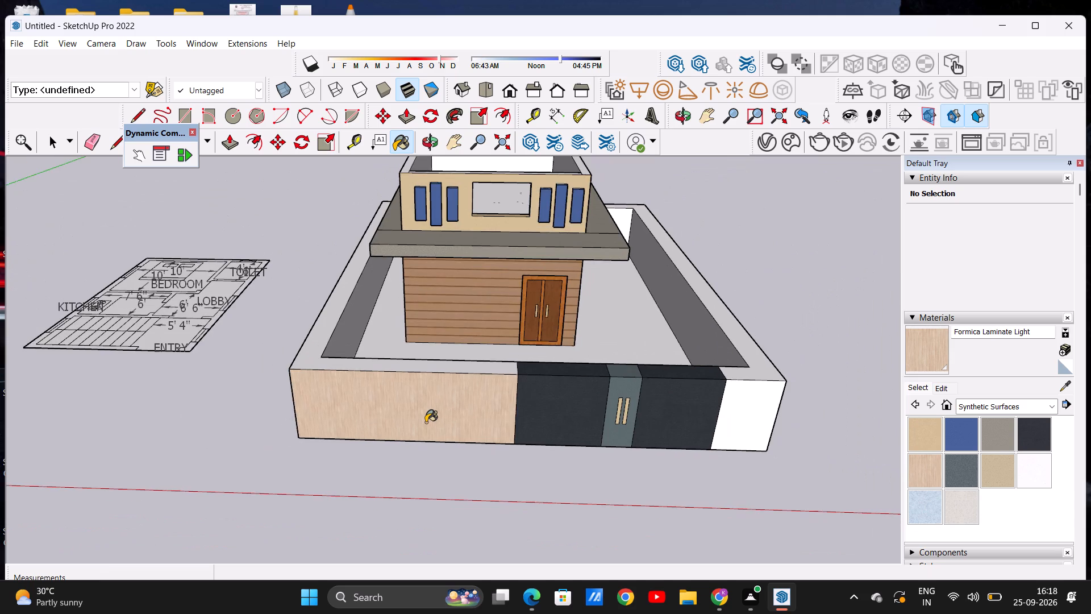
scroll(433, 399, up, 5)
scroll(440, 413, down, 7)
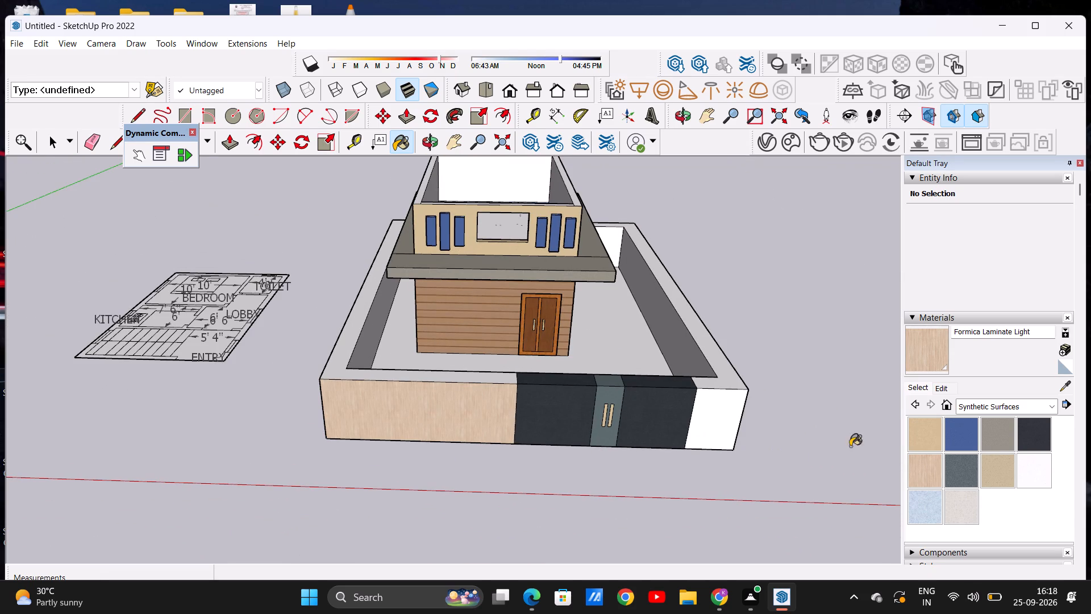
click(718, 420)
Paint the boundary wall's outer face on the house's window side, its outer rear face and its top with Formica Laminate Light.
middle_drag(761, 393, 535, 380)
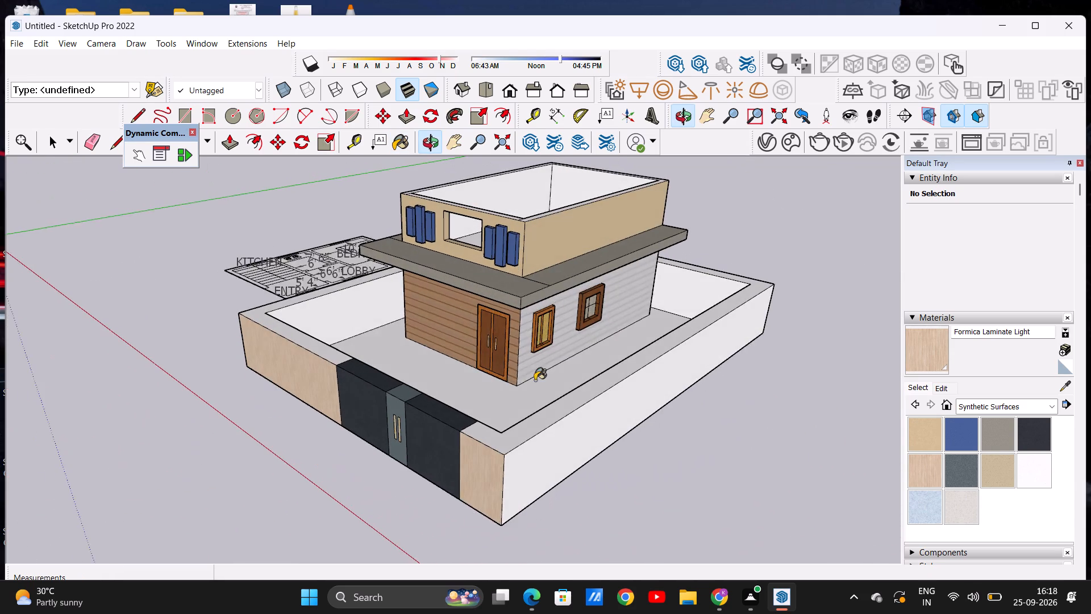
middle_drag(535, 380, 560, 382)
click(520, 447)
middle_drag(684, 410, 509, 410)
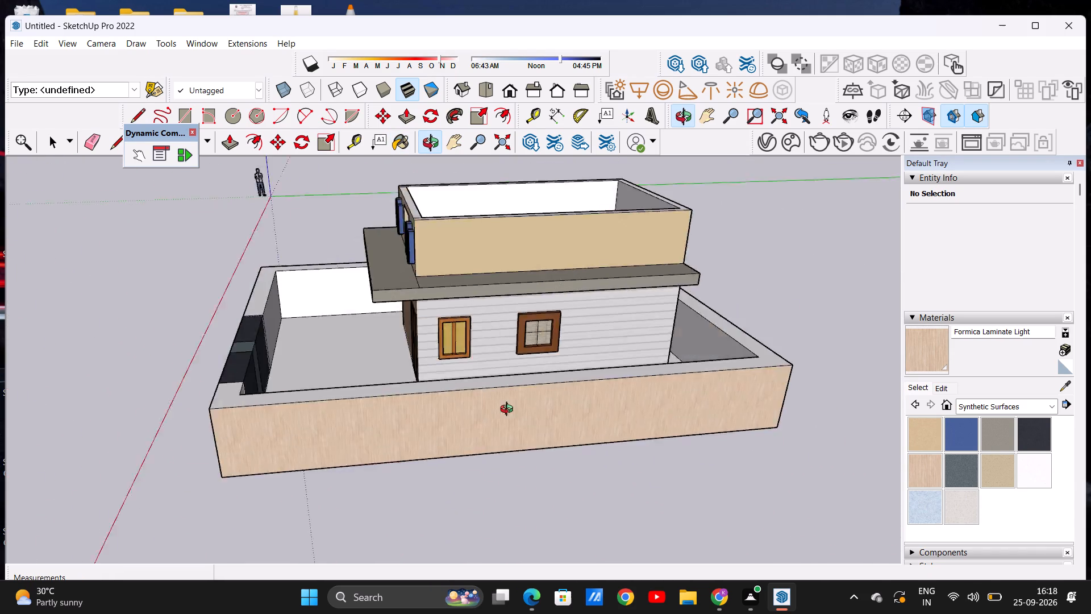
middle_drag(509, 410, 188, 412)
click(278, 442)
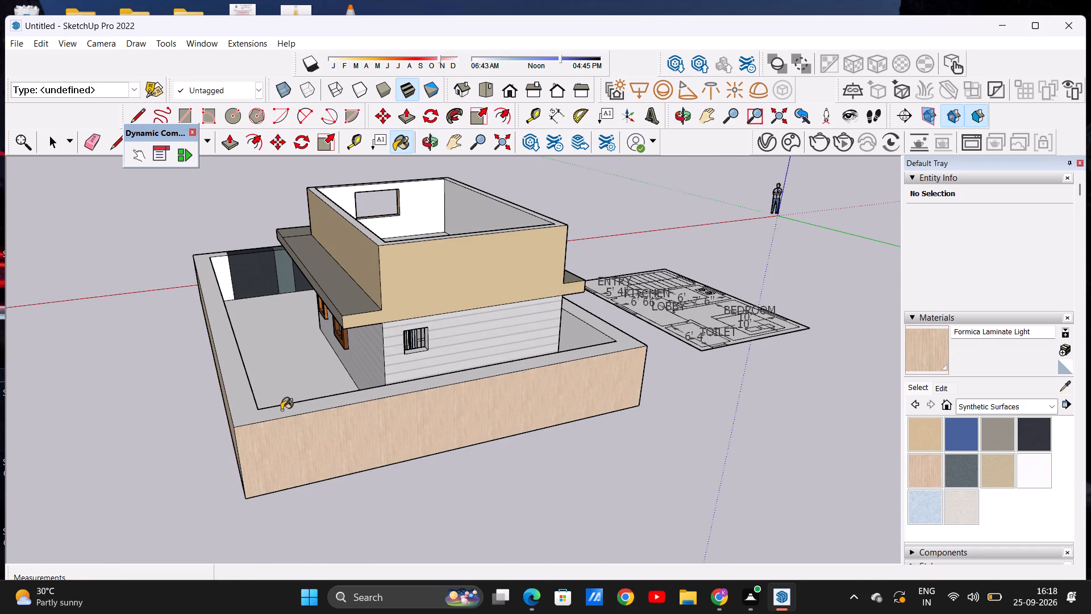
click(281, 410)
Paint the inner faces of the boundary wall's rear and both long sides with Formica Laminate Light.
scroll(374, 416, down, 5)
middle_drag(401, 419, 864, 373)
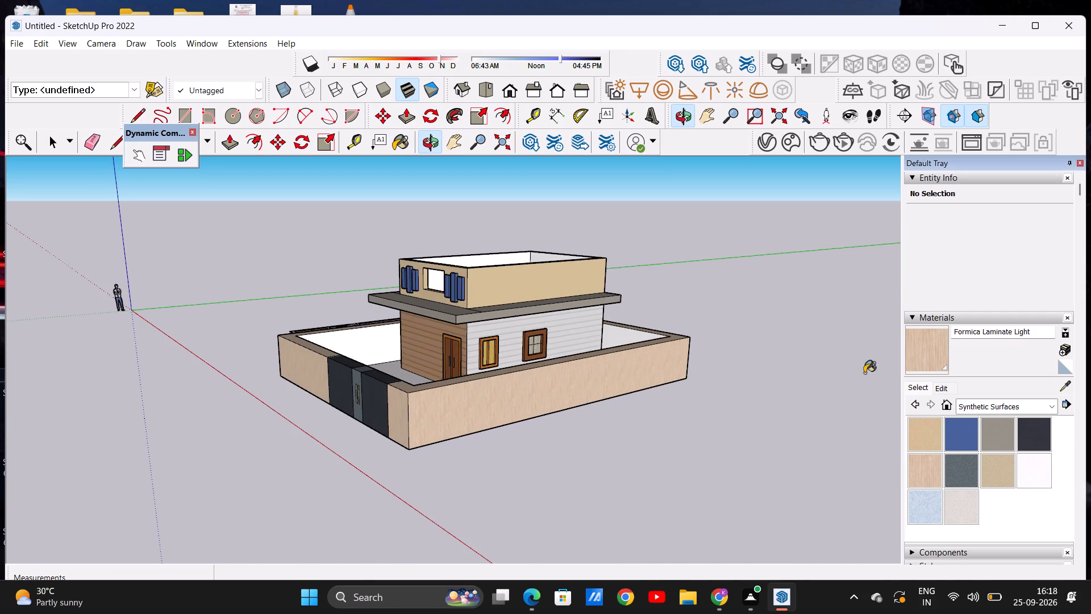
middle_drag(444, 446, 688, 544)
middle_drag(619, 521, 599, 513)
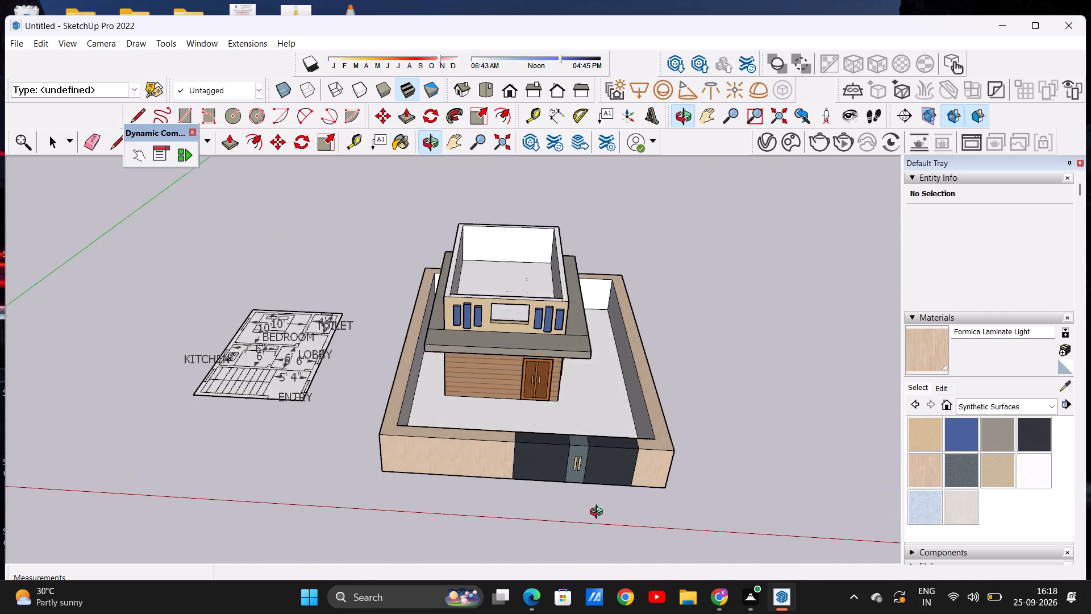
middle_drag(599, 513, 601, 567)
scroll(622, 262, up, 5)
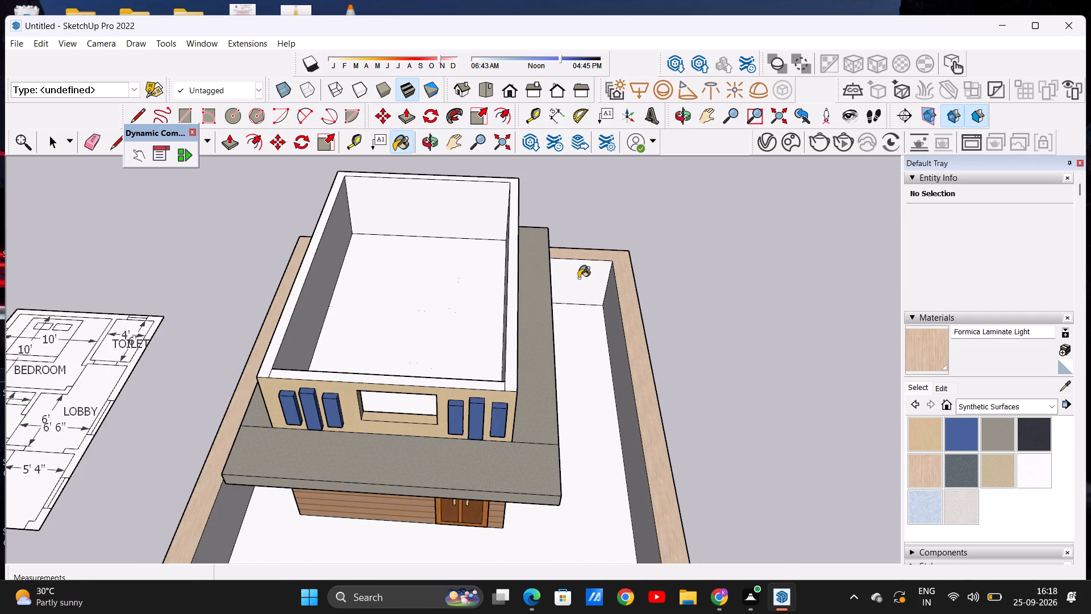
click(578, 278)
scroll(616, 326, down, 4)
middle_drag(578, 445, 648, 418)
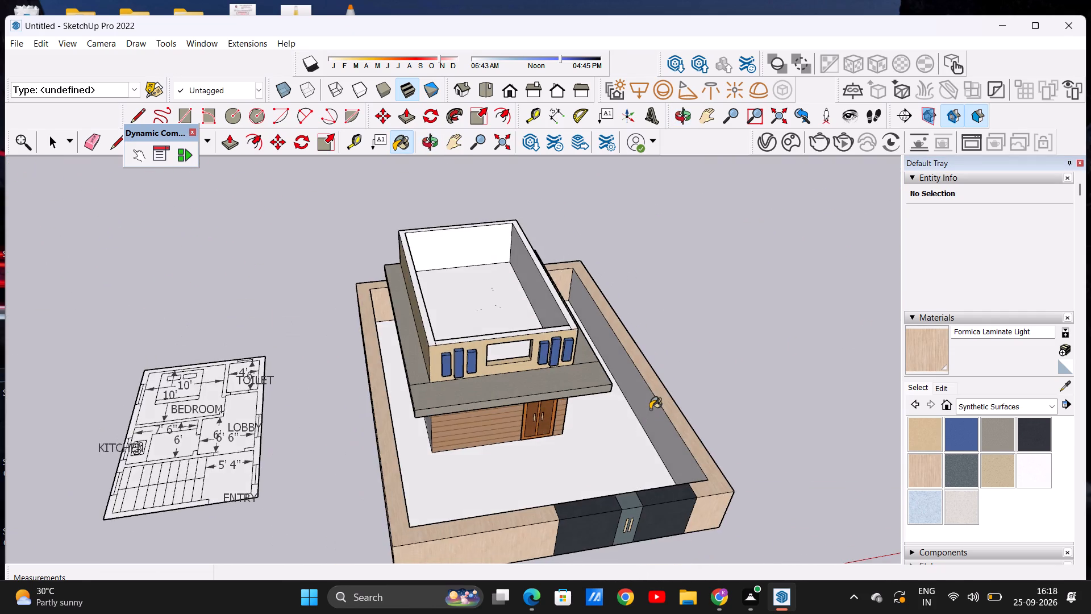
scroll(650, 409, up, 4)
click(650, 409)
scroll(661, 401, down, 9)
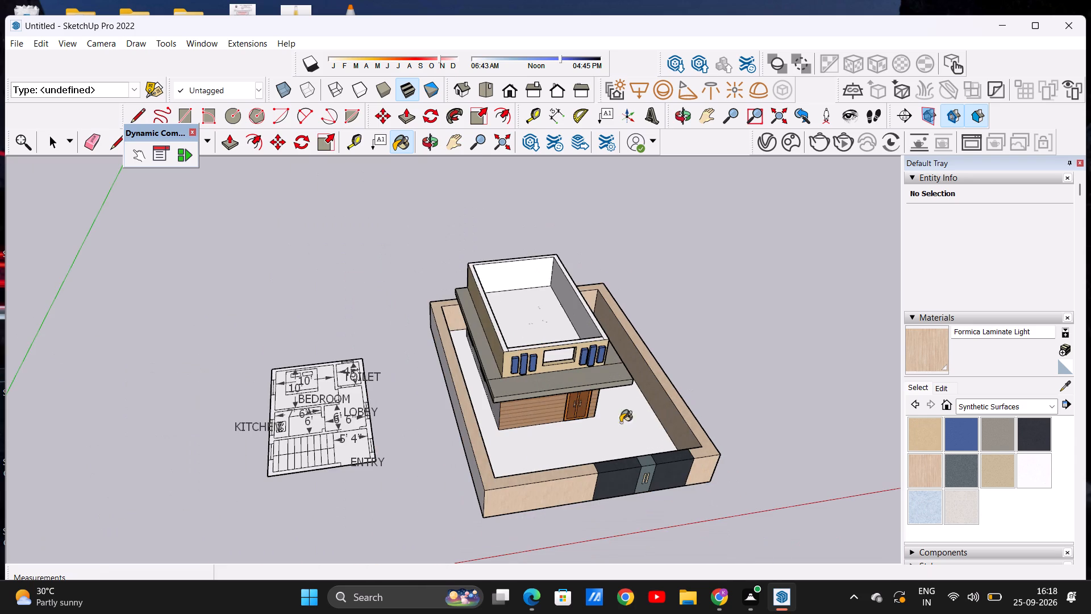
middle_drag(621, 422, 324, 445)
scroll(346, 434, up, 7)
click(344, 427)
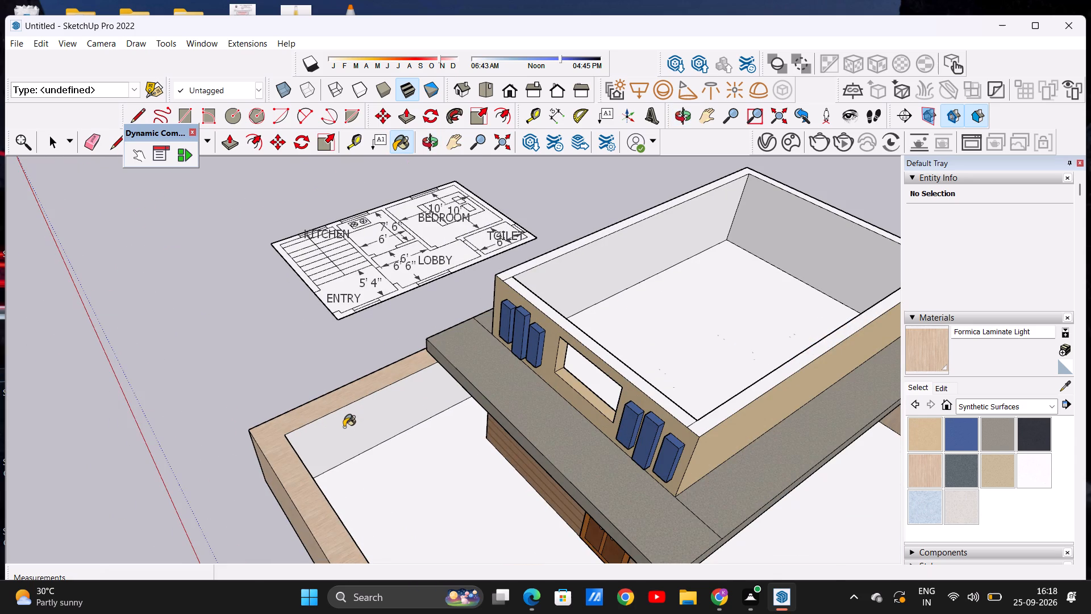
Paint the inner faces of the front wall sections on both sides of the dark panels with Formica Laminate Light.
scroll(378, 440, down, 17)
middle_drag(542, 416, 426, 470)
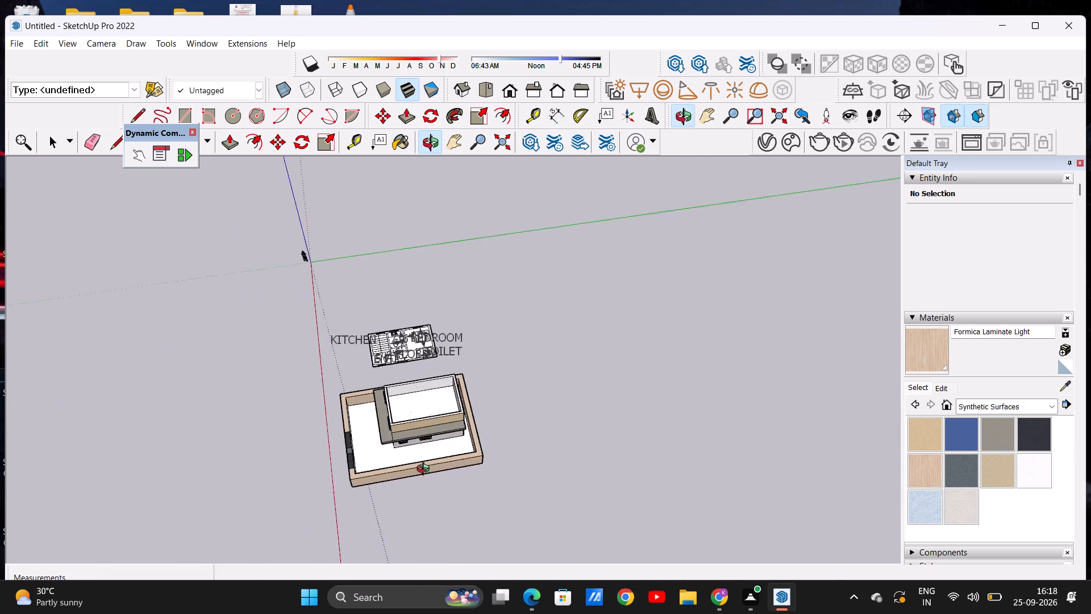
middle_drag(426, 470, 214, 438)
scroll(344, 360, up, 16)
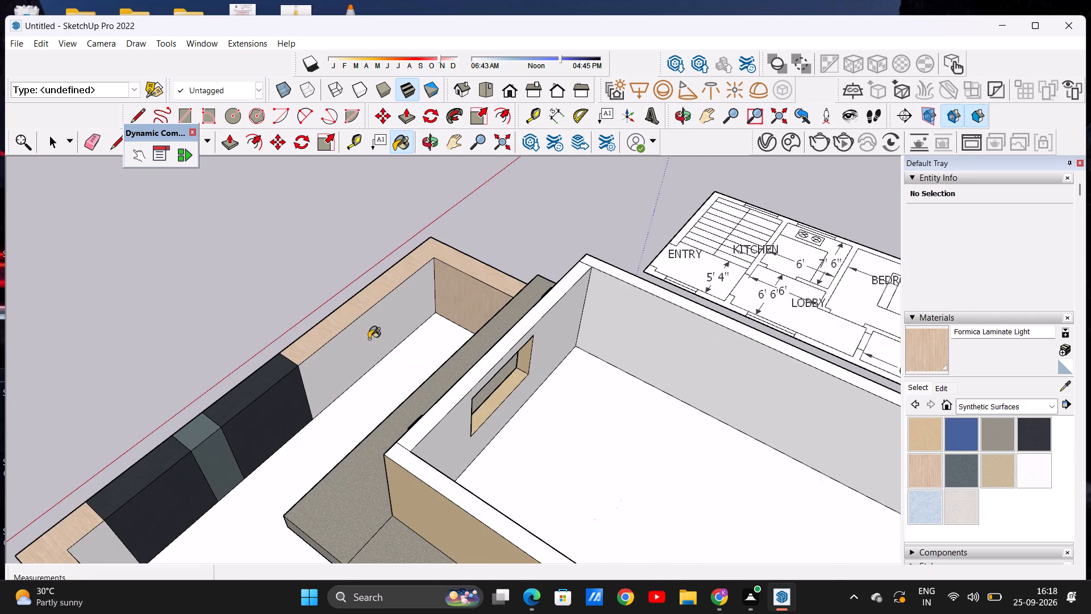
click(352, 346)
scroll(409, 380, down, 7)
scroll(283, 451, up, 9)
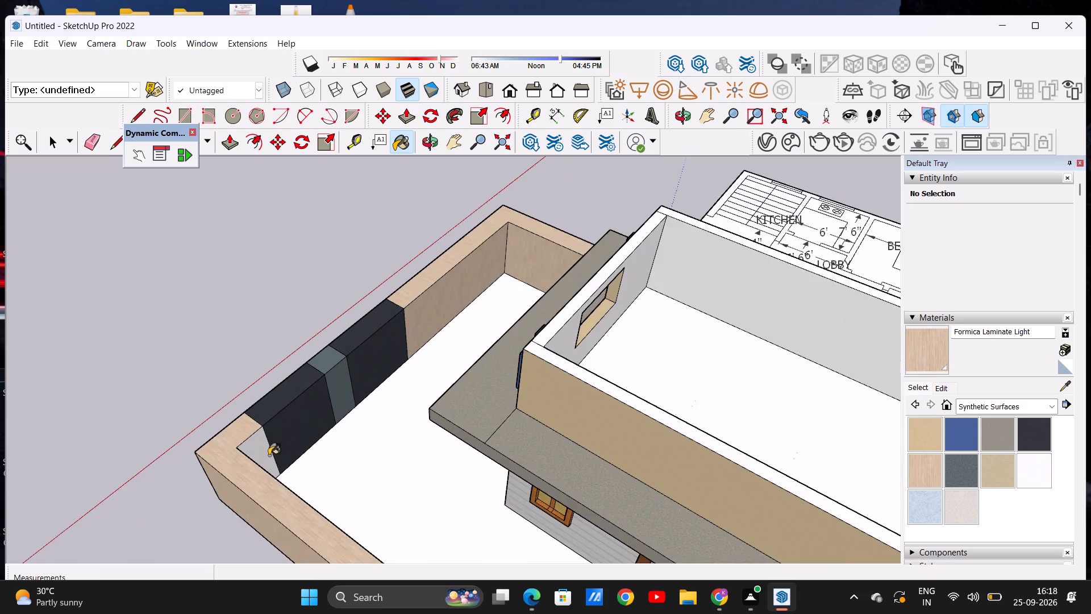
scroll(269, 455, up, 3)
click(243, 448)
Examine the painted boundary wall, entrance and courtyard from the front and from above.
scroll(294, 440, down, 14)
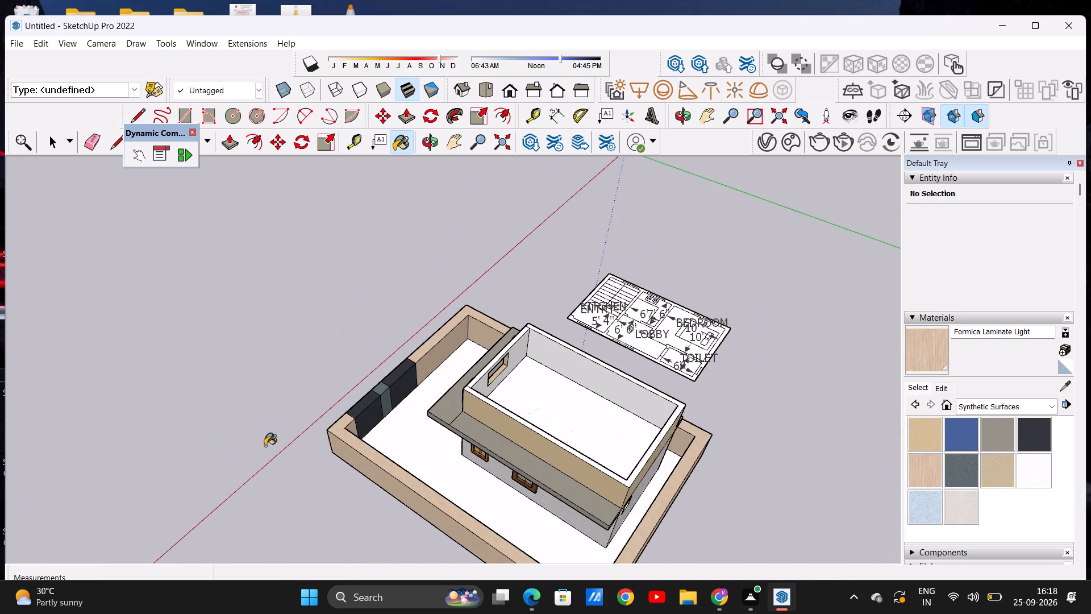
middle_drag(272, 448, 736, 349)
middle_drag(536, 414, 624, 364)
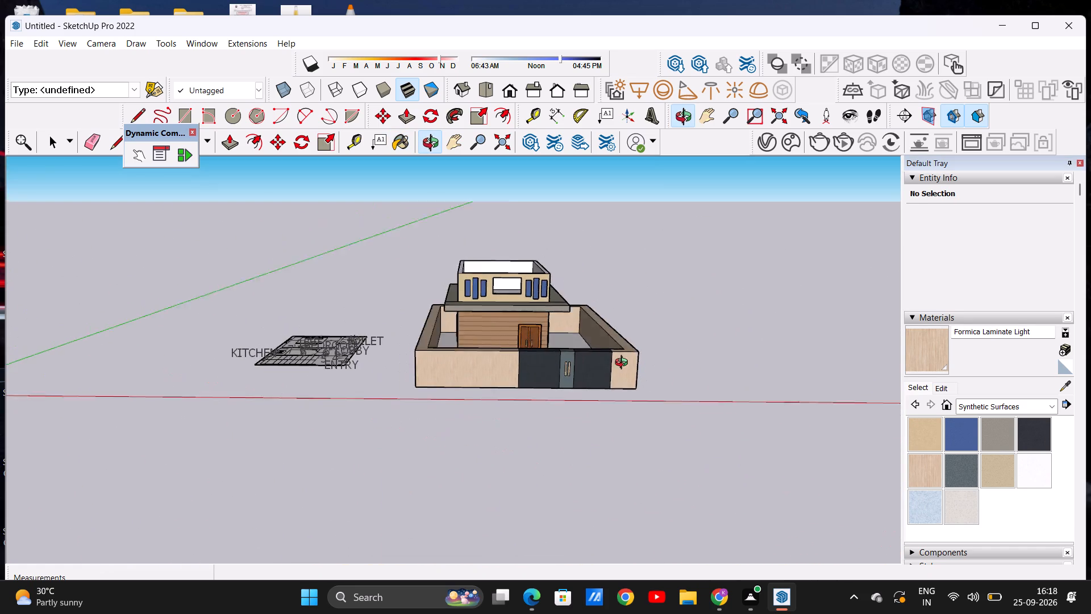
middle_drag(624, 364, 599, 379)
scroll(539, 380, up, 6)
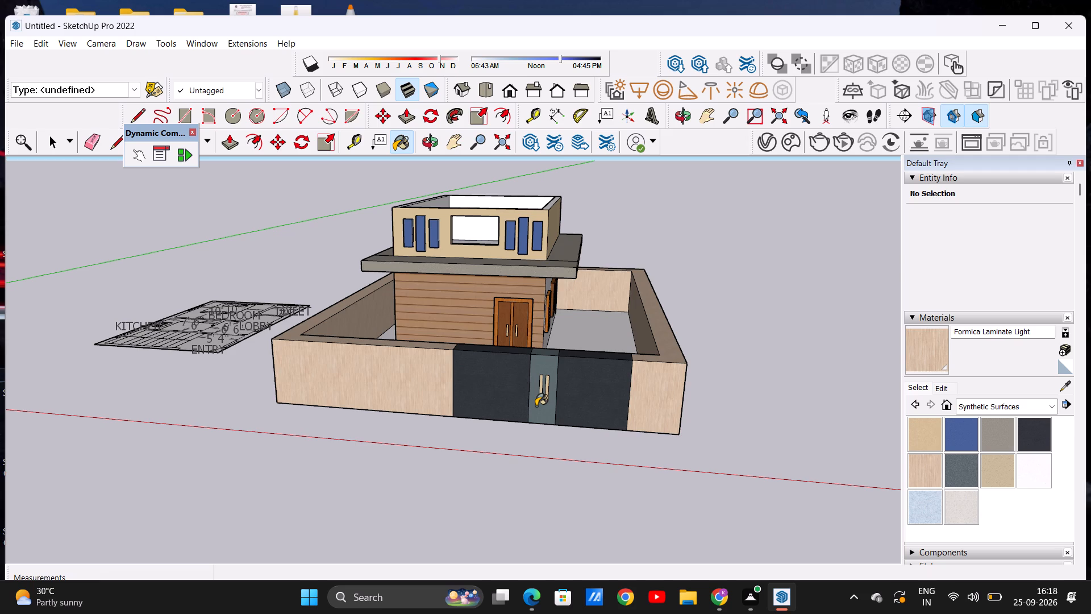
key(space)
scroll(506, 375, down, 3)
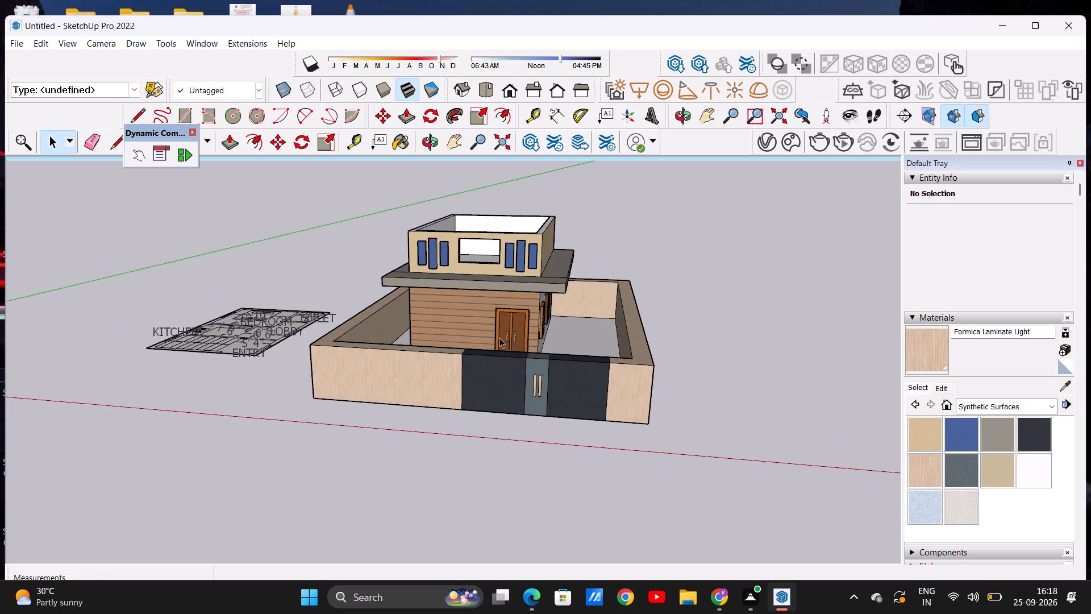
scroll(498, 335, down, 4)
middle_drag(482, 322, 482, 388)
scroll(486, 329, up, 7)
scroll(457, 347, down, 3)
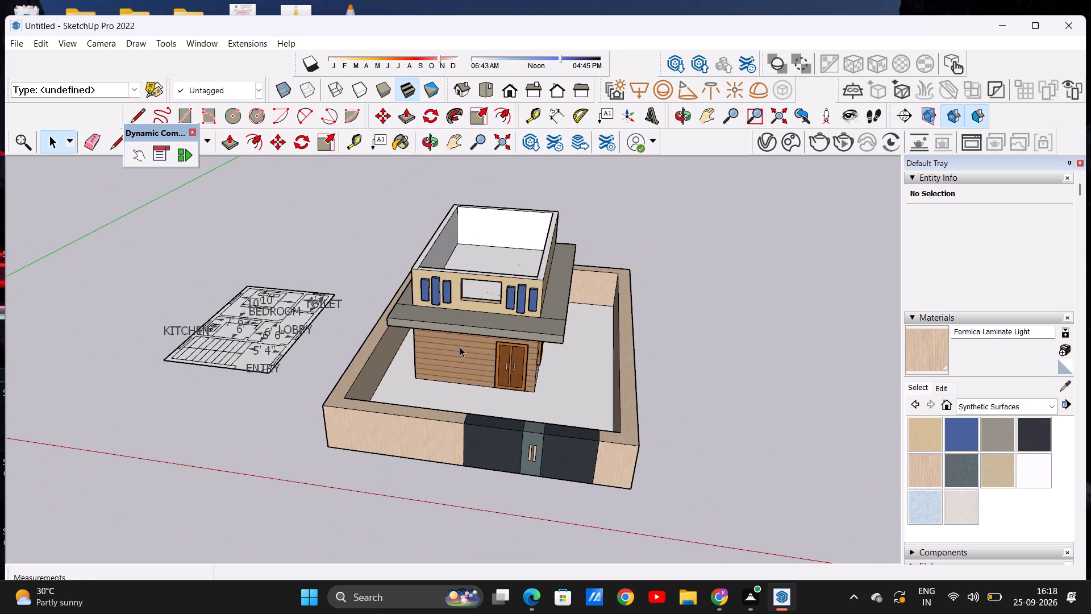
scroll(461, 351, up, 3)
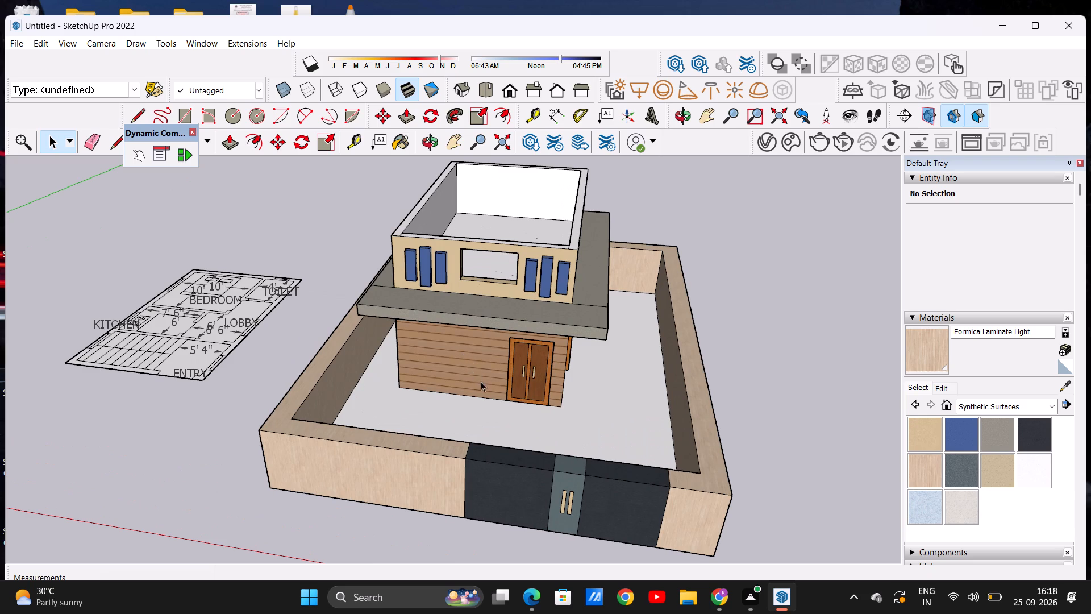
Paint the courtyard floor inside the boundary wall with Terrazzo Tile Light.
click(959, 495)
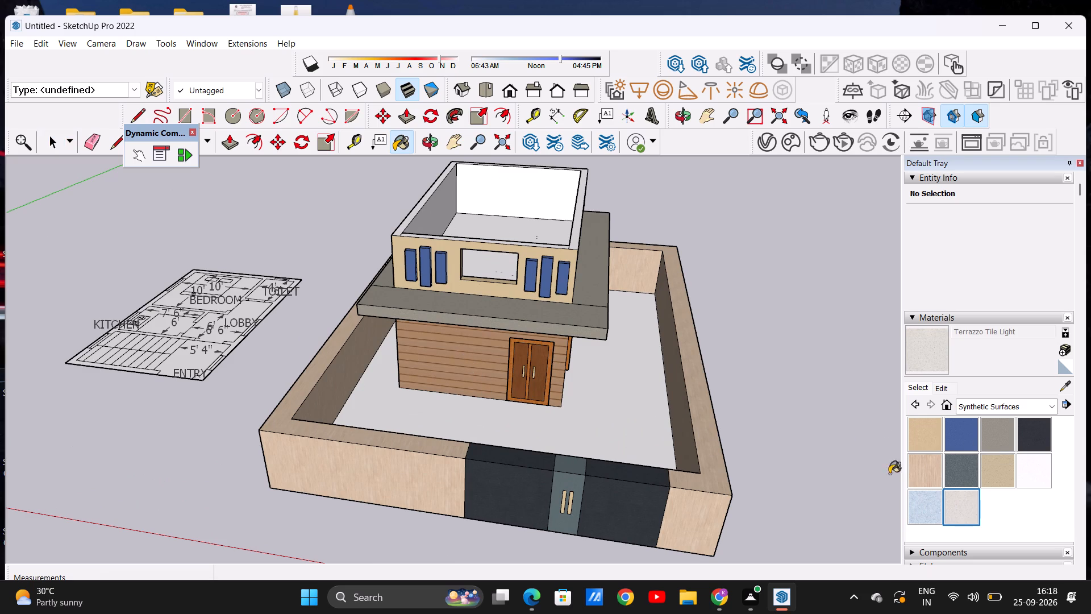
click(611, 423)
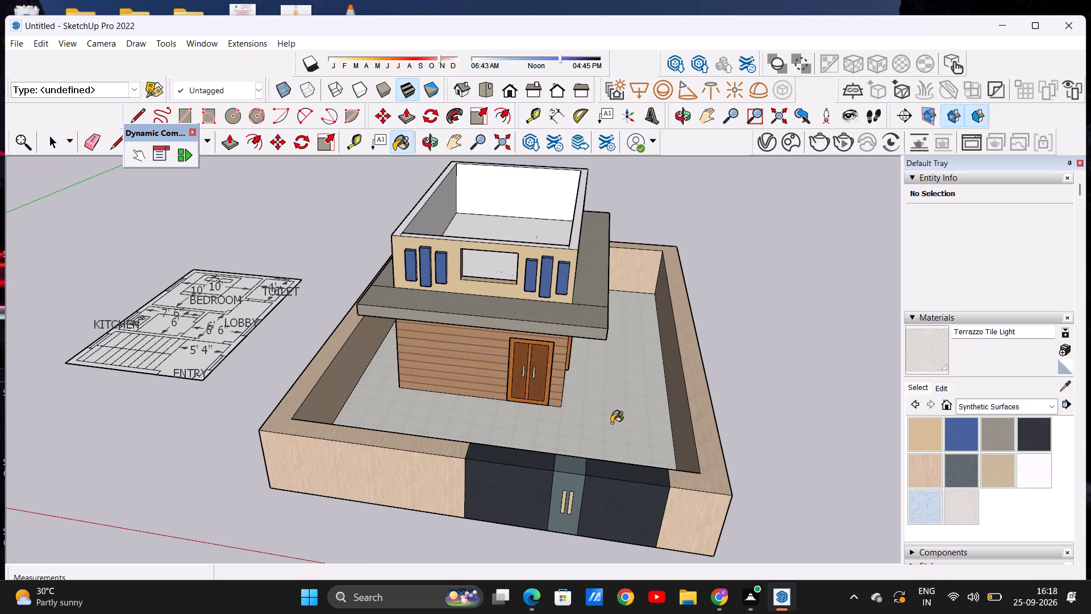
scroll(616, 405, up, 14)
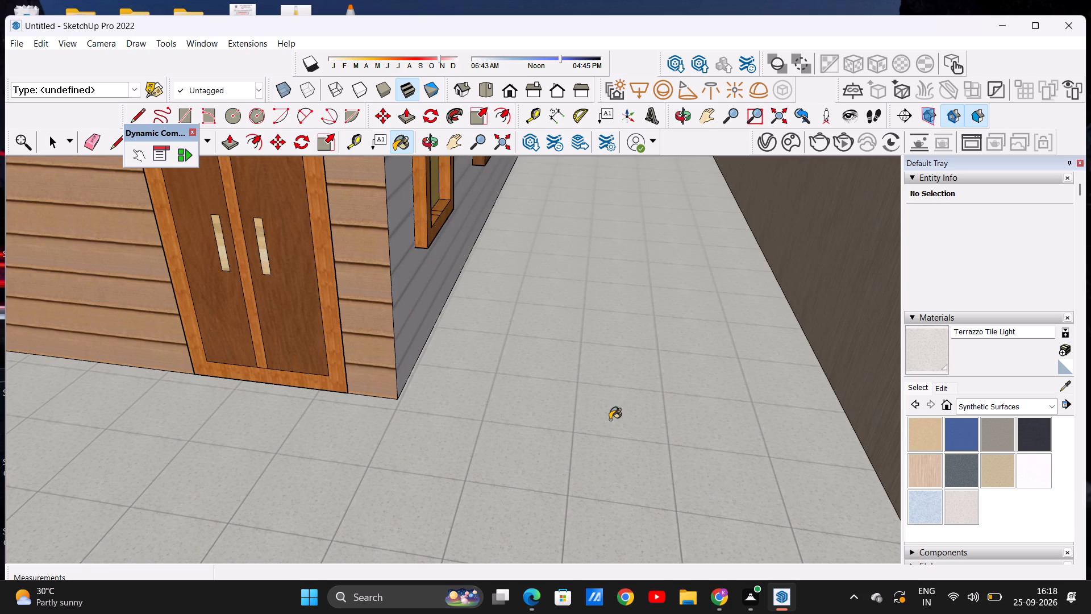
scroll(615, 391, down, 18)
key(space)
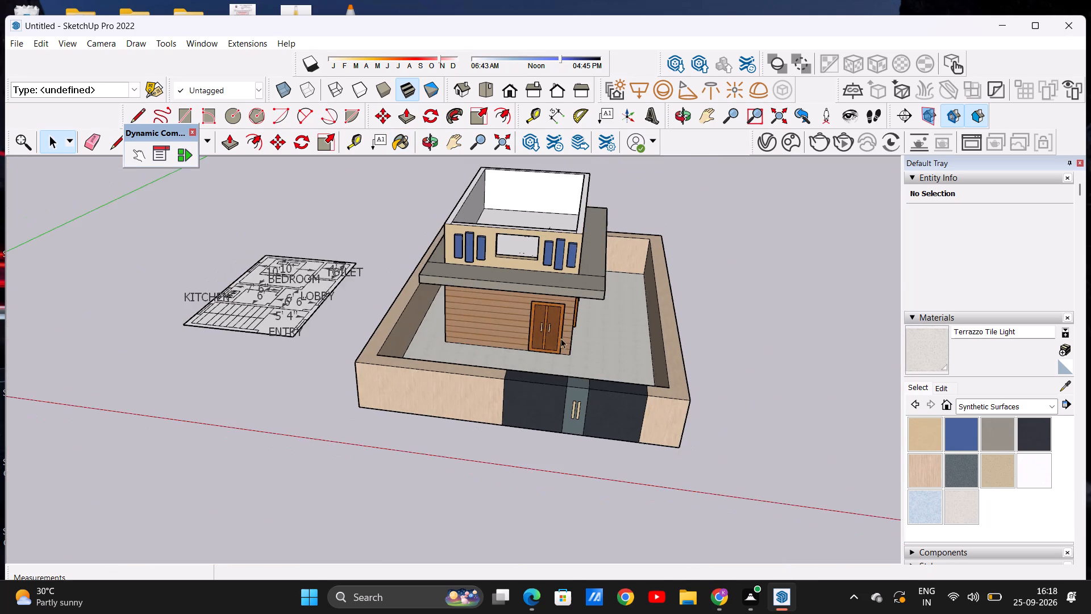
Examine the tiled courtyard, boundary wall and house from the front, the window side and above.
middle_drag(574, 383, 603, 326)
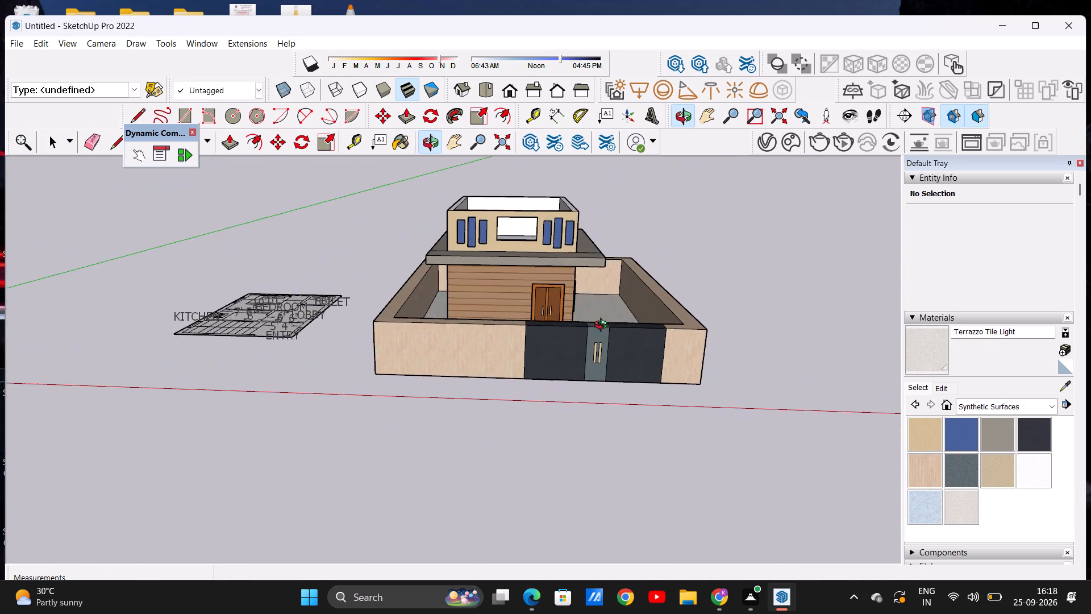
middle_drag(603, 326, 598, 342)
scroll(547, 292, up, 7)
scroll(544, 287, down, 6)
middle_drag(599, 265, 566, 283)
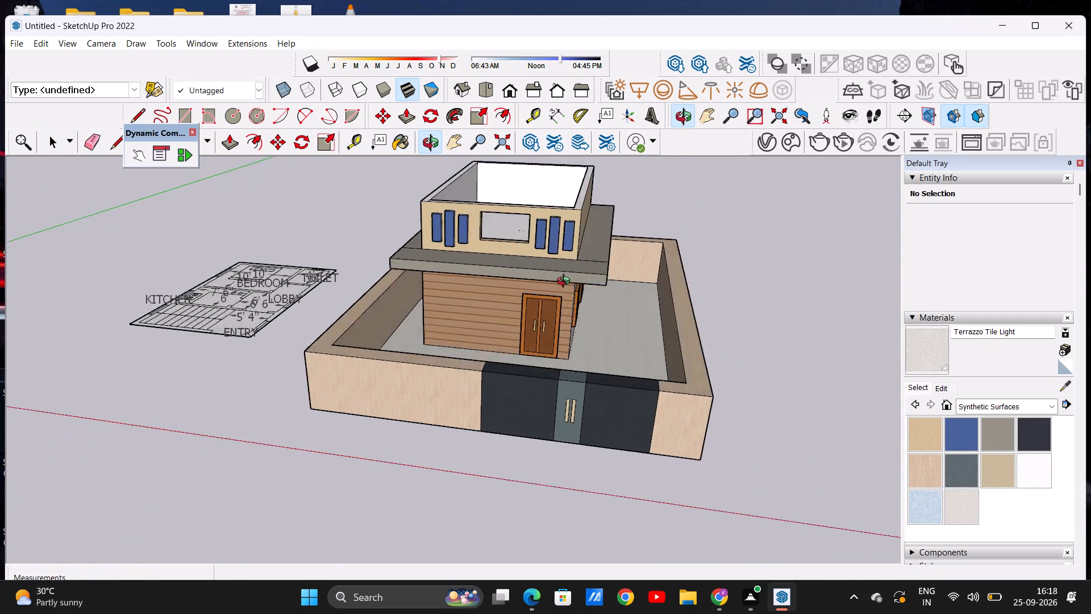
middle_drag(566, 283, 320, 329)
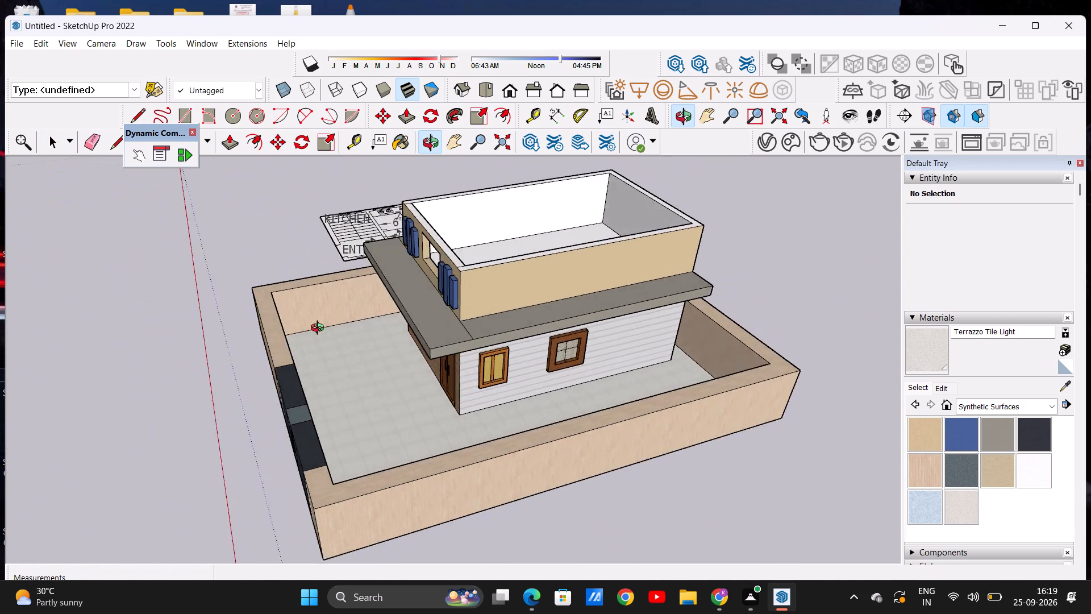
middle_drag(320, 329, 406, 317)
middle_drag(431, 317, 463, 314)
middle_drag(512, 310, 540, 308)
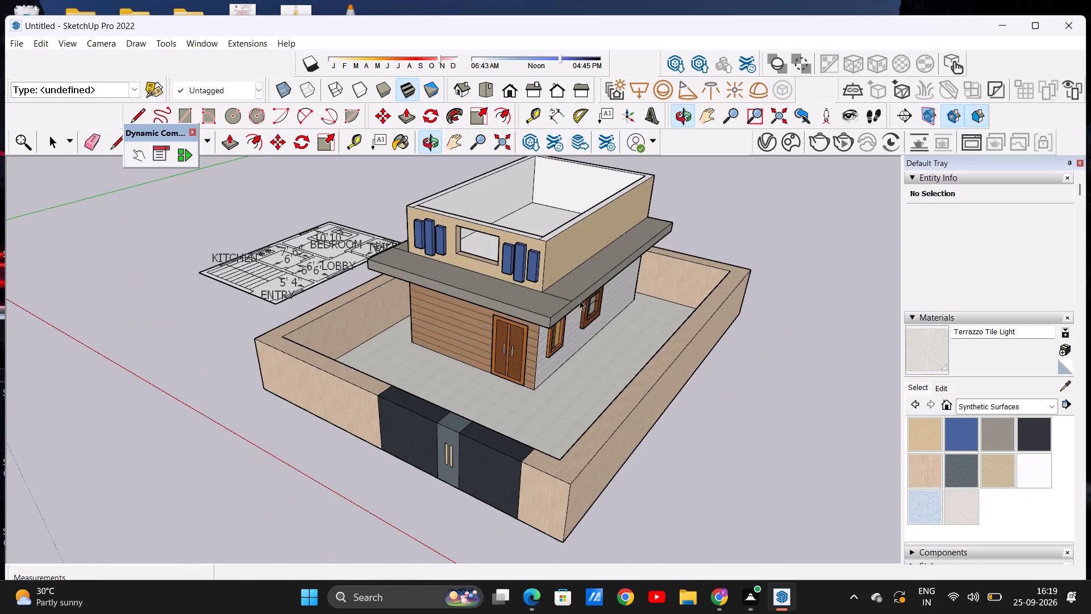
scroll(497, 296, up, 2)
middle_drag(474, 335, 470, 265)
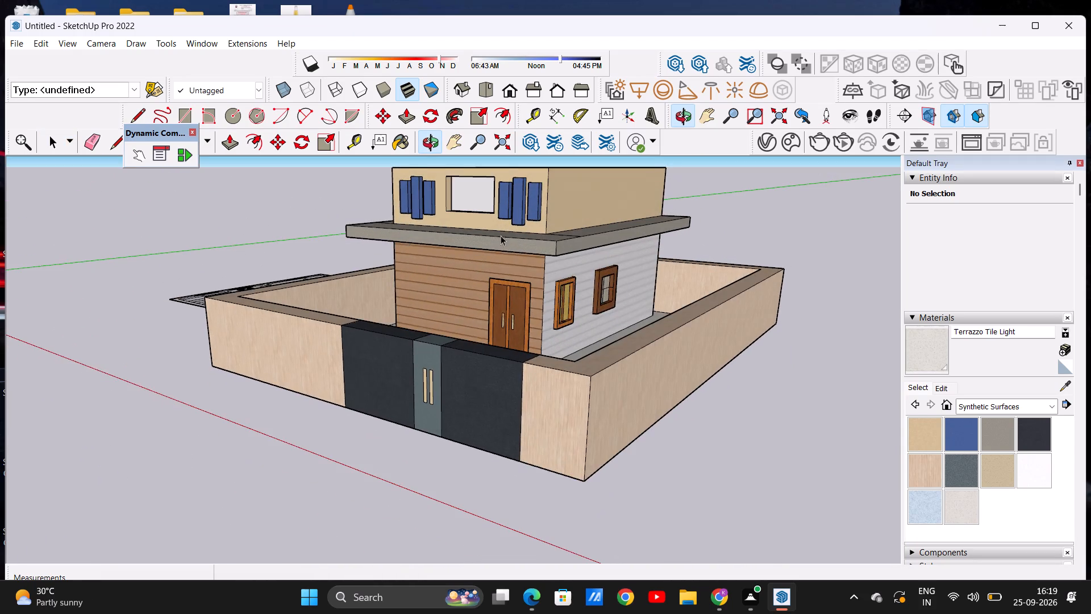
scroll(514, 235, up, 4)
middle_drag(528, 255, 498, 227)
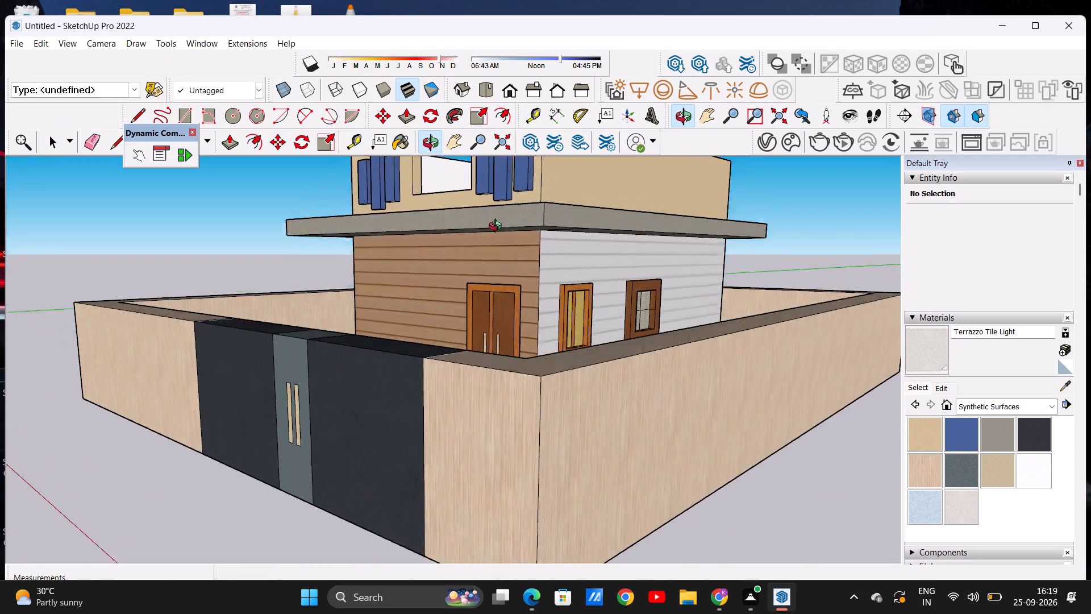
middle_drag(498, 227, 573, 314)
middle_click(585, 314)
middle_drag(598, 306, 651, 278)
middle_drag(651, 278, 658, 300)
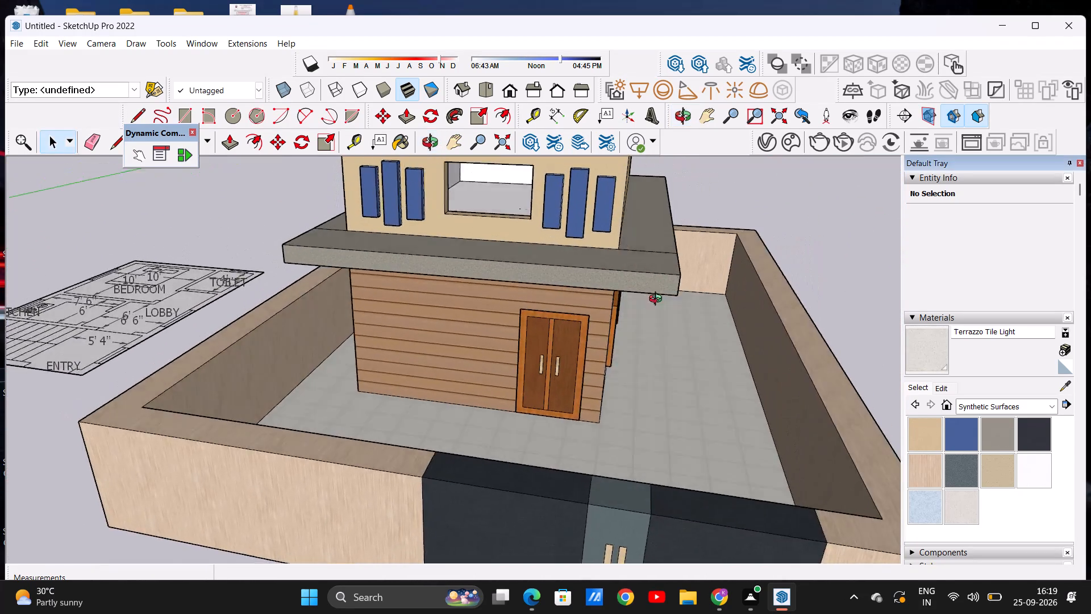
middle_drag(658, 300, 667, 315)
scroll(559, 416, up, 3)
scroll(561, 318, down, 3)
middle_drag(568, 406, 584, 461)
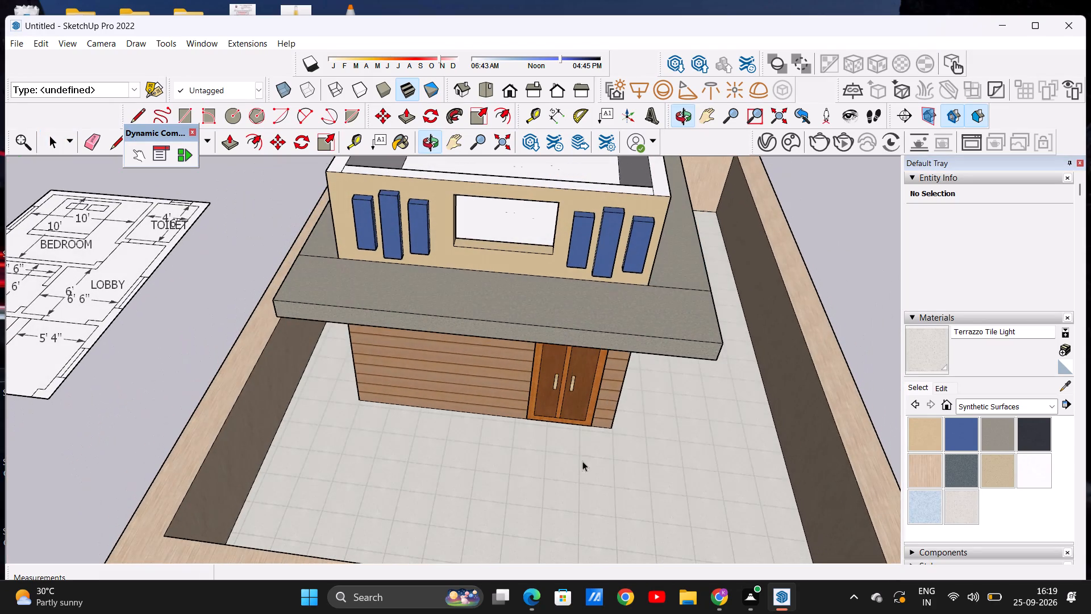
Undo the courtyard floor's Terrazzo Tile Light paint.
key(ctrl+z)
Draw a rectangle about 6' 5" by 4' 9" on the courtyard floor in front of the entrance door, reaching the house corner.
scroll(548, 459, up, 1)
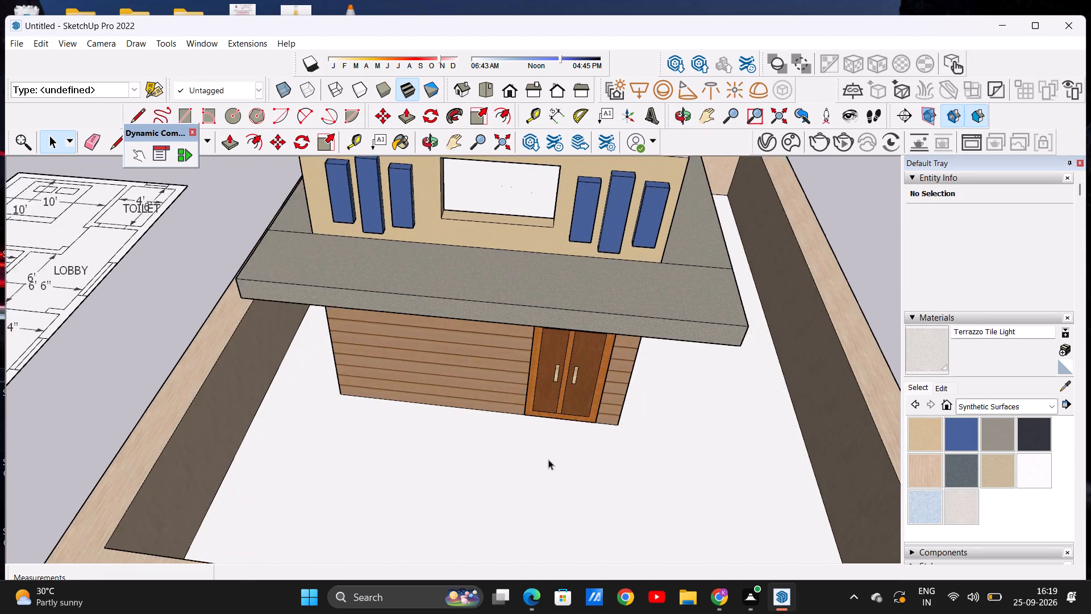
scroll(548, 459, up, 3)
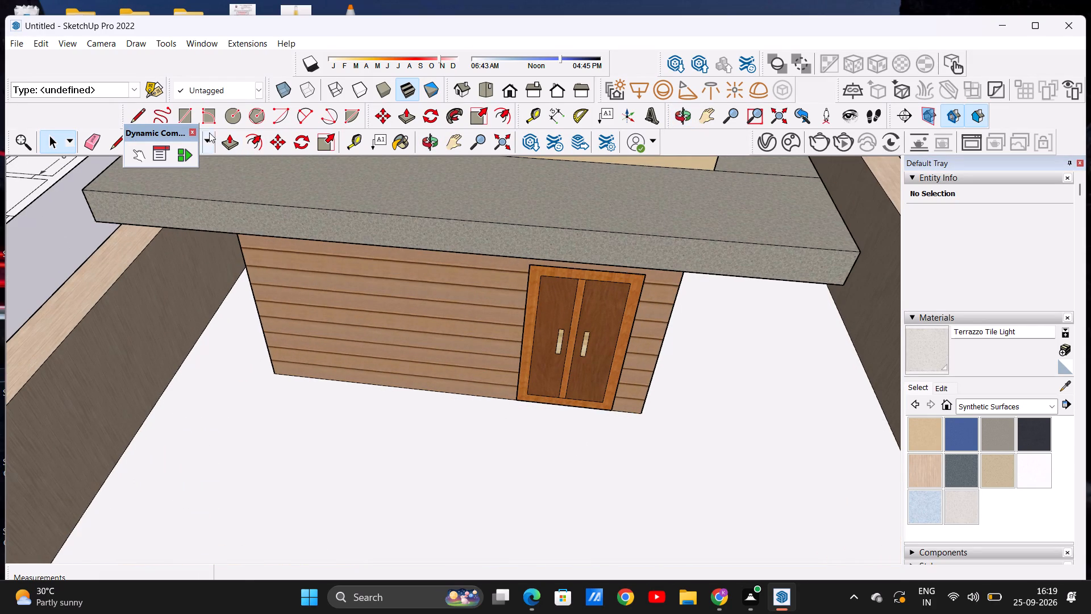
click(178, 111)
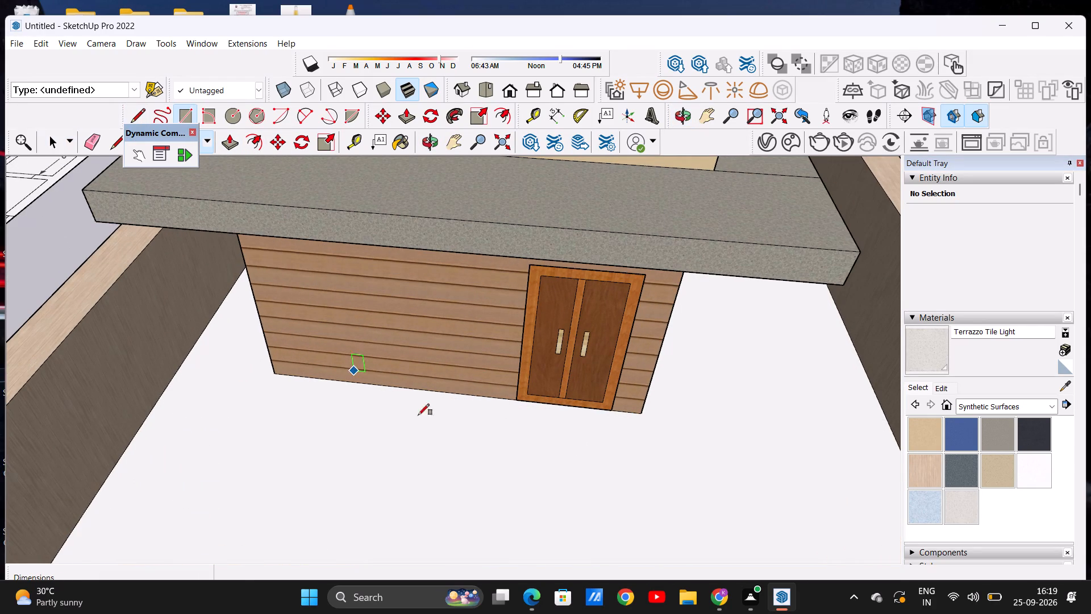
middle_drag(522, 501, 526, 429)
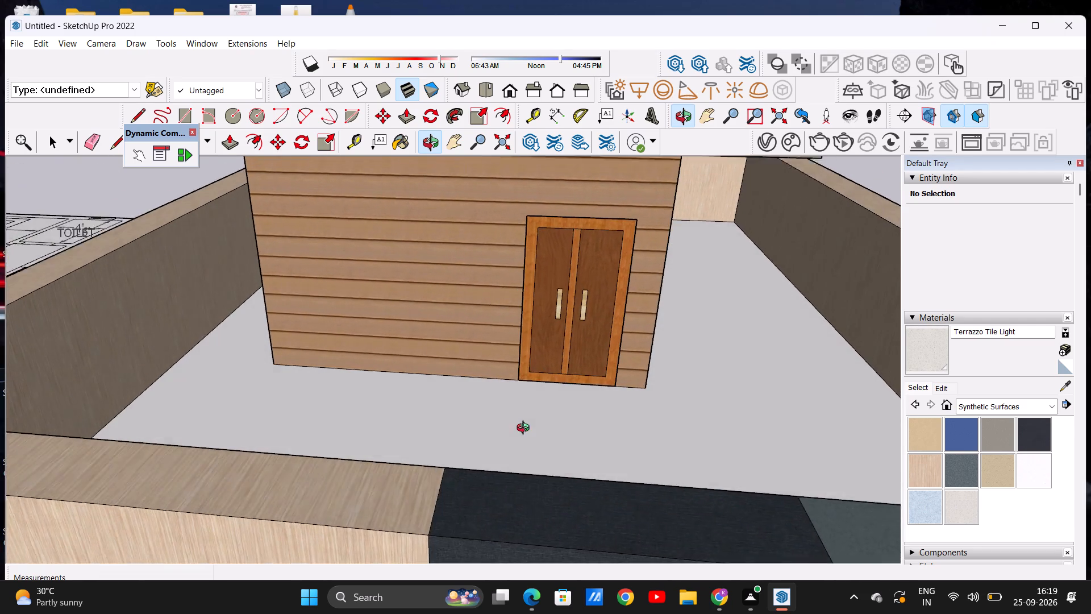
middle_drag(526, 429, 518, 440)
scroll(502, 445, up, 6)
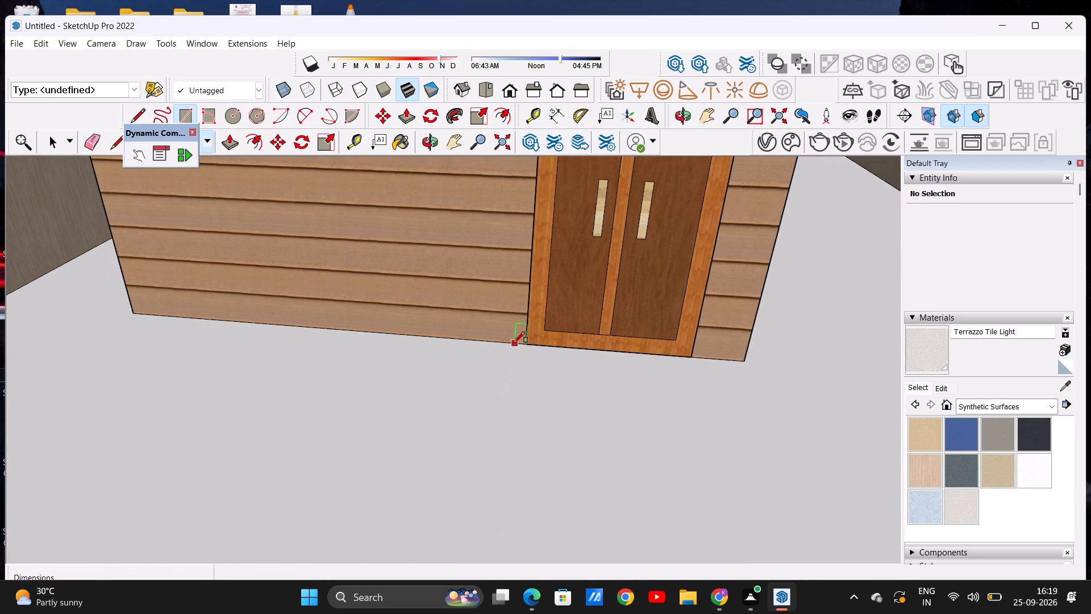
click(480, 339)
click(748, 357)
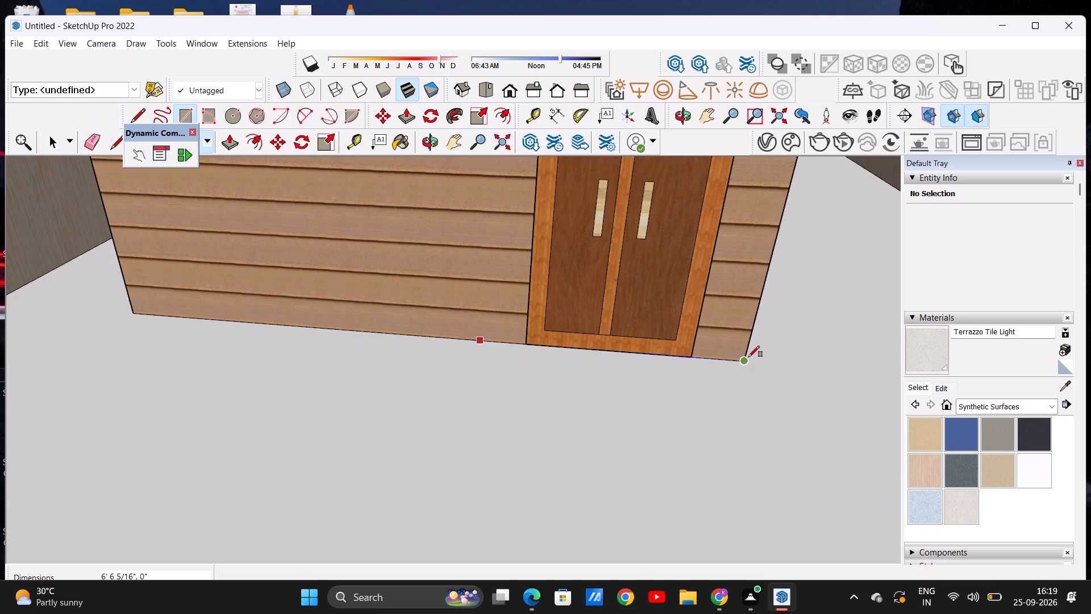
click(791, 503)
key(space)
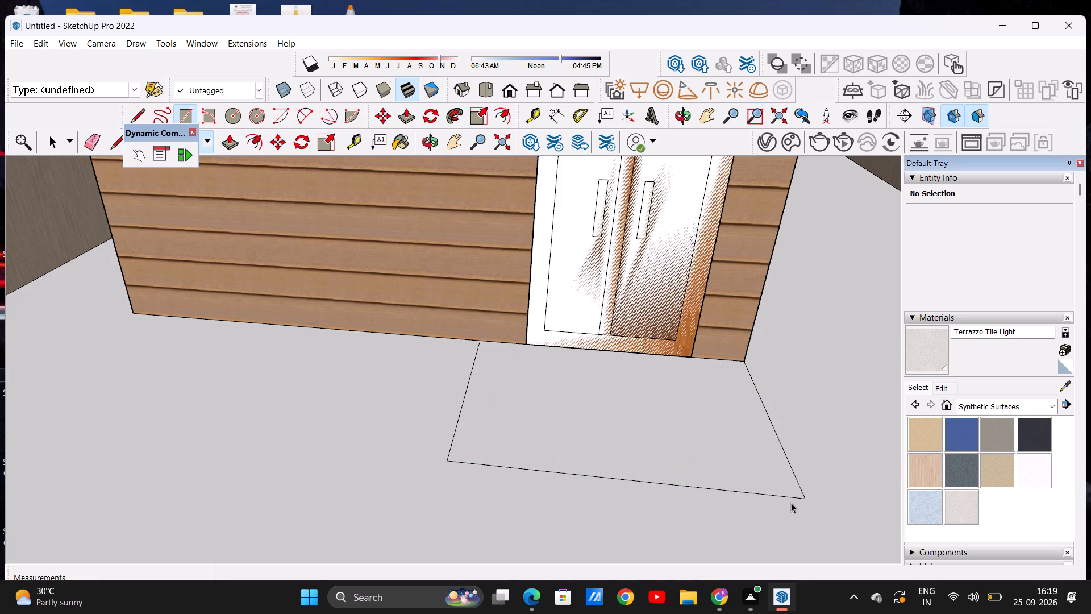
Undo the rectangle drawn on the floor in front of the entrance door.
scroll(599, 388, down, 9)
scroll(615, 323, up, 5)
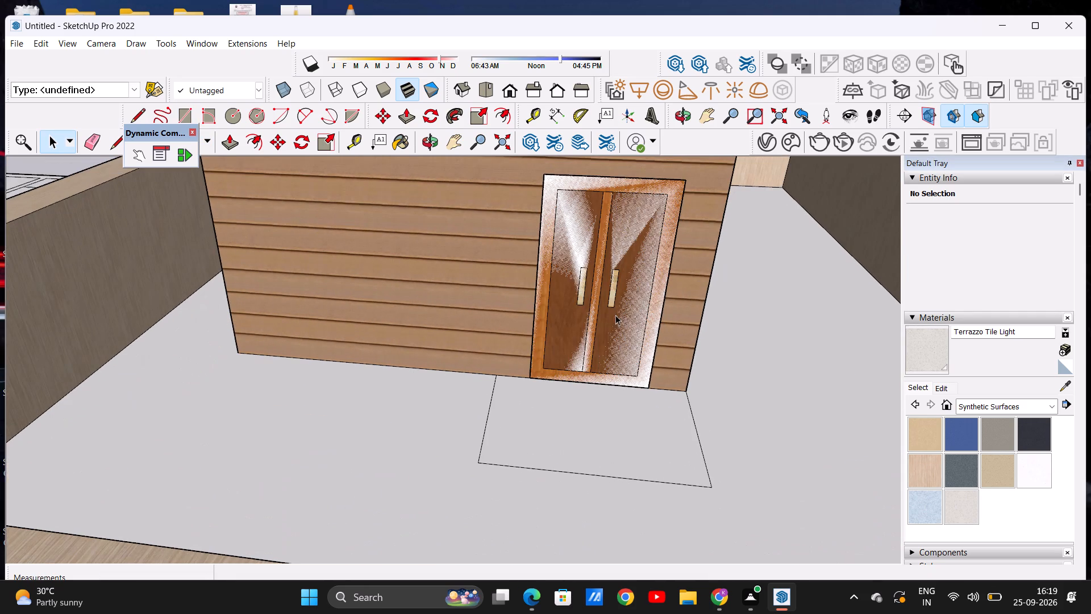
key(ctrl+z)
Examine the house front, entrance door and courtyard from outside the boundary wall and from above.
scroll(573, 384, down, 10)
middle_drag(601, 398, 609, 343)
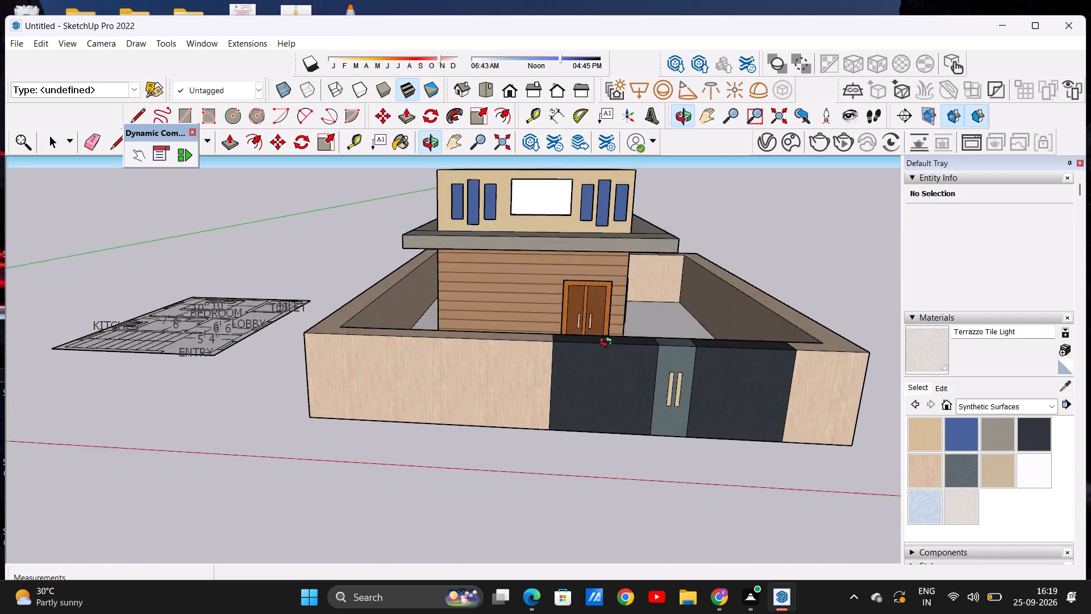
middle_drag(609, 343, 603, 358)
scroll(588, 372, down, 5)
scroll(598, 333, up, 6)
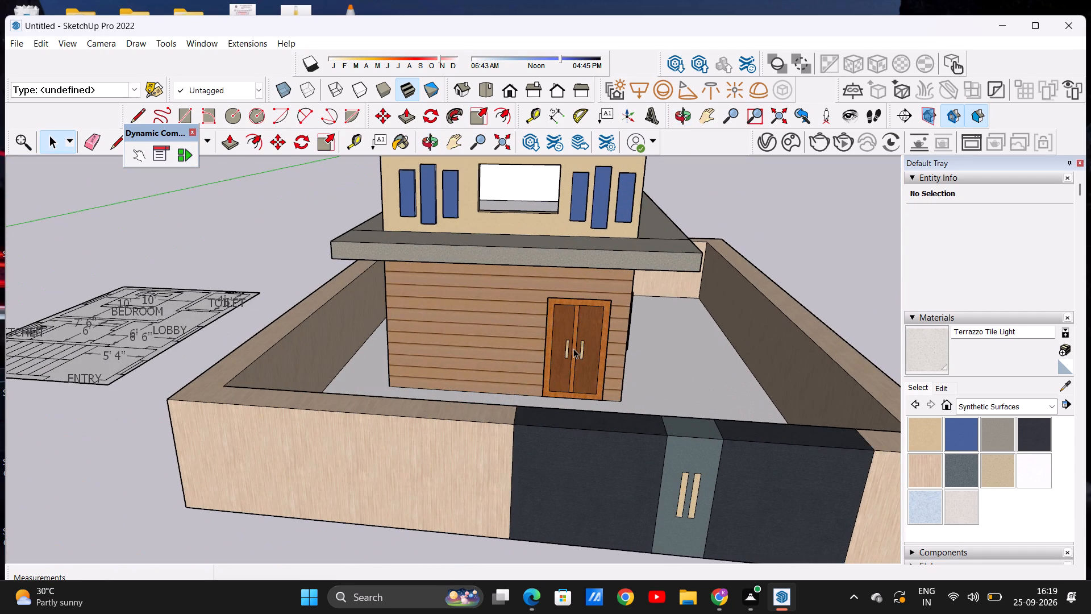
scroll(561, 320, down, 2)
middle_drag(561, 343, 565, 402)
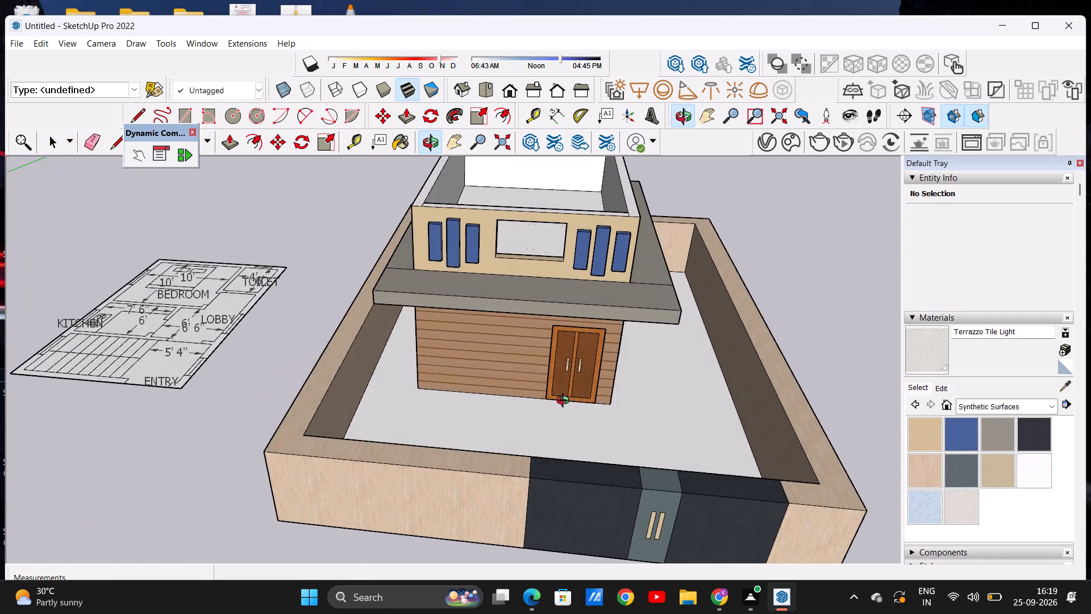
middle_drag(565, 402, 565, 404)
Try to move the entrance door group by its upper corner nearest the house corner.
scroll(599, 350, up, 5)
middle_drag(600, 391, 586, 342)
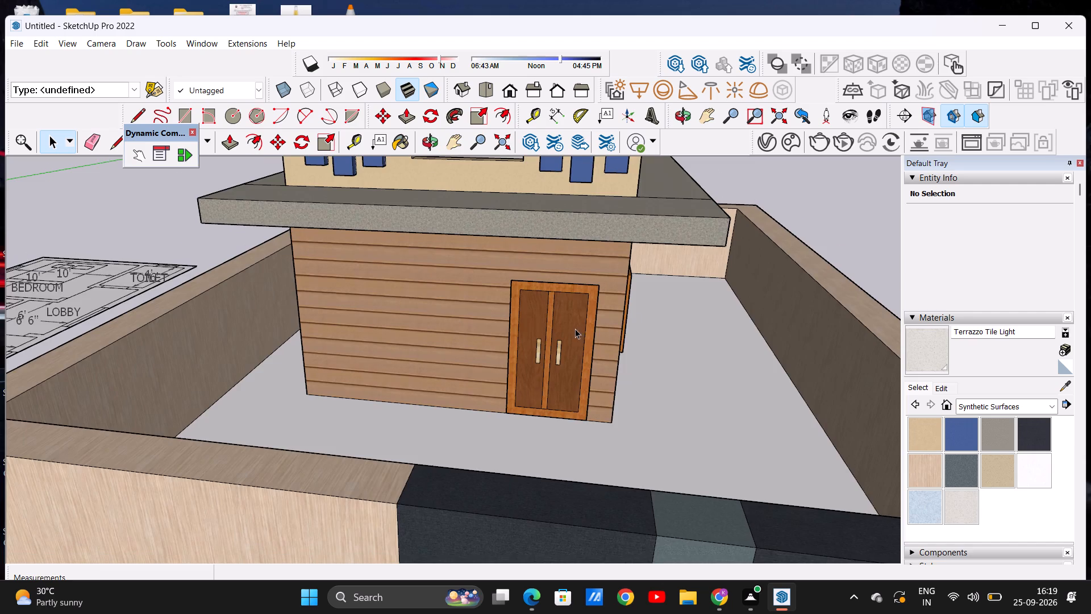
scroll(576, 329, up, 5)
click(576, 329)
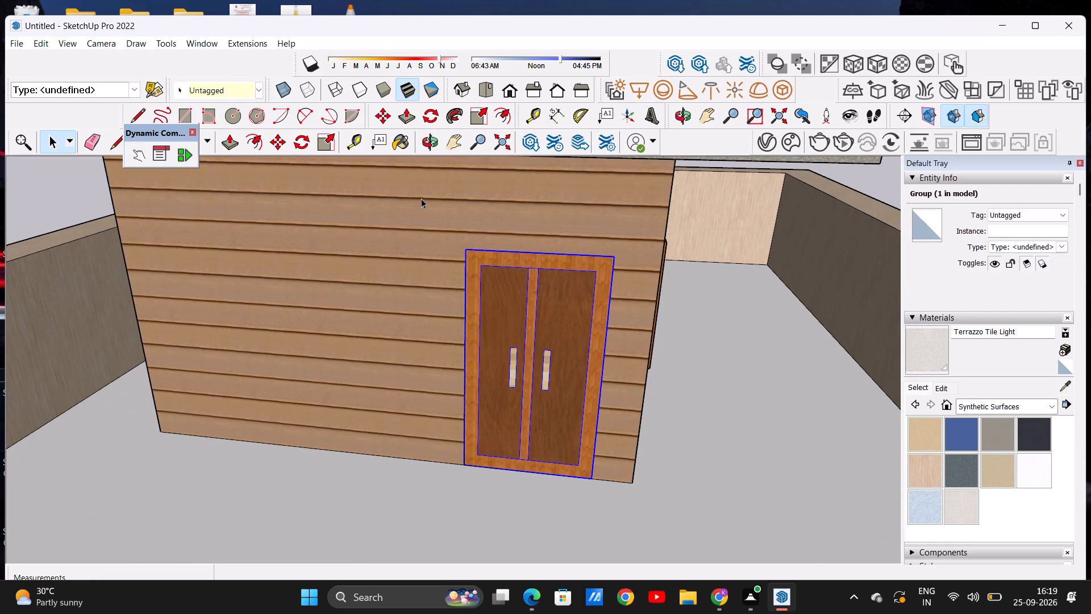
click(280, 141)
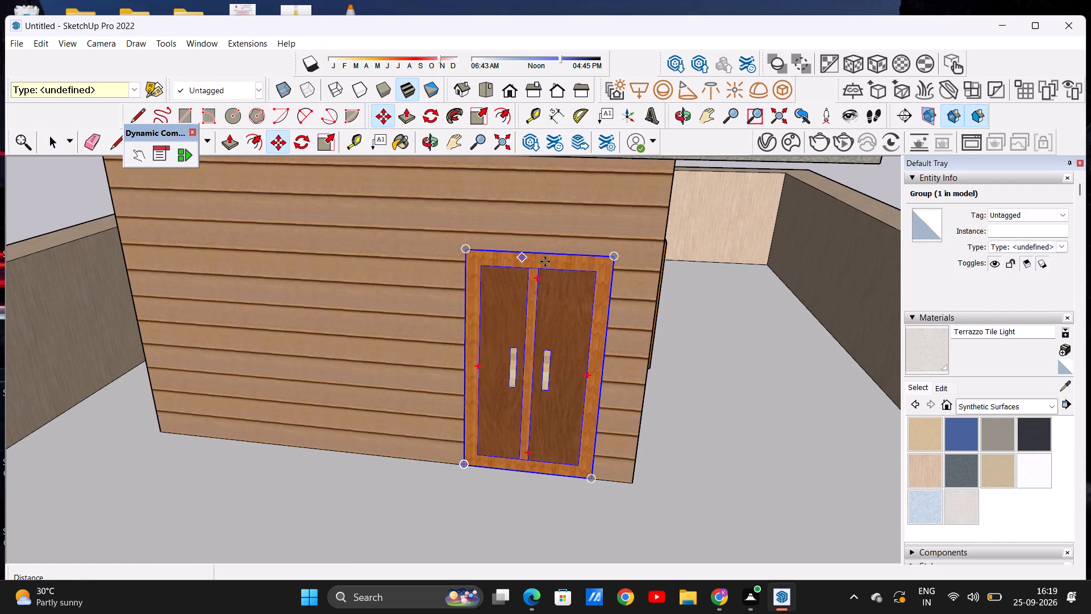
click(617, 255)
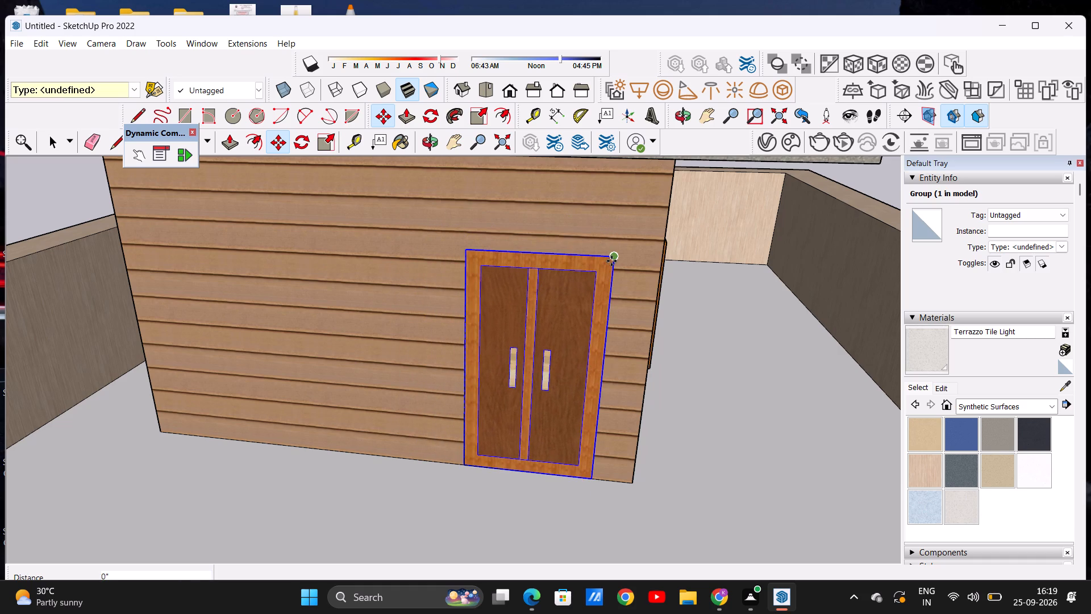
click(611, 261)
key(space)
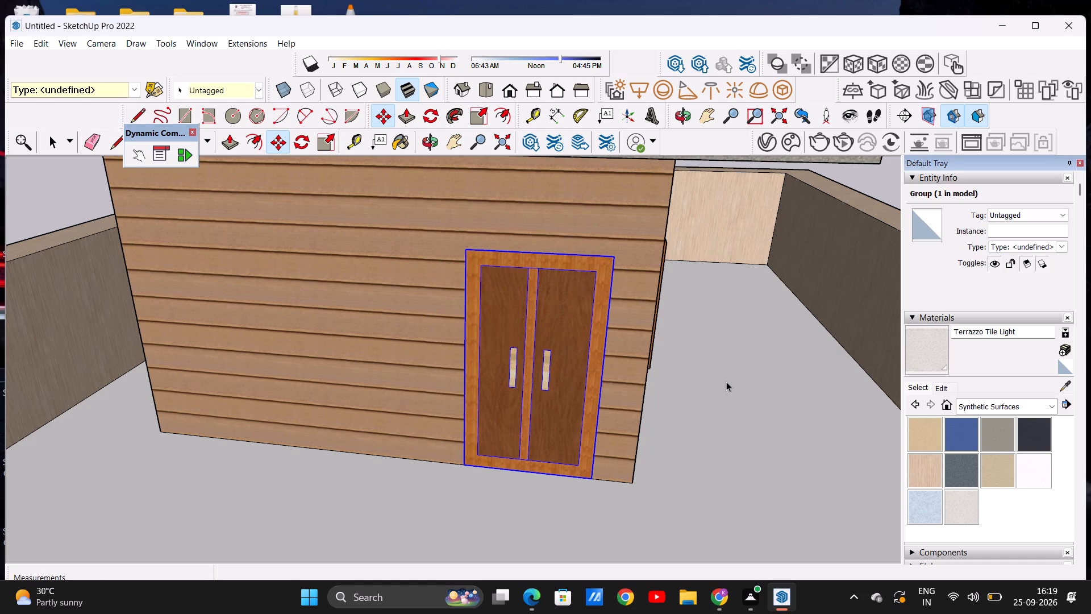
Paint the courtyard floor around the house with Terrazzo Tile Light.
click(726, 381)
scroll(577, 336, down, 12)
scroll(602, 332, up, 5)
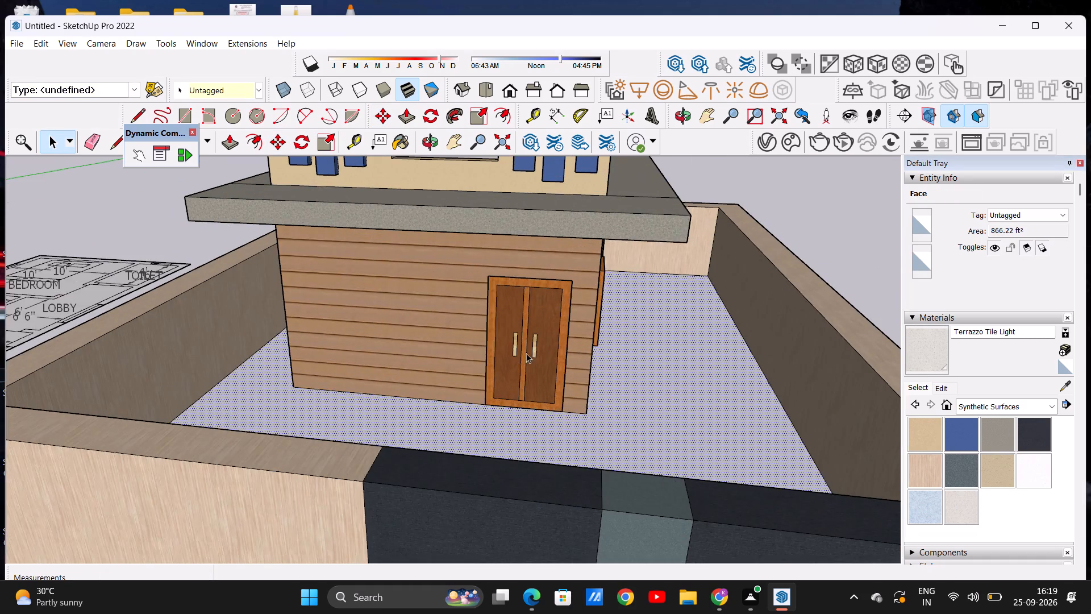
scroll(527, 353, down, 4)
middle_drag(555, 450, 557, 474)
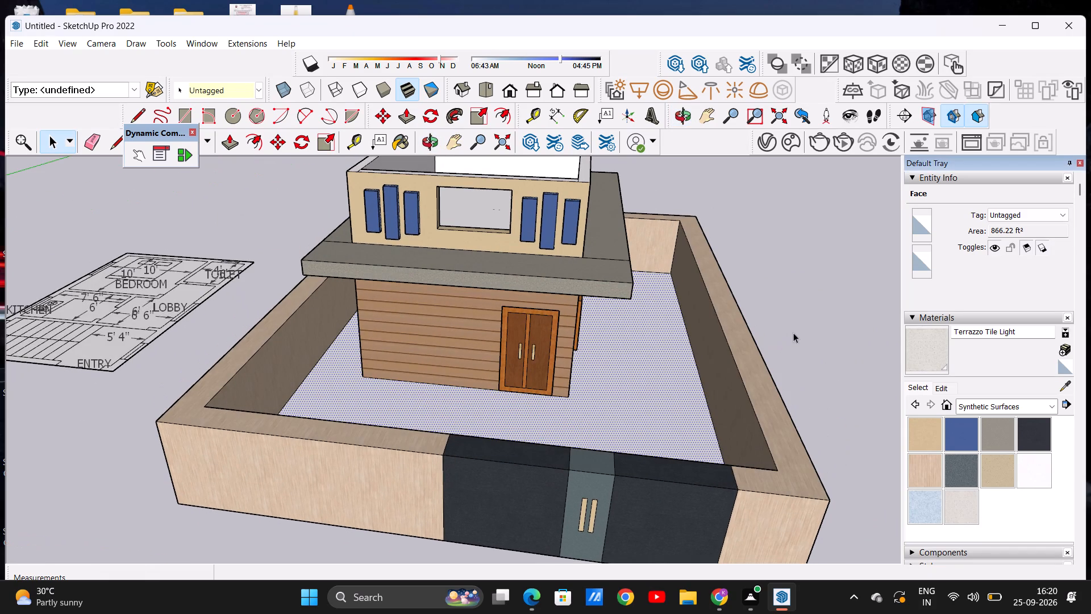
click(793, 333)
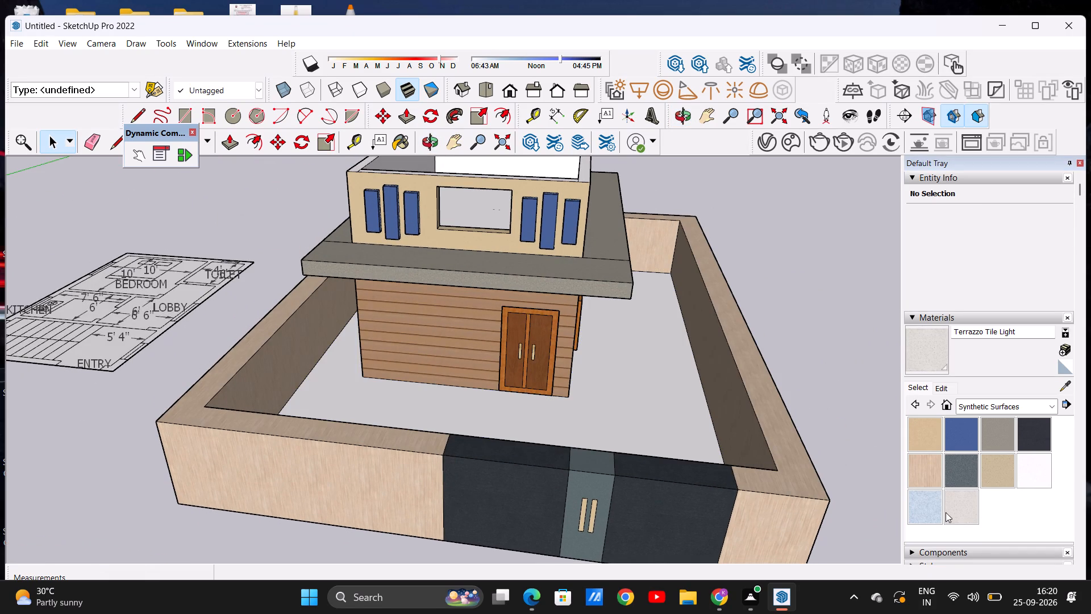
click(948, 508)
click(630, 409)
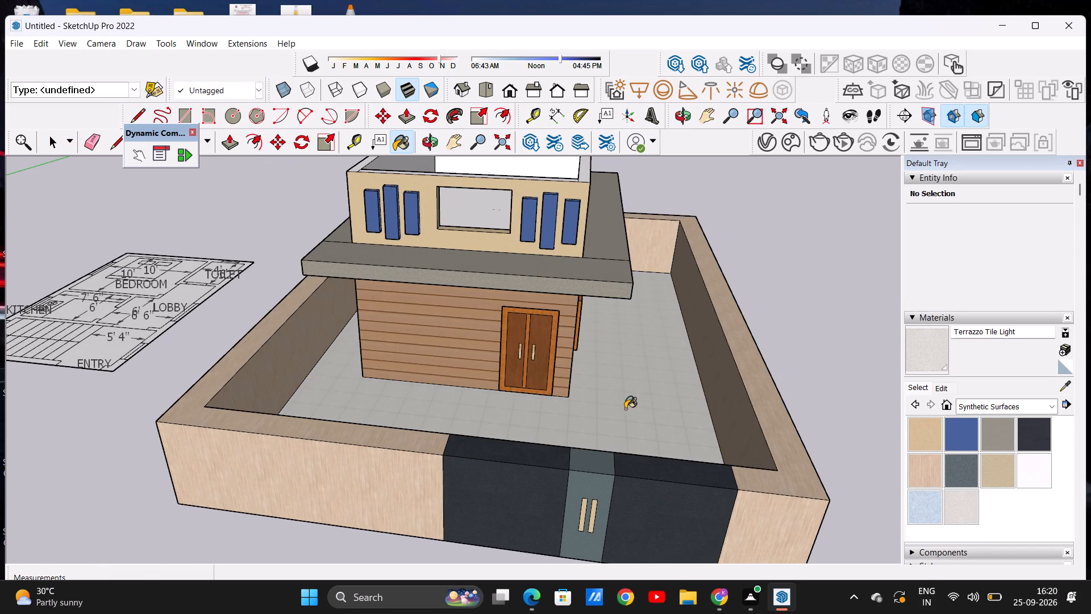
key(space)
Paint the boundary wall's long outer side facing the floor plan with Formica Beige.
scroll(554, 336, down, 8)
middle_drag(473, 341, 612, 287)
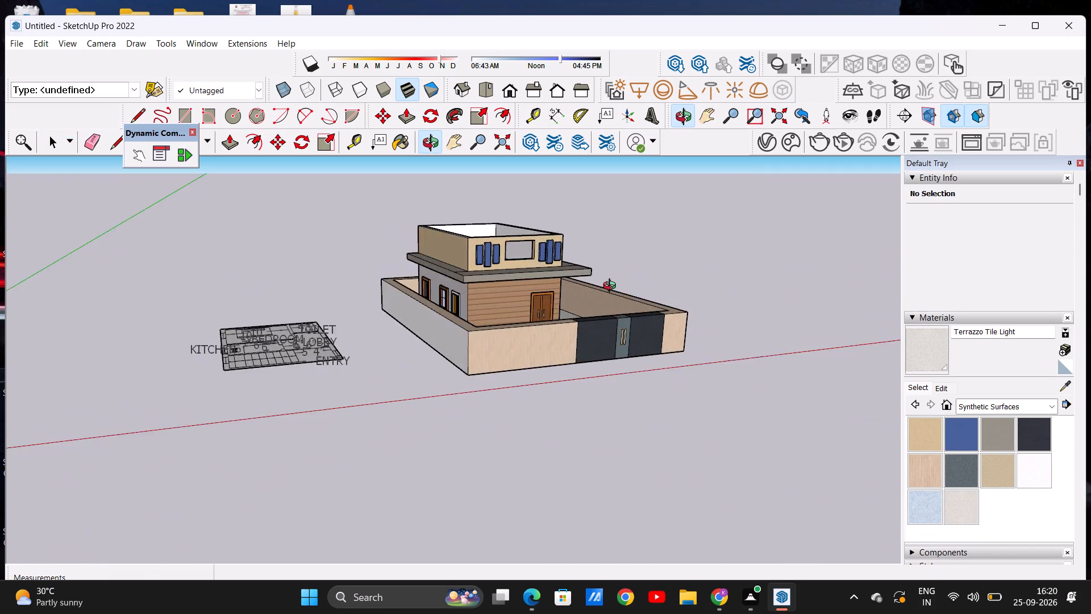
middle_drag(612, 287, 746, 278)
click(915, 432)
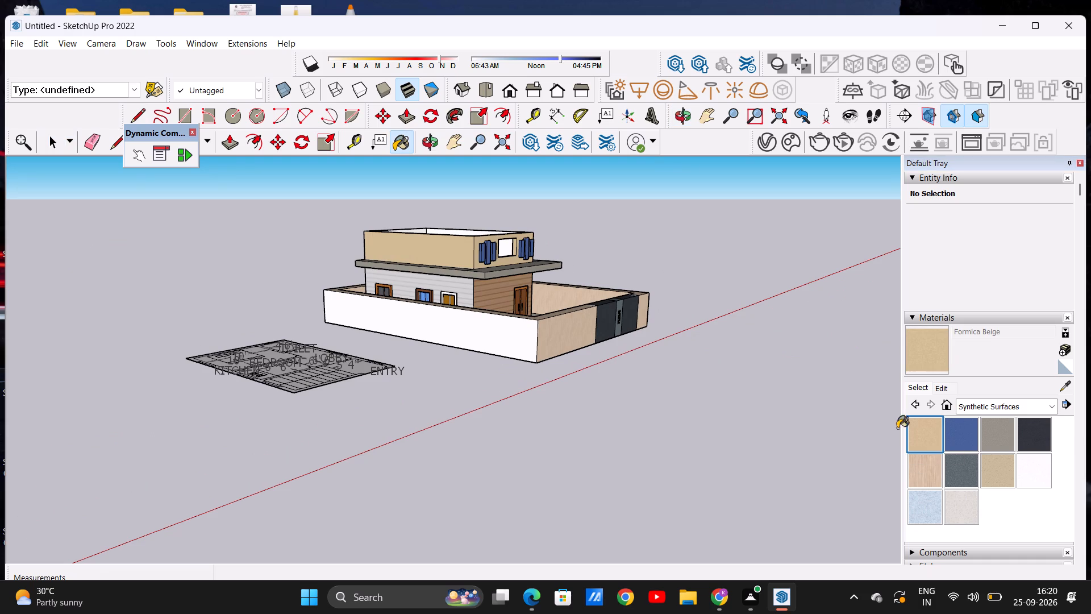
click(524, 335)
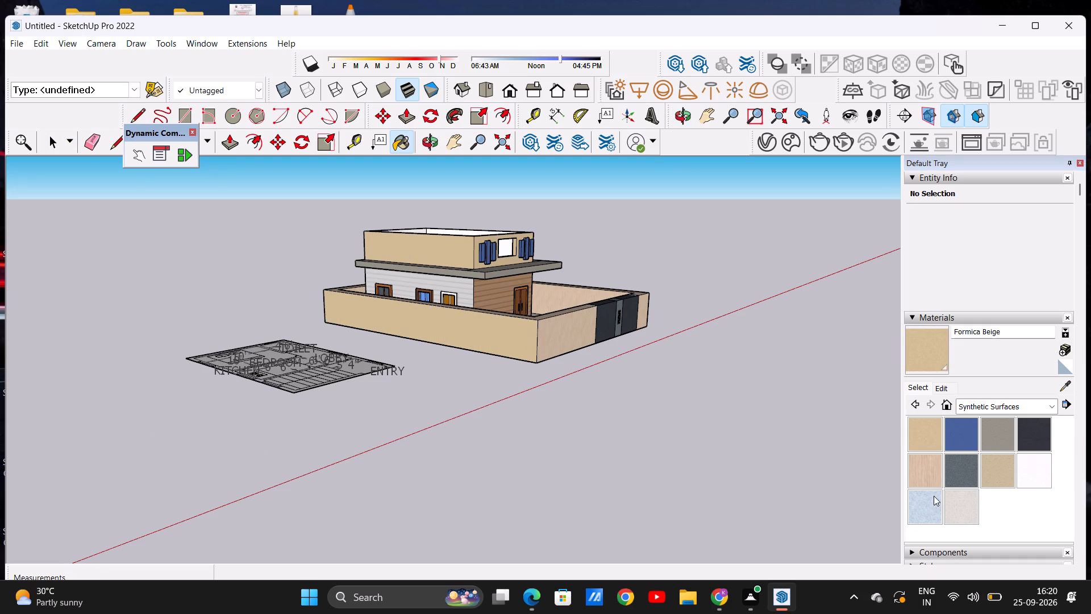
Repaint the boundary wall's long outer side facing the floor plan with Formica Laminate Light.
click(915, 472)
click(526, 338)
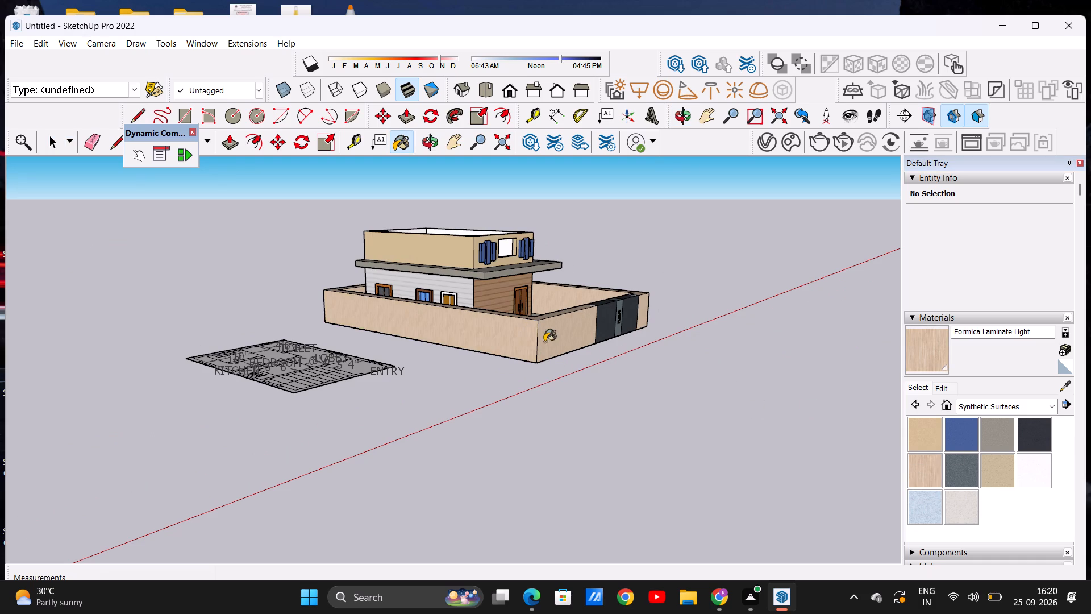
Examine the painted boundary wall, gate and house front from raised and ground-level viewpoints.
scroll(561, 339, up, 5)
middle_drag(592, 345, 481, 402)
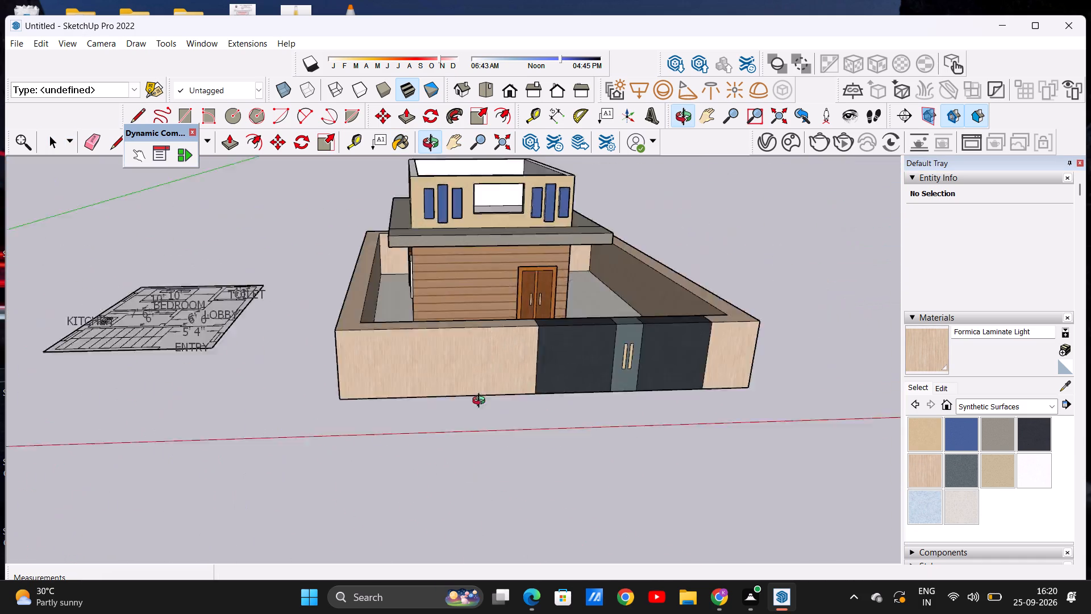
middle_drag(481, 402, 355, 368)
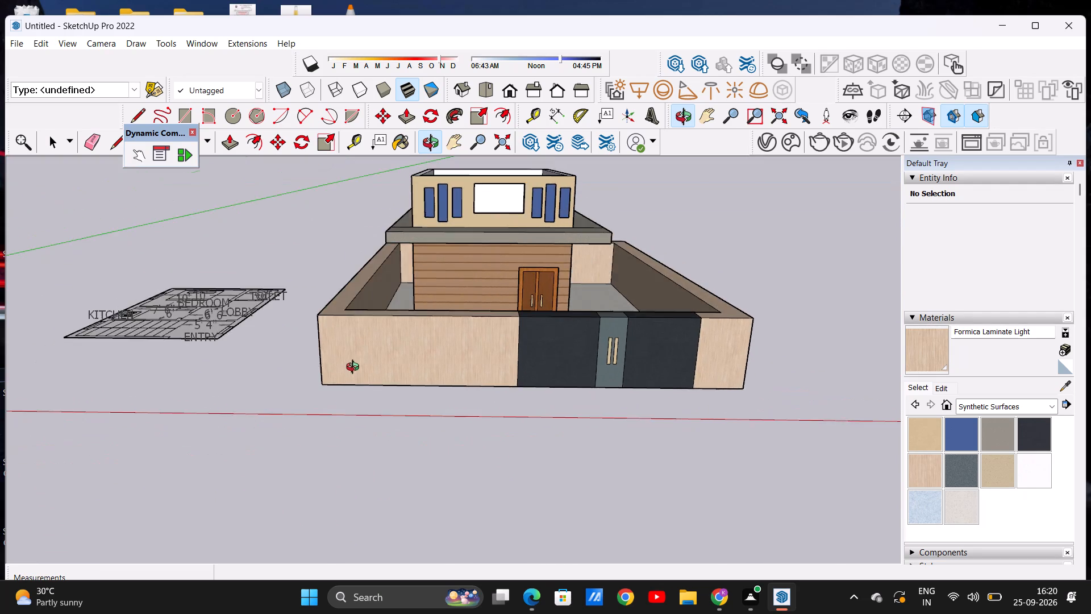
middle_drag(355, 368, 344, 389)
scroll(349, 364, down, 4)
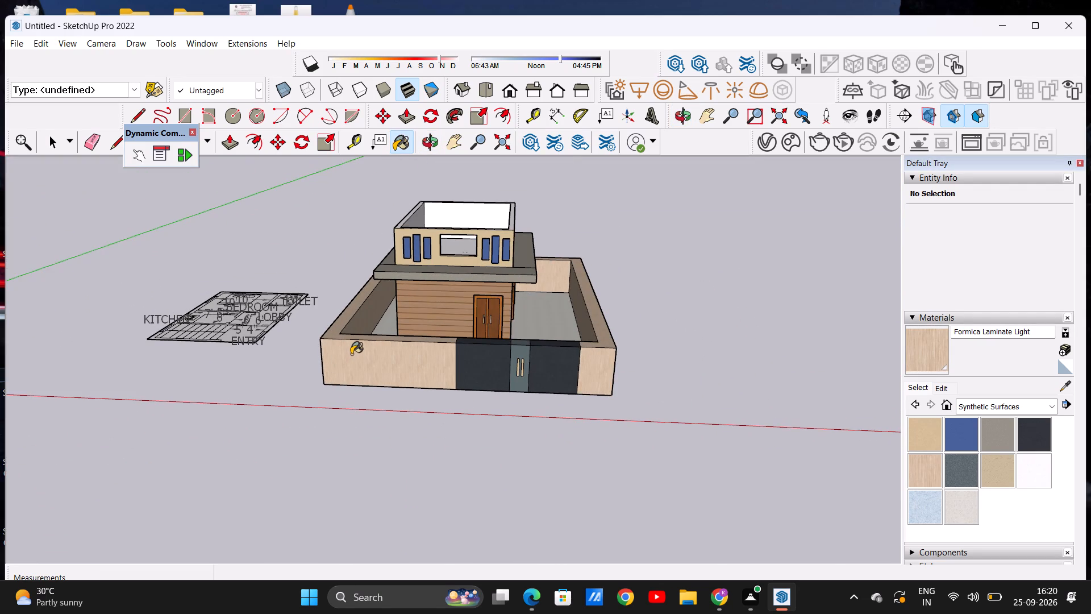
middle_drag(465, 359, 454, 326)
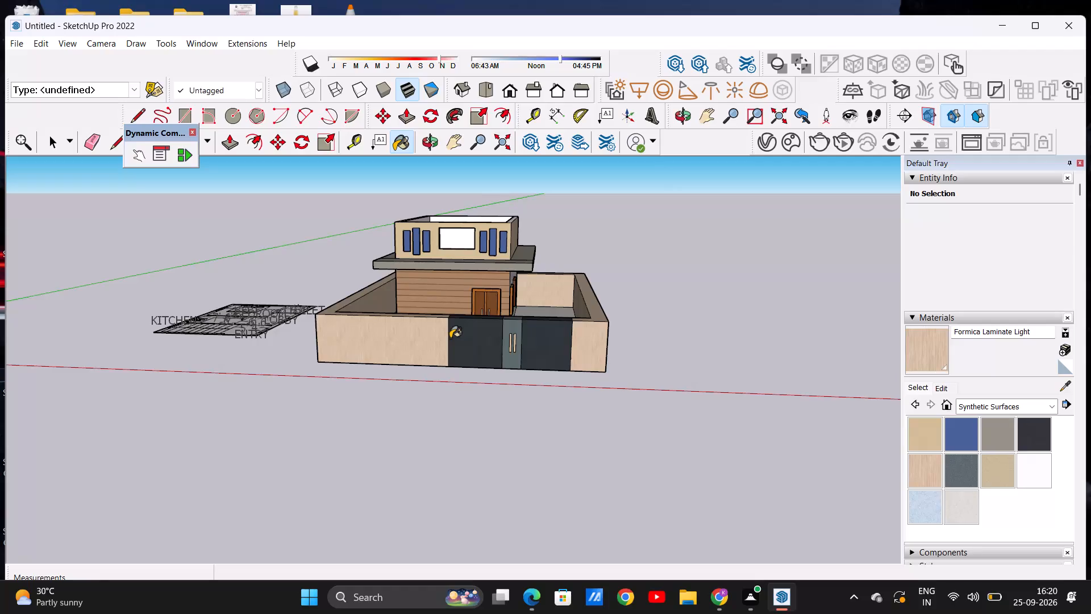
scroll(450, 338, down, 2)
key(space)
middle_drag(489, 375, 495, 318)
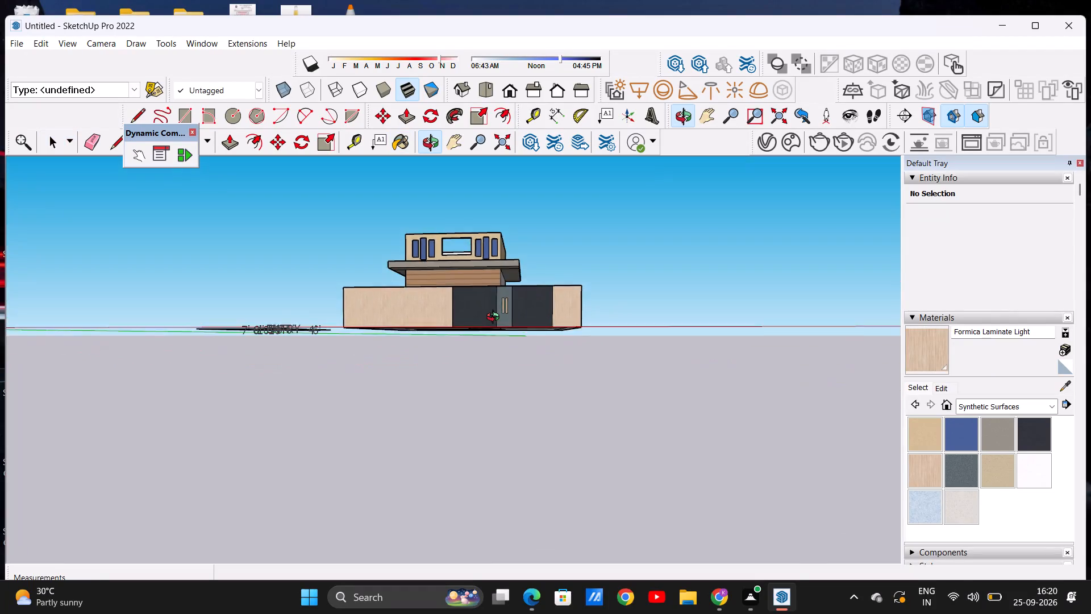
middle_drag(495, 318, 506, 395)
scroll(500, 351, down, 3)
scroll(494, 308, up, 5)
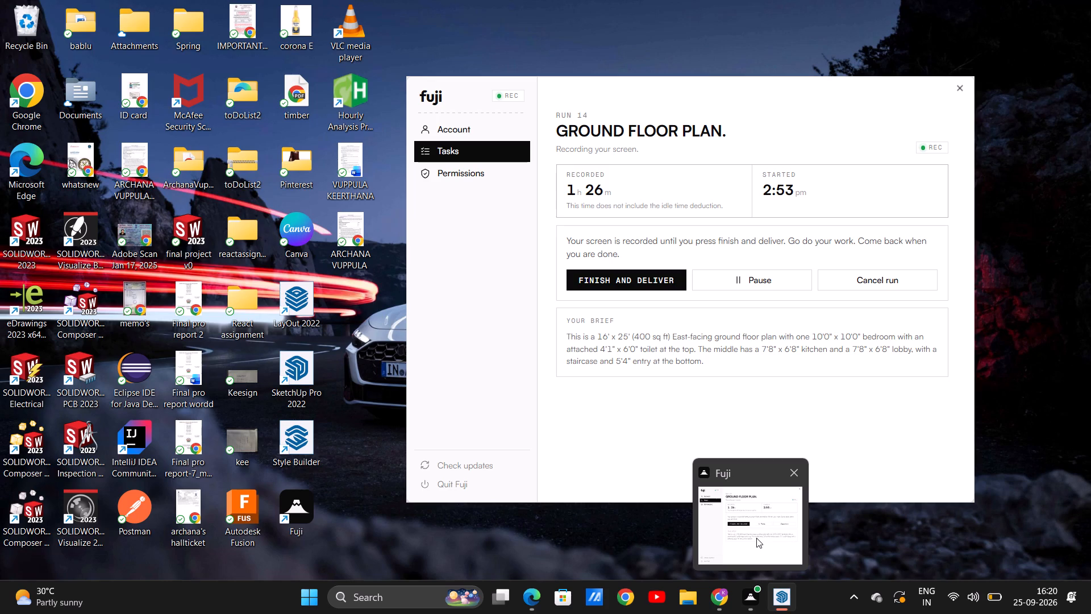
Return to the SketchUp model and examine the house, courtyard and boundary wall from the side, front and above.
click(778, 543)
scroll(557, 304, down, 4)
scroll(501, 358, up, 7)
middle_drag(436, 335, 130, 343)
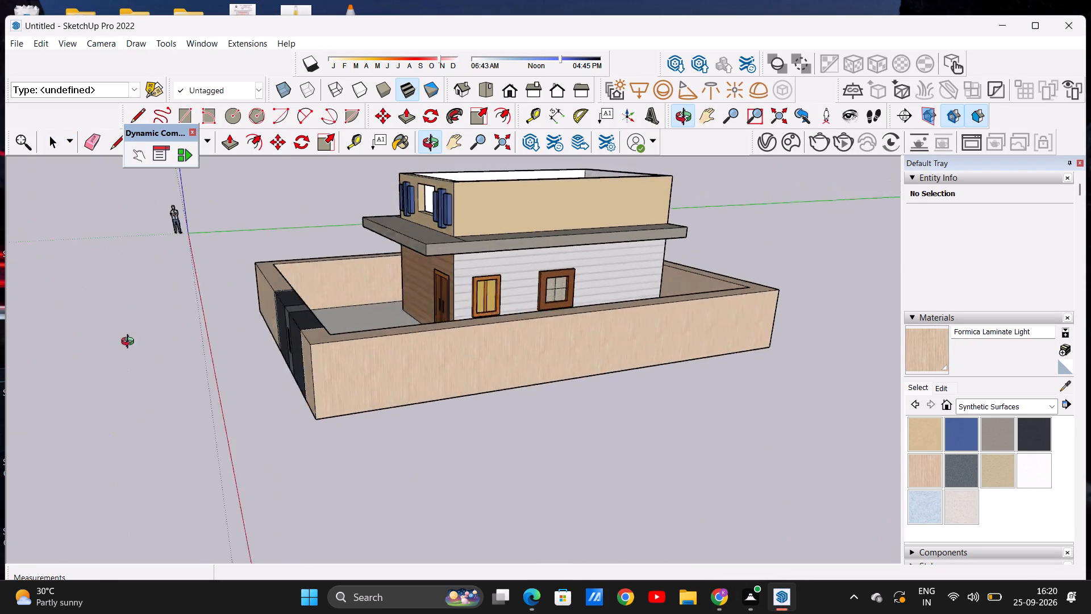
middle_drag(130, 343, 439, 358)
scroll(352, 325, down, 6)
scroll(570, 329, up, 7)
scroll(423, 201, down, 5)
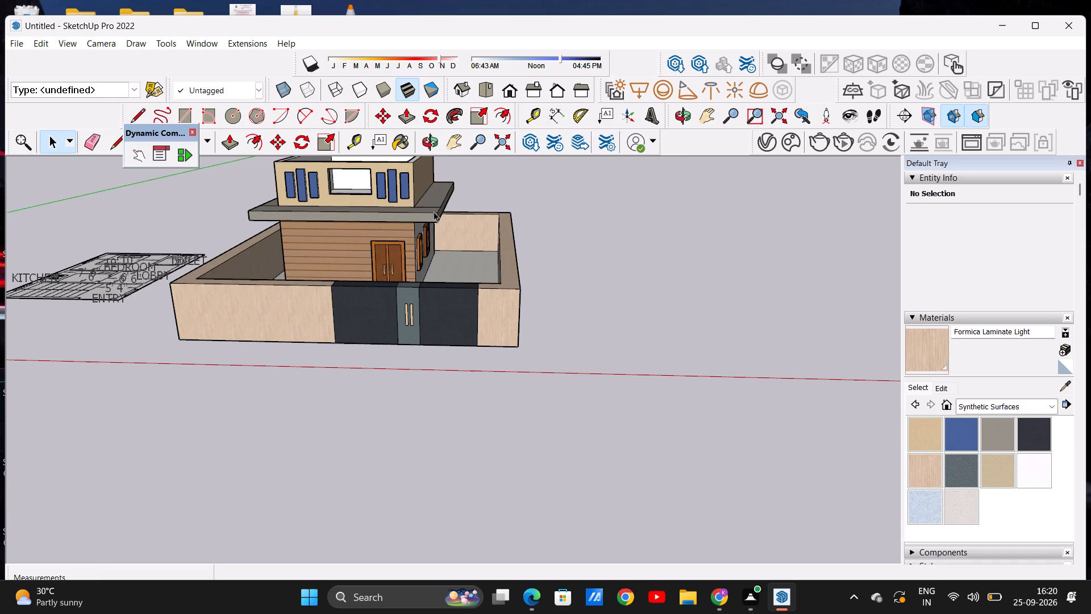
scroll(355, 196, up, 5)
scroll(394, 226, down, 6)
middle_drag(390, 178, 397, 208)
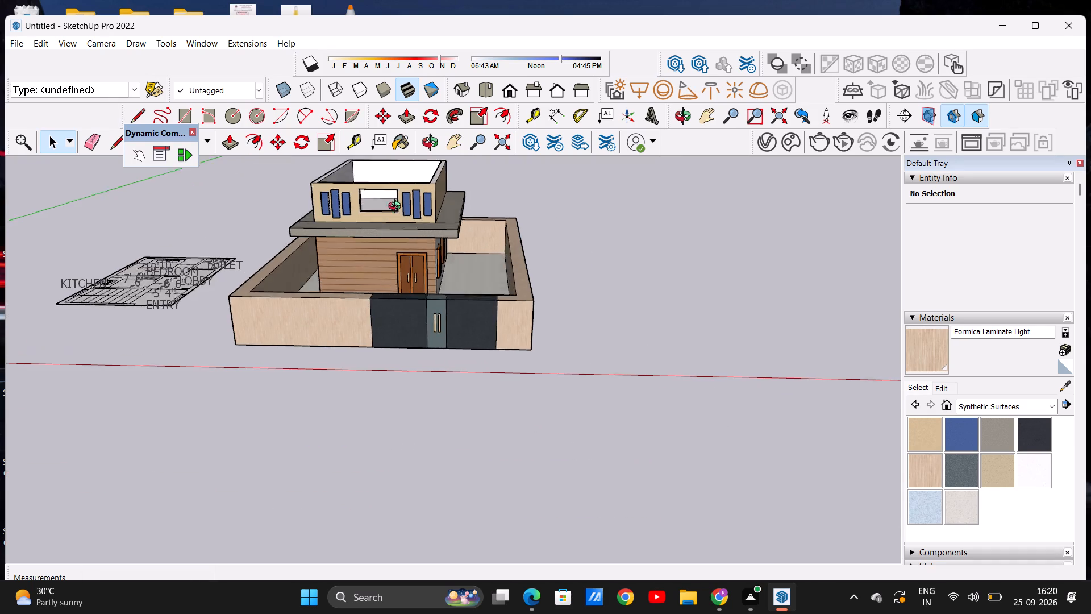
middle_drag(397, 208, 407, 181)
scroll(343, 230, down, 6)
middle_drag(338, 294, 336, 292)
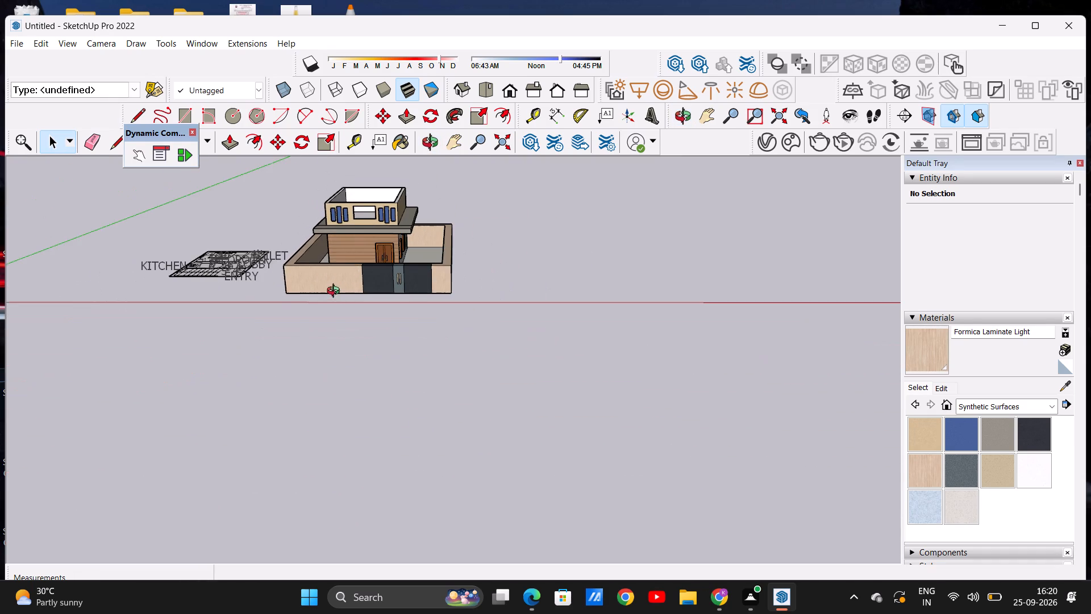
middle_drag(336, 292, 352, 354)
scroll(302, 219, up, 5)
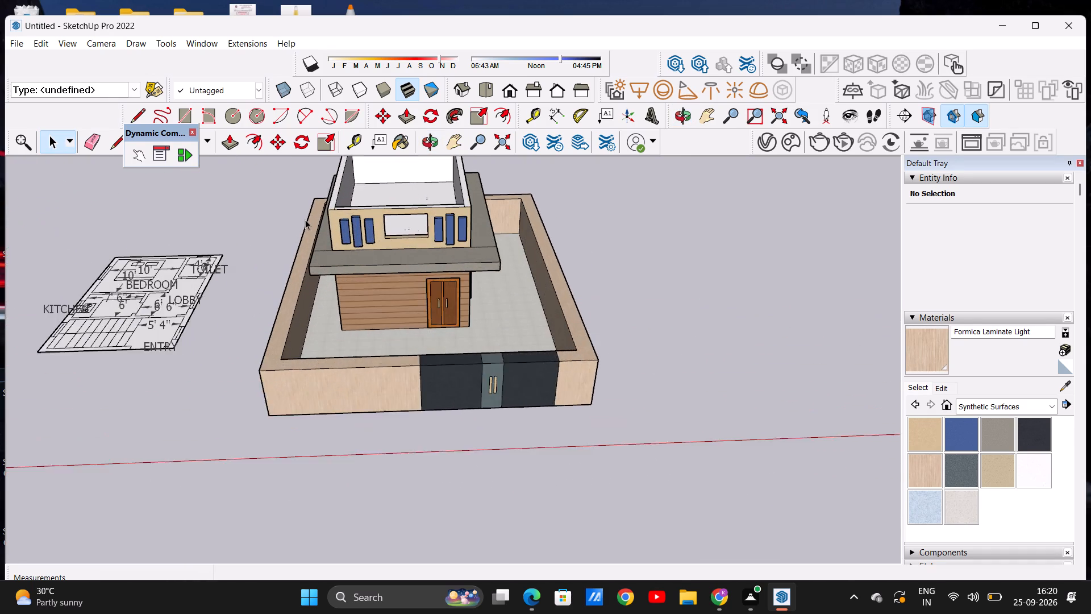
scroll(305, 219, up, 2)
scroll(286, 268, down, 3)
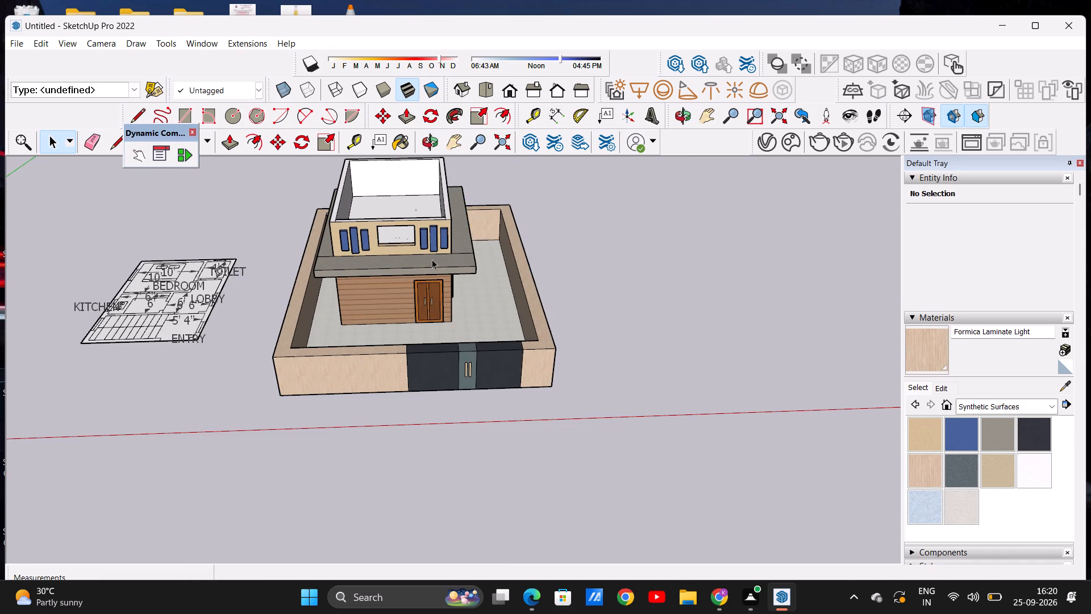
scroll(430, 260, up, 2)
scroll(571, 249, down, 5)
Dimension the floor plan's overall width along its outer edge beyond the bedroom and toilet.
middle_drag(144, 321, 124, 420)
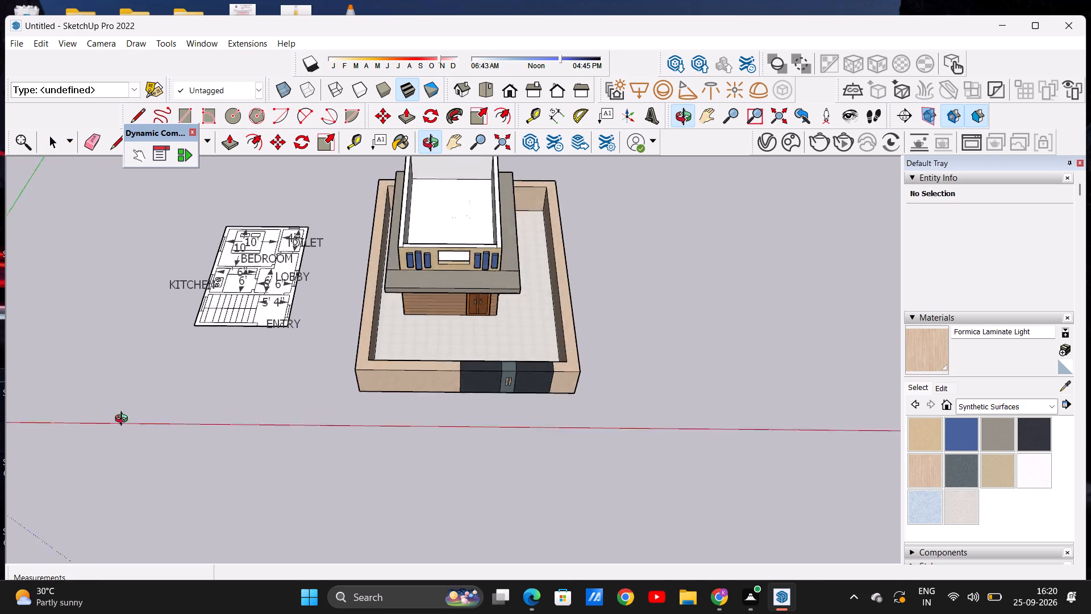
middle_drag(124, 420, 132, 517)
scroll(249, 217, up, 10)
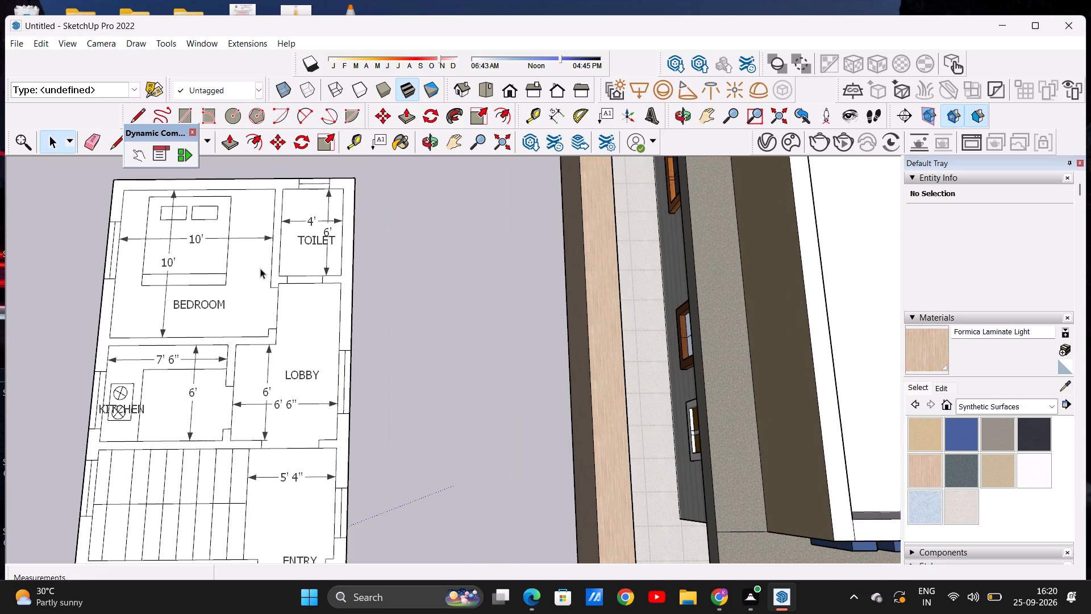
scroll(261, 268, down, 4)
scroll(294, 213, up, 4)
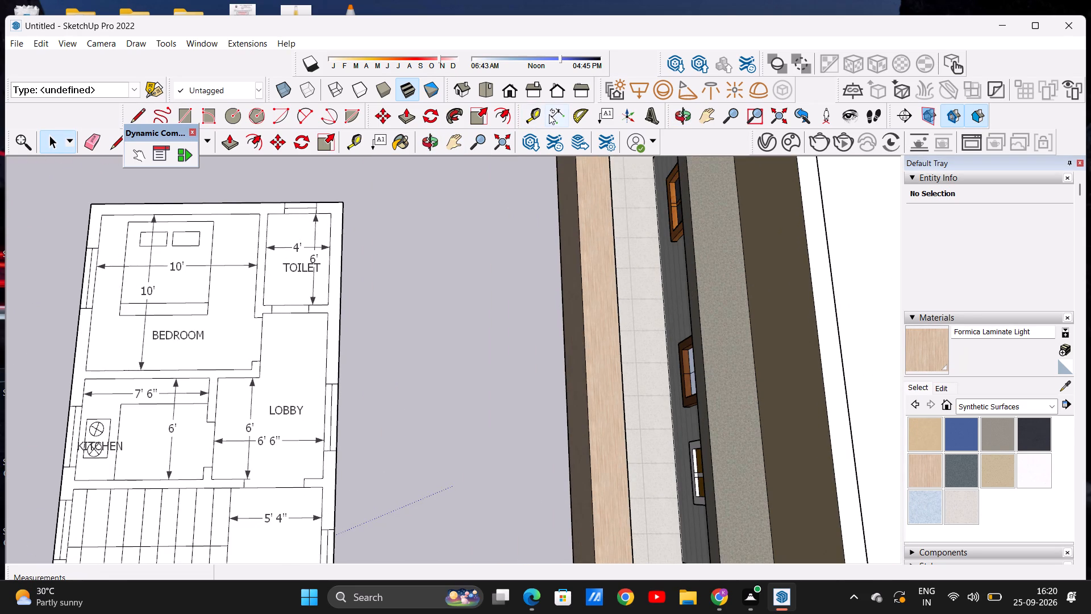
click(552, 113)
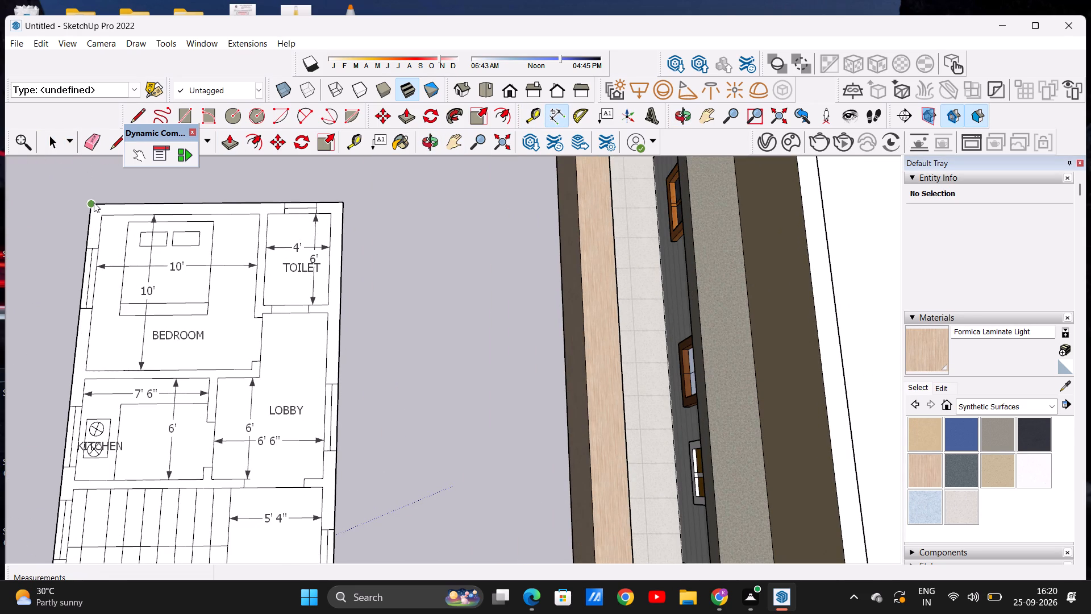
click(94, 202)
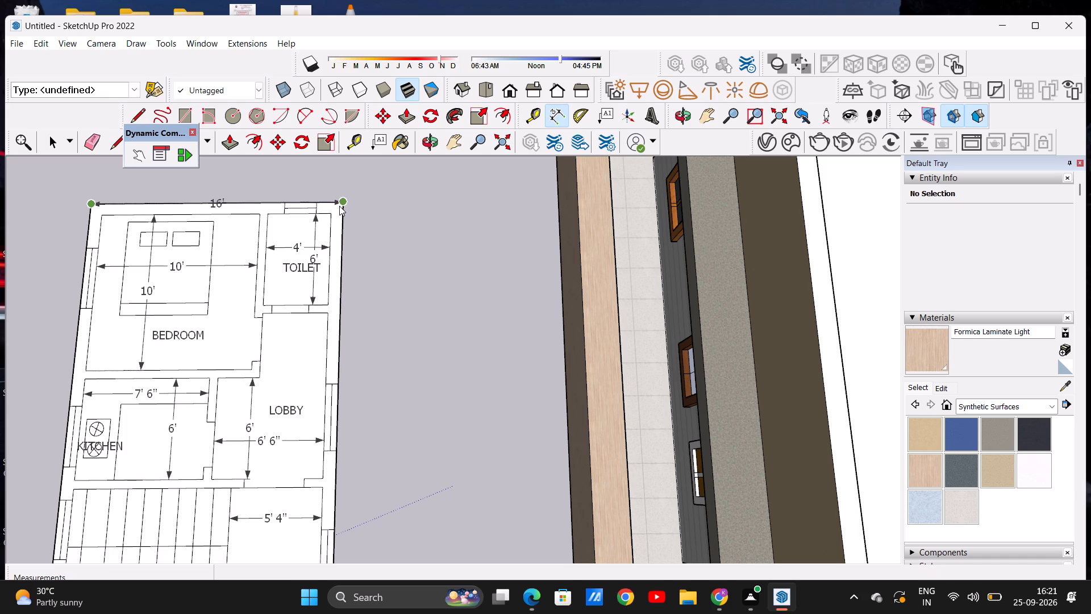
click(339, 206)
click(345, 167)
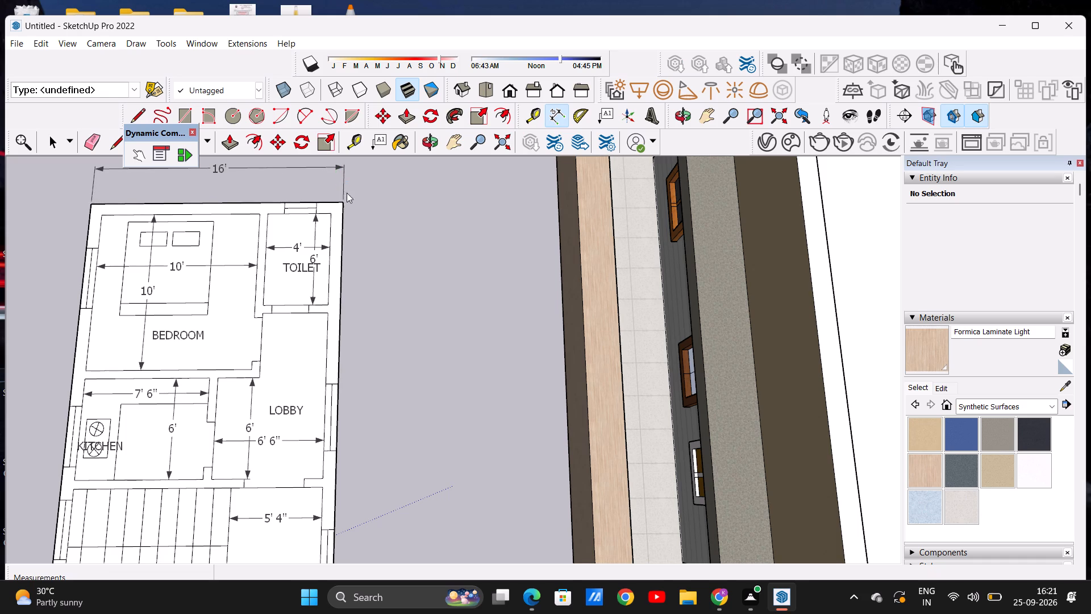
Dimension the floor plan's overall length outside the lobby side, from the toilet corner to the entry corner.
click(340, 204)
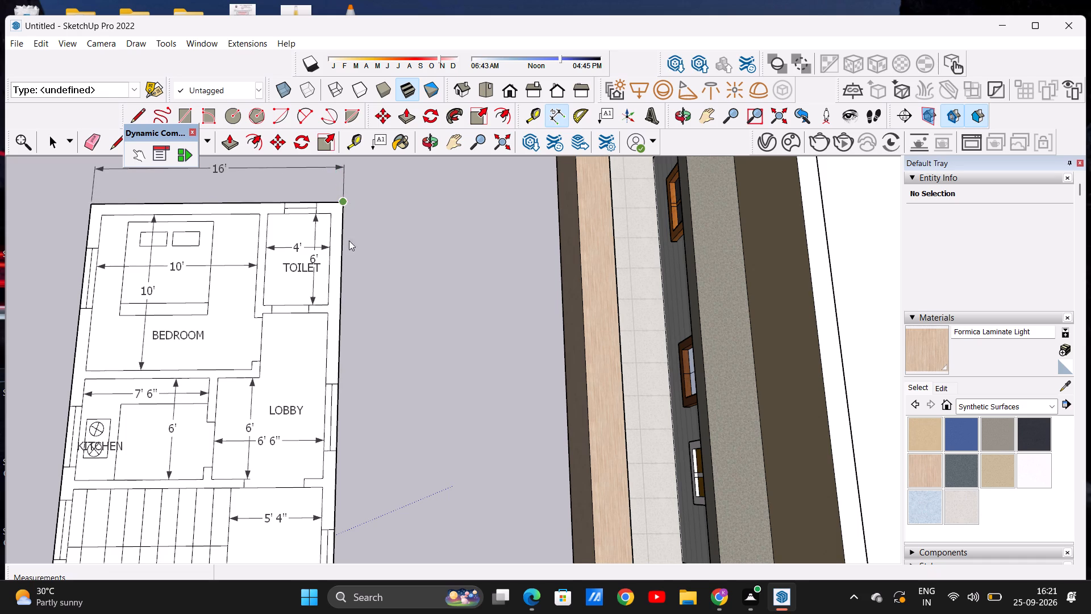
scroll(338, 247, down, 6)
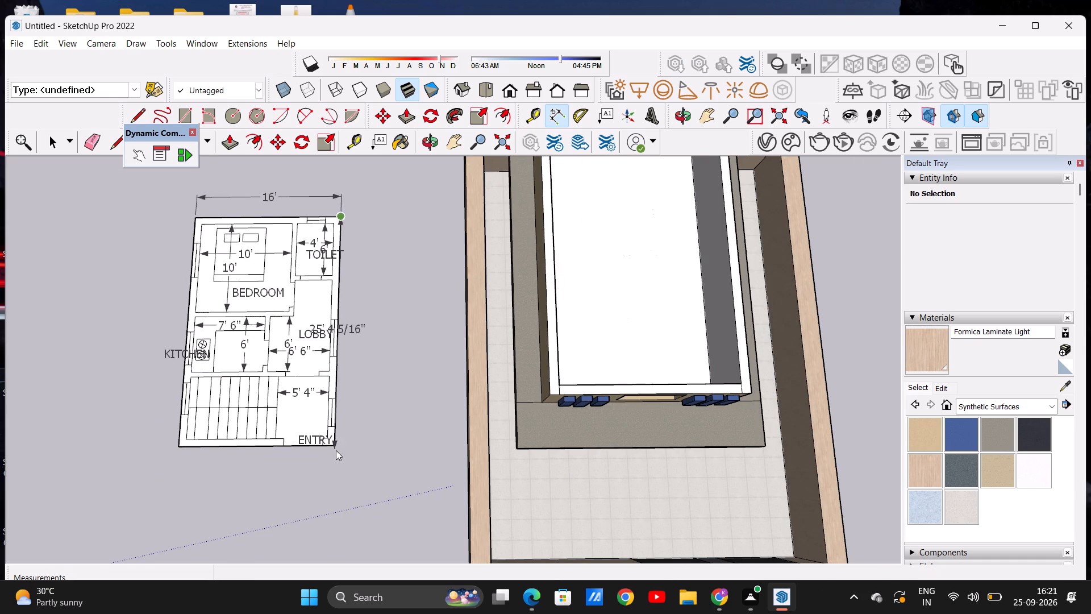
scroll(336, 448, up, 3)
click(334, 447)
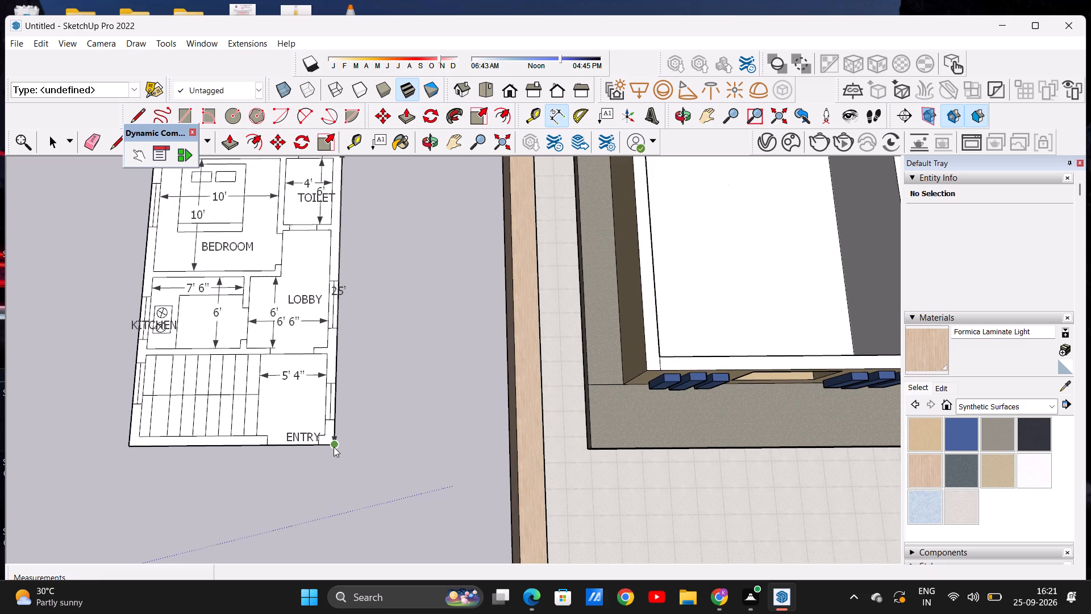
click(402, 447)
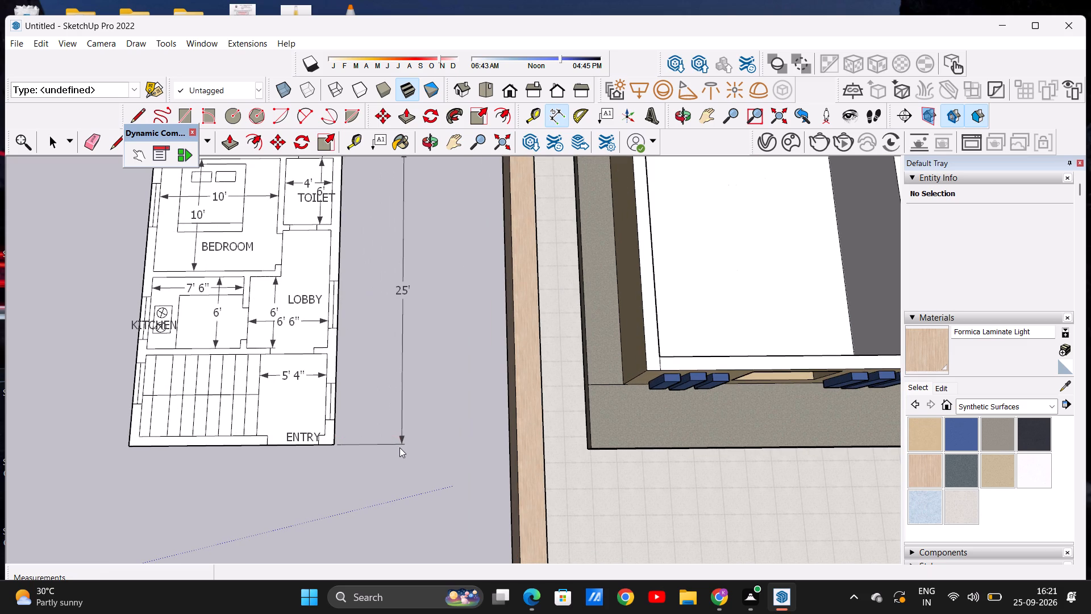
key(space)
Examine the dimensioned floor plan beside the finished house from above and from the front.
scroll(288, 304, down, 9)
scroll(341, 300, up, 4)
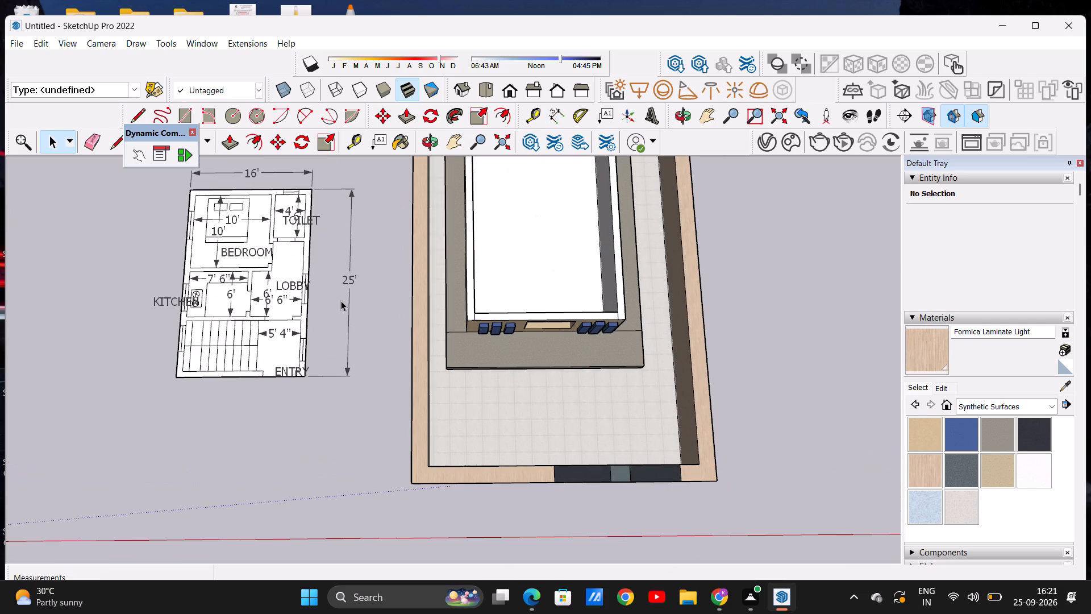
middle_drag(349, 391, 357, 185)
middle_drag(396, 422, 389, 359)
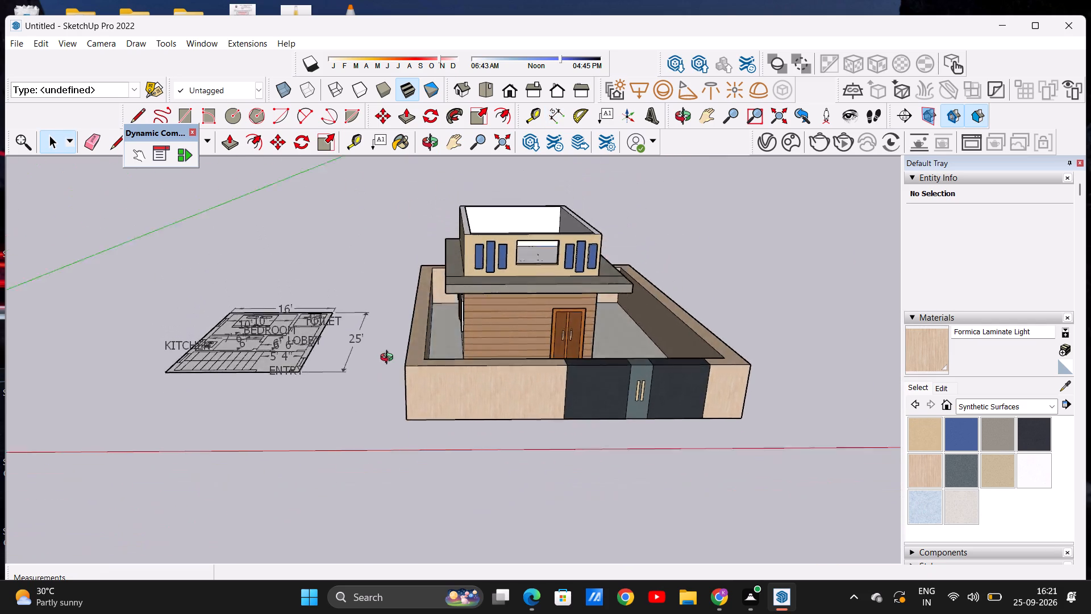
middle_drag(389, 359, 363, 362)
scroll(361, 360, up, 1)
scroll(361, 360, down, 4)
scroll(601, 354, up, 4)
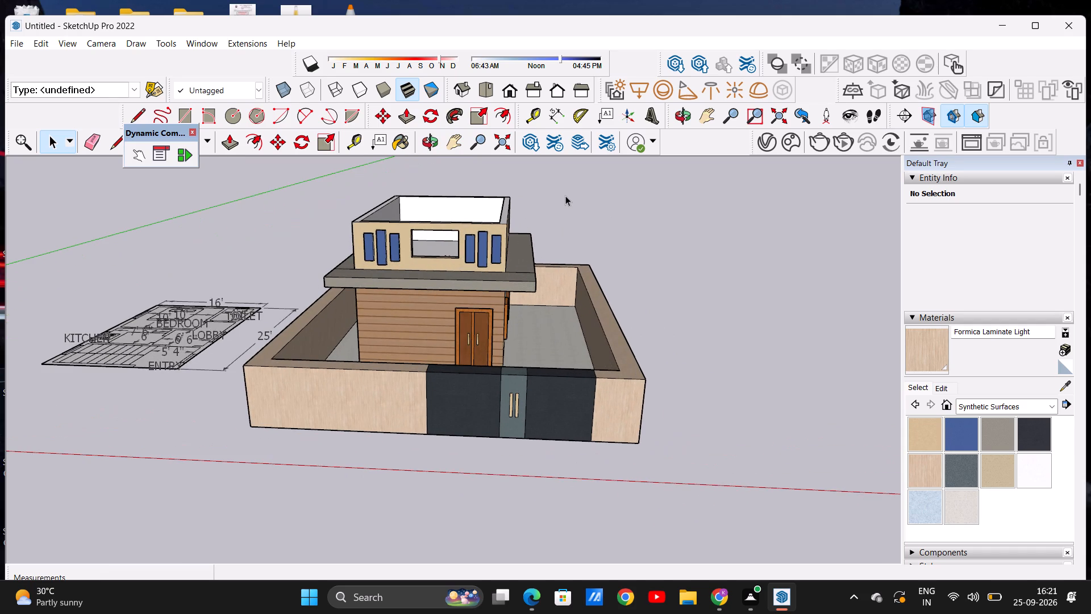
Save the model in the Documents folder as a SketchUp file named SAI.
key(ctrl+s)
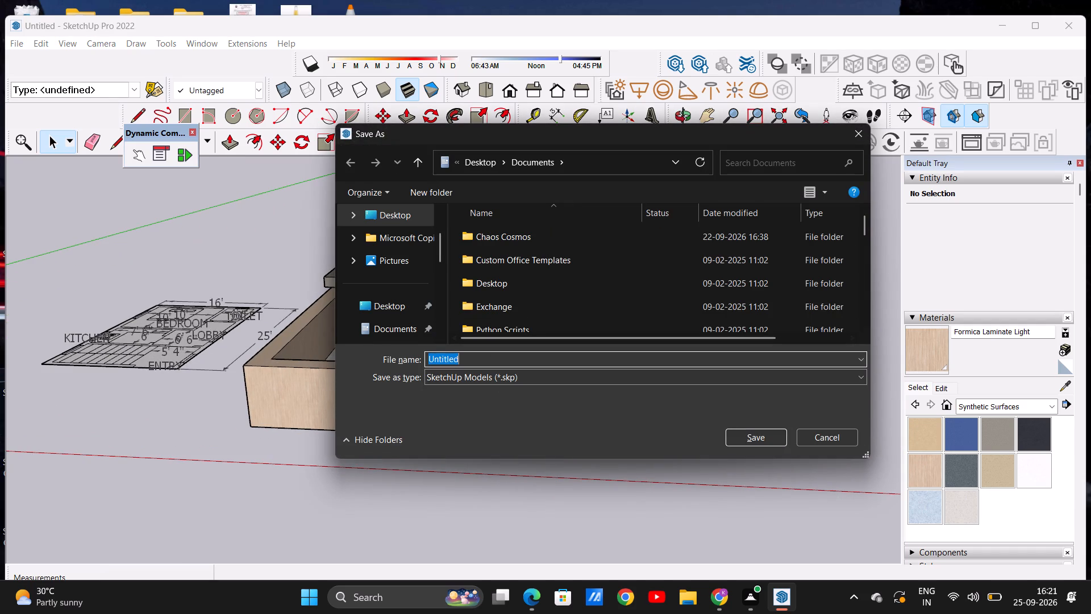
key(BackSpace)
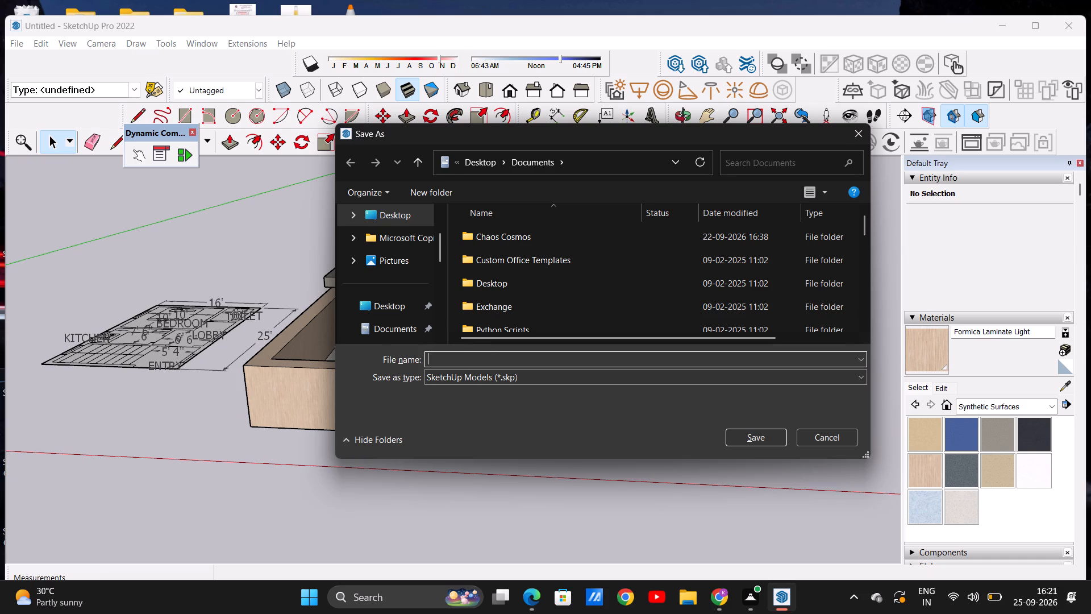
text(SA)
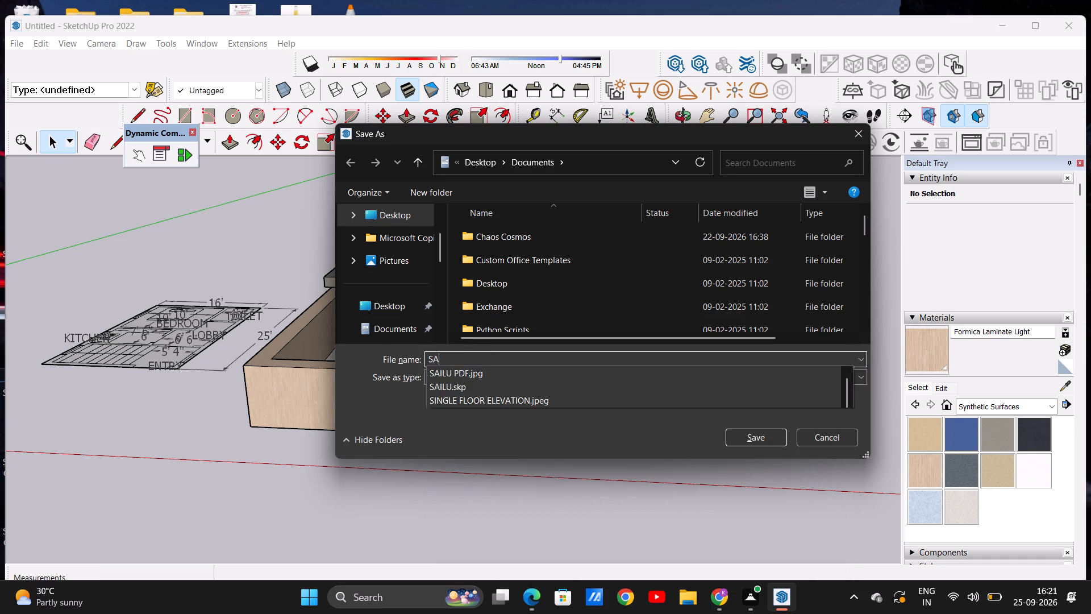
key(i)
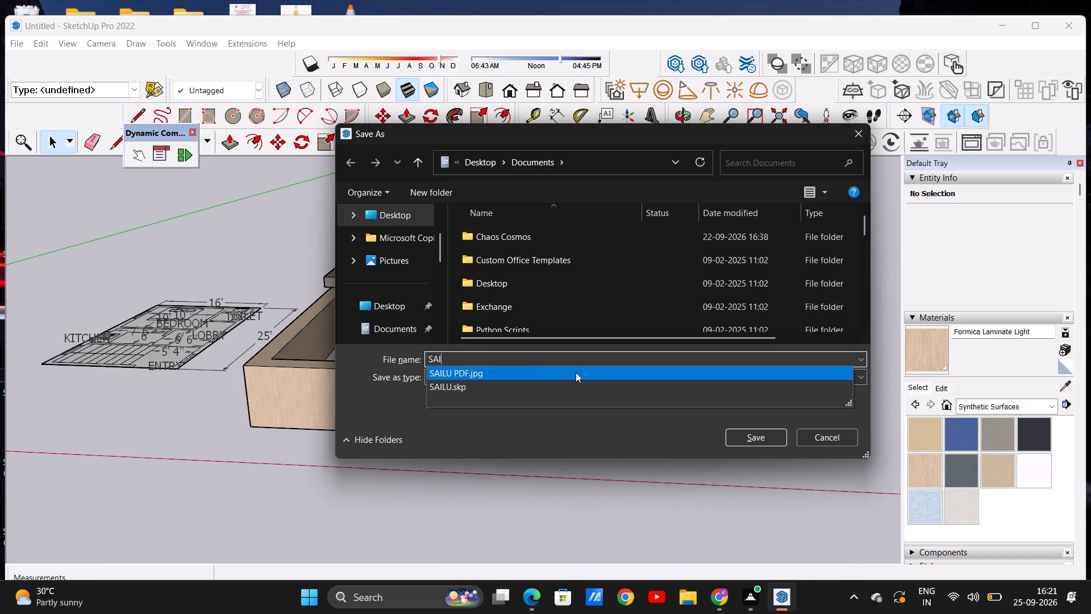
click(665, 360)
key(BackSpace)
key(BackSpace)
key(BackSpace)
text(SA)
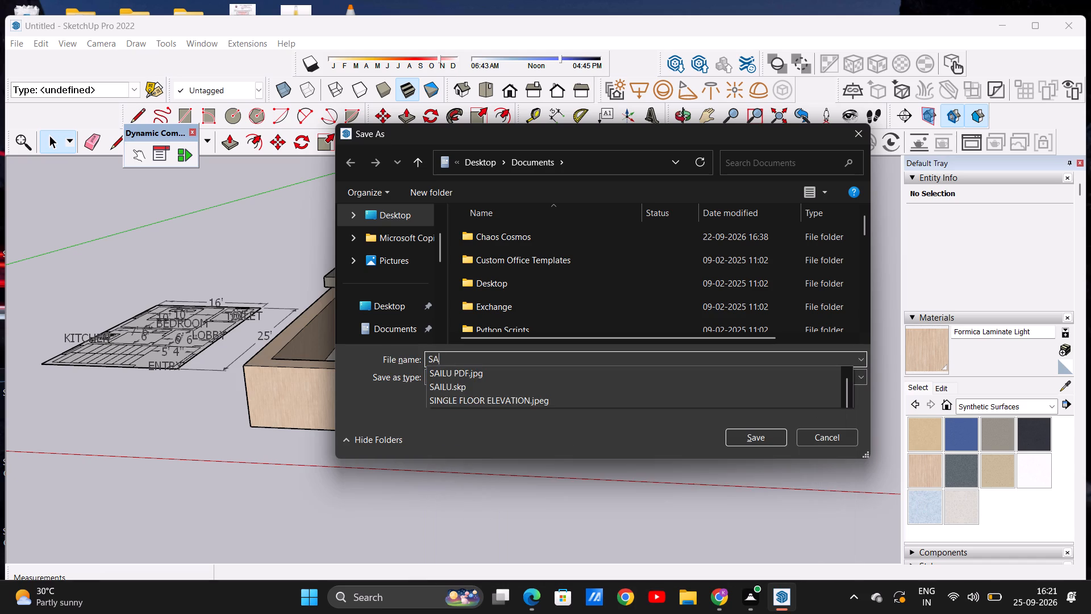
key(i)
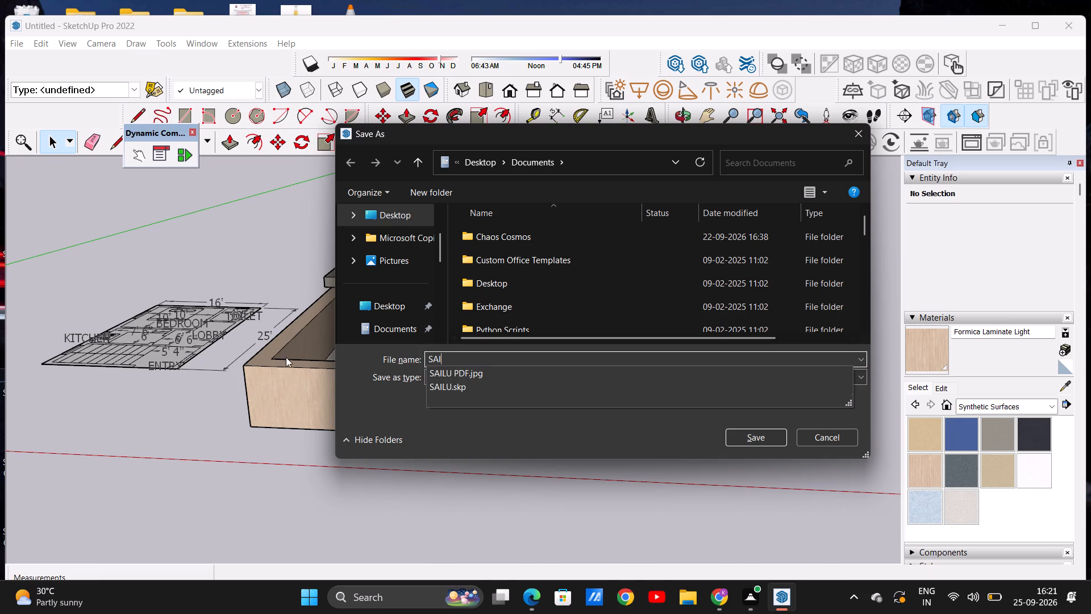
click(743, 437)
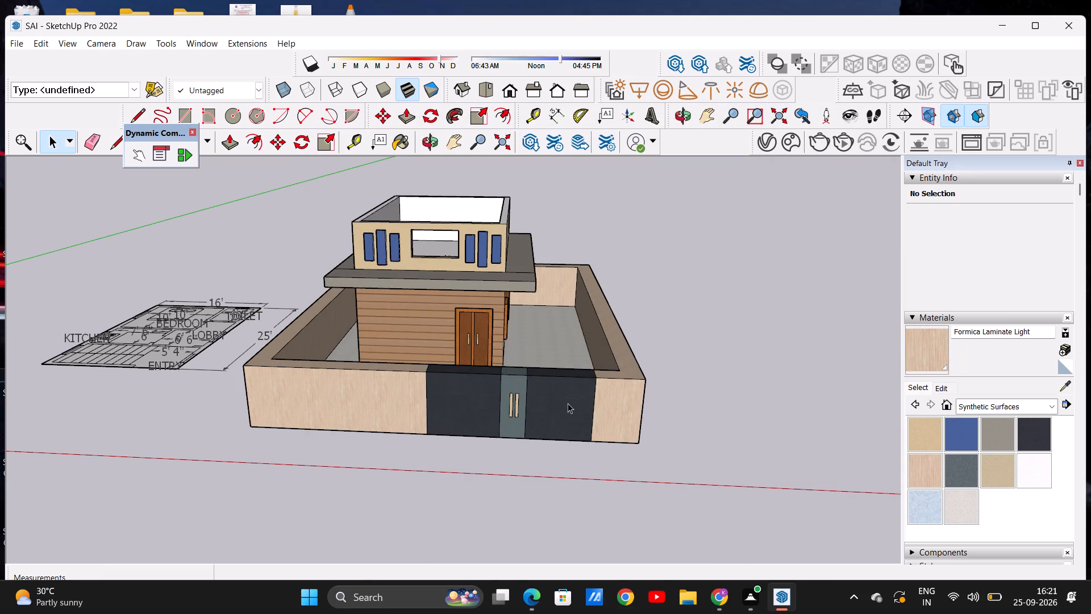
Export the current view as a 2D JPEG image named SAI PDF in the Documents folder.
click(15, 42)
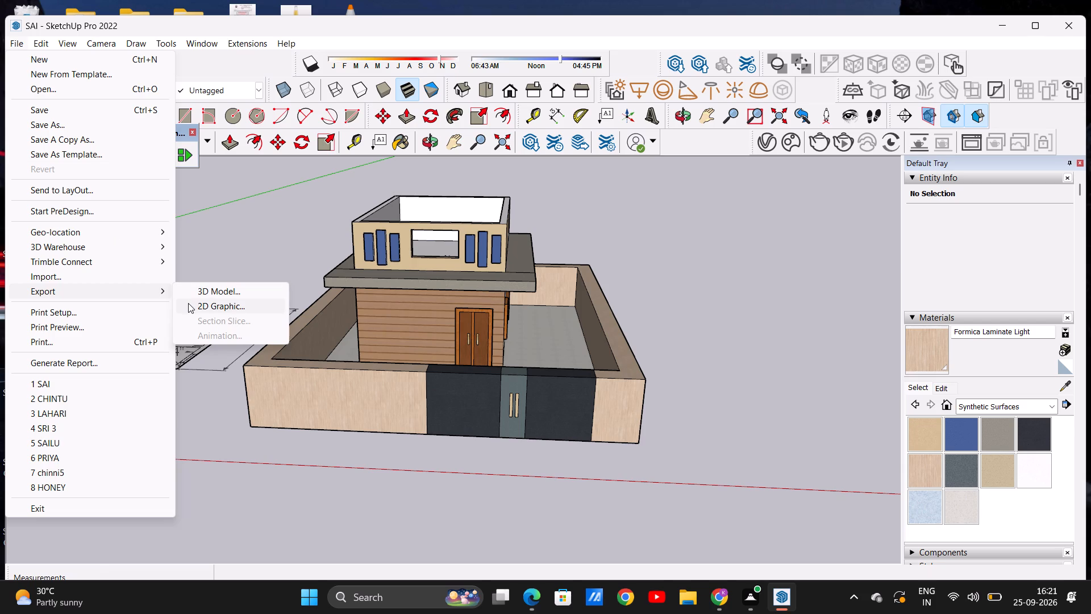
click(188, 303)
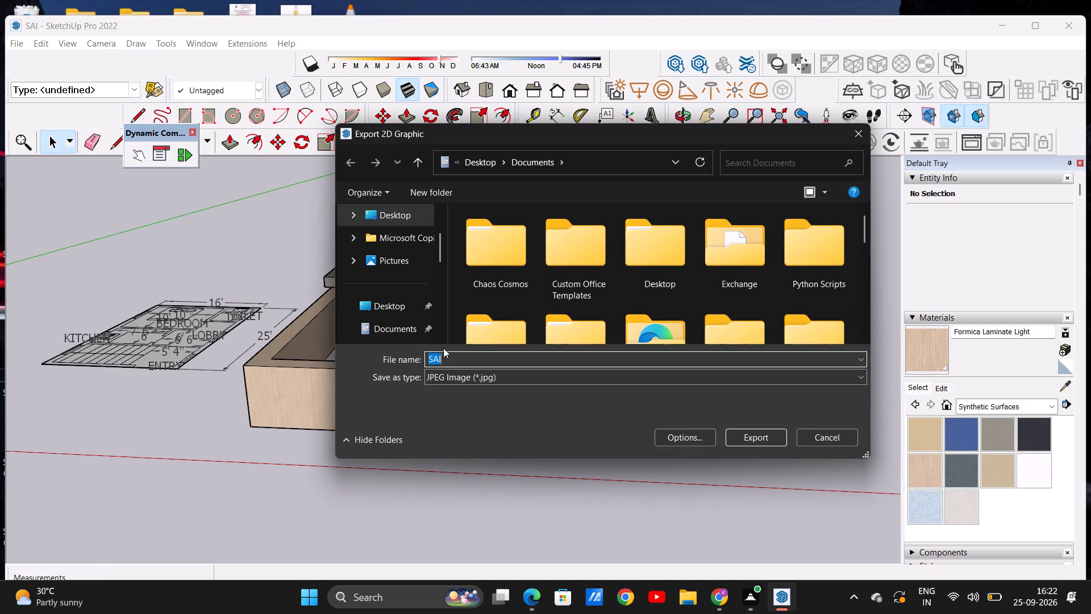
click(453, 358)
key(space)
key(p)
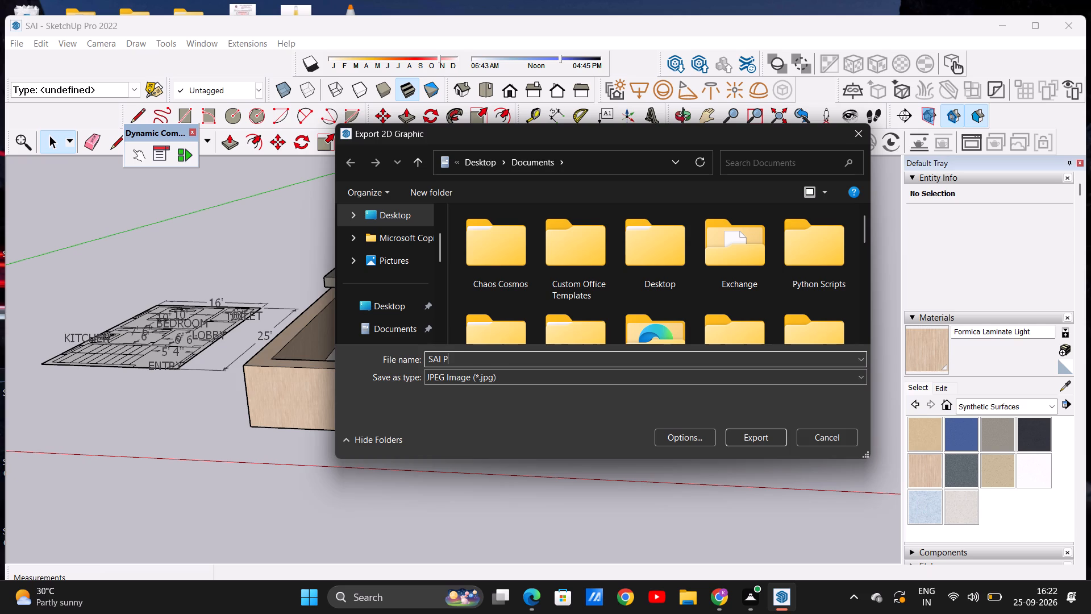
text(DF)
click(759, 435)
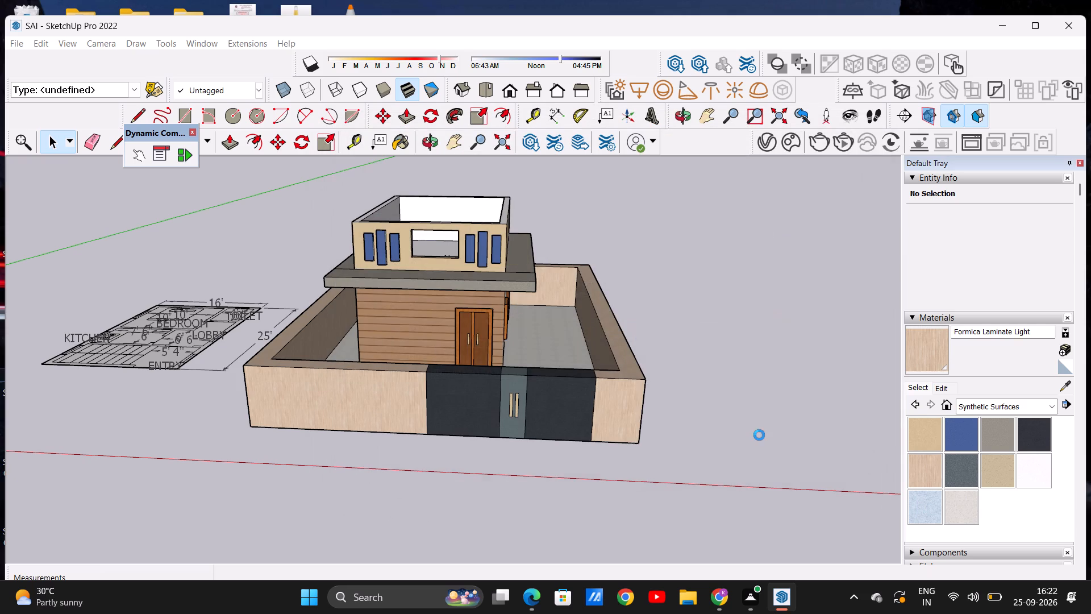